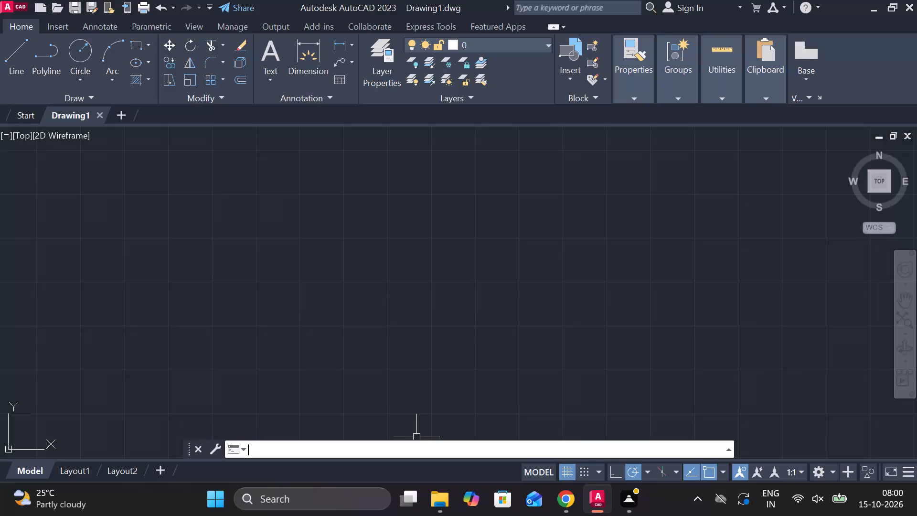
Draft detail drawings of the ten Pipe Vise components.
Turn on command log recording with LOGFILEON.
type("lo")
key("g")
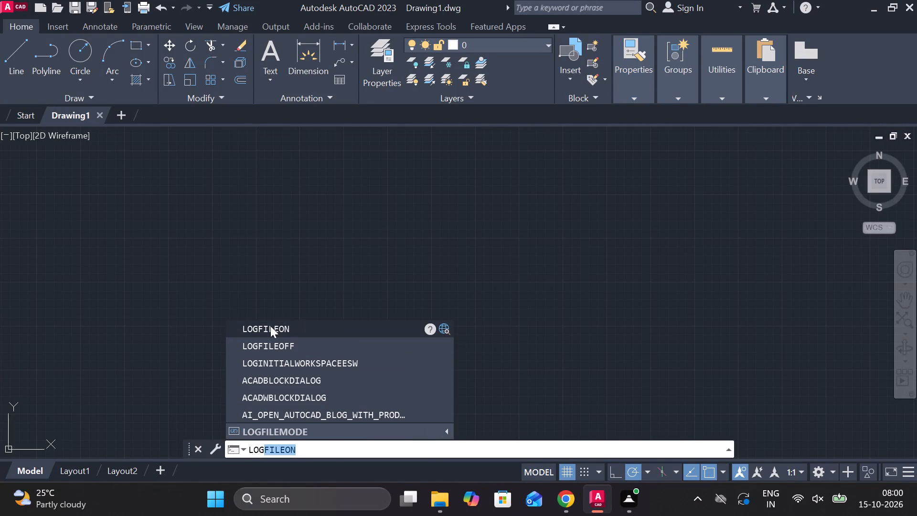
left_click(270, 326)
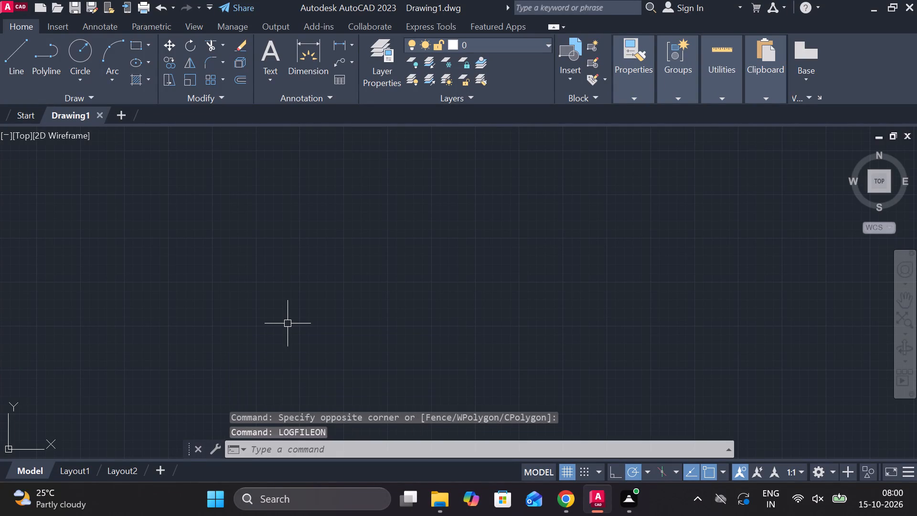
Set the model space limits from 0,0 to 297,210 and zoom to the drawing extents.
type("limits")
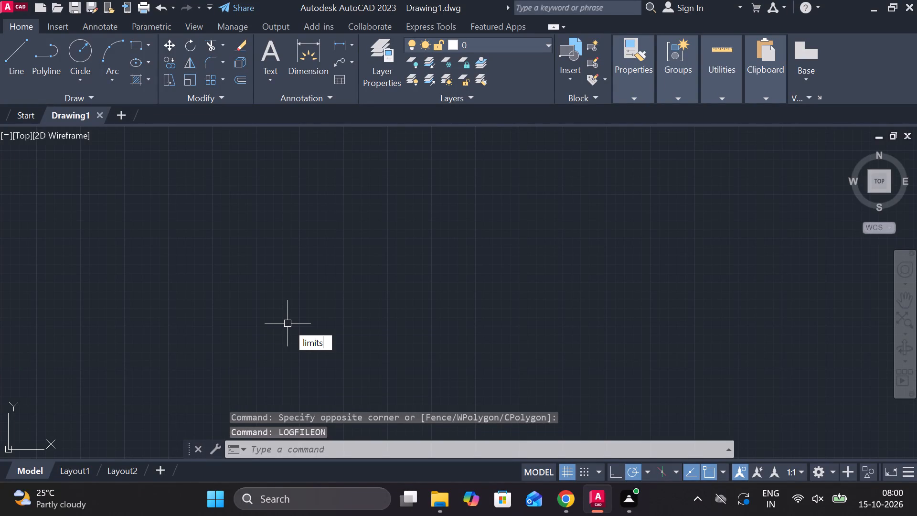
key("Return")
type("0,0")
key("Return")
type("297")
type(",2`")
key("BackSpace")
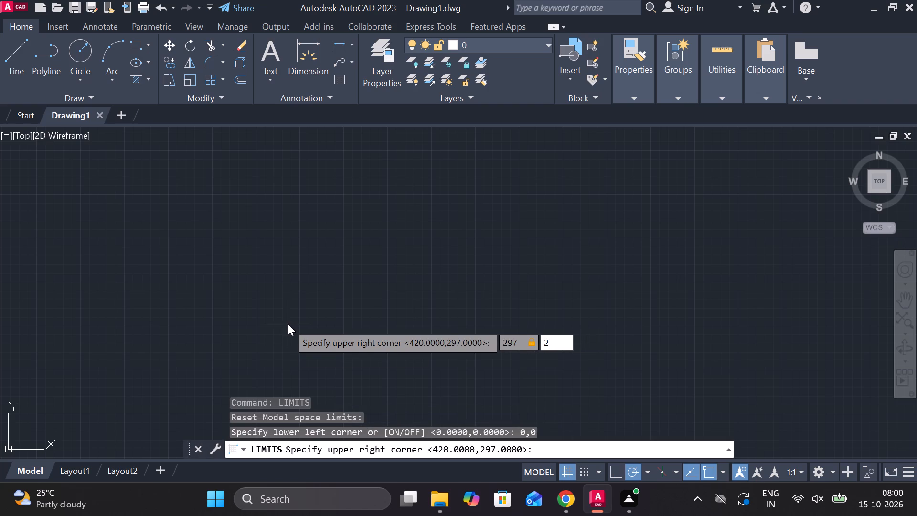
type("10")
key("Return")
key("z")
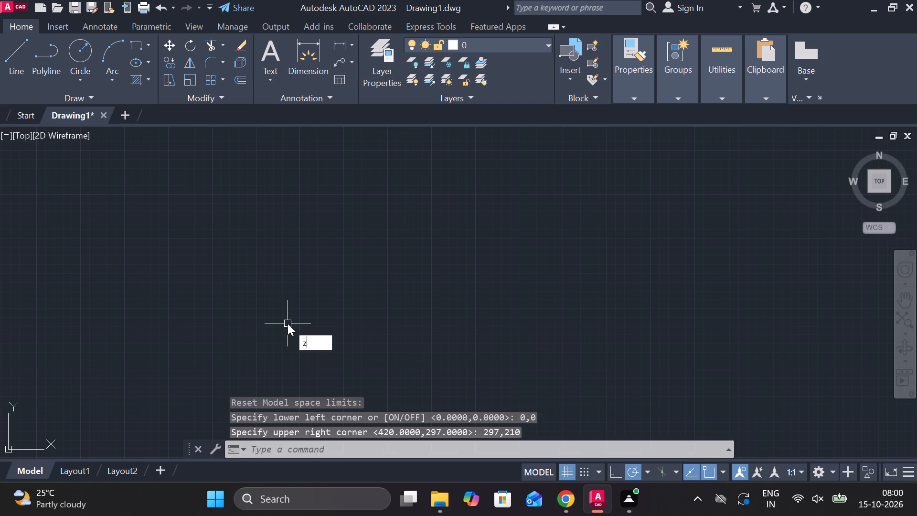
key("Return")
key("e")
key("Return")
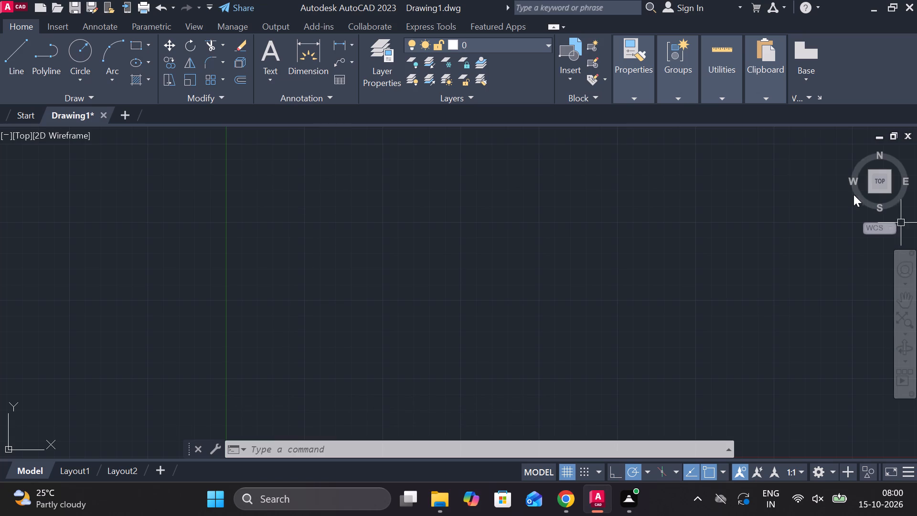
Draw a closed rectangle from lines, 212 wide and 25 high, in the middle of the drawing area.
key("l")
key("Return")
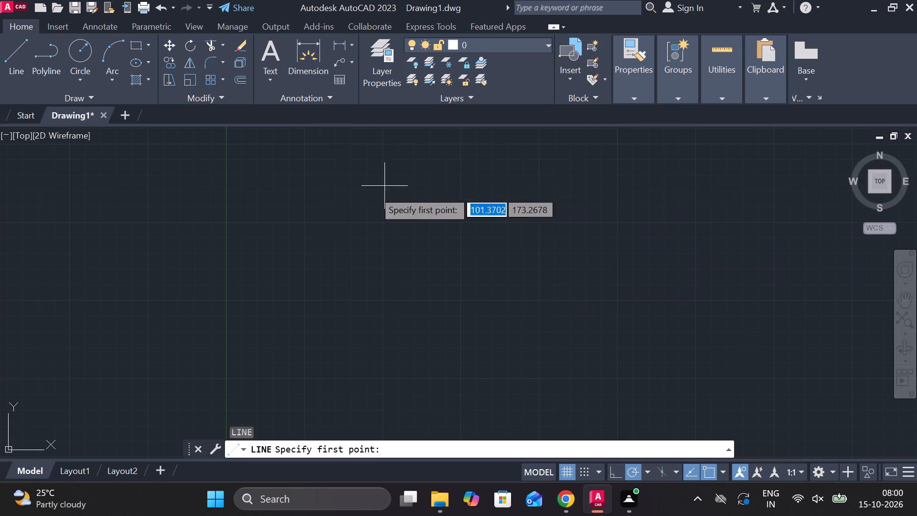
left_click(399, 276)
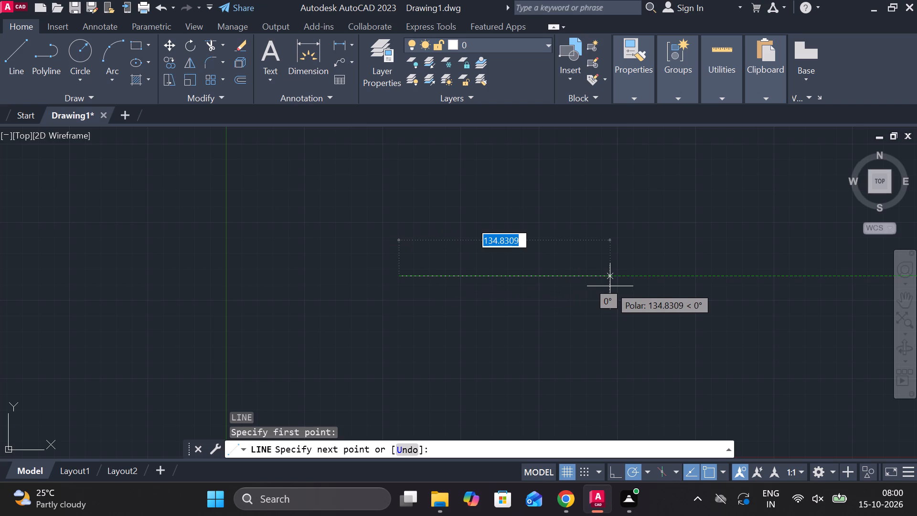
key("2")
type("12")
key("space")
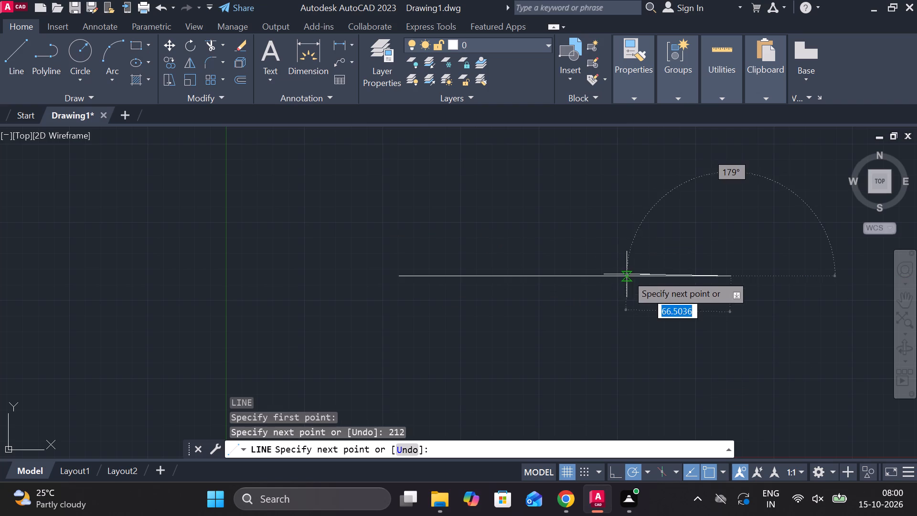
middle_click_drag(690, 220, 565, 269)
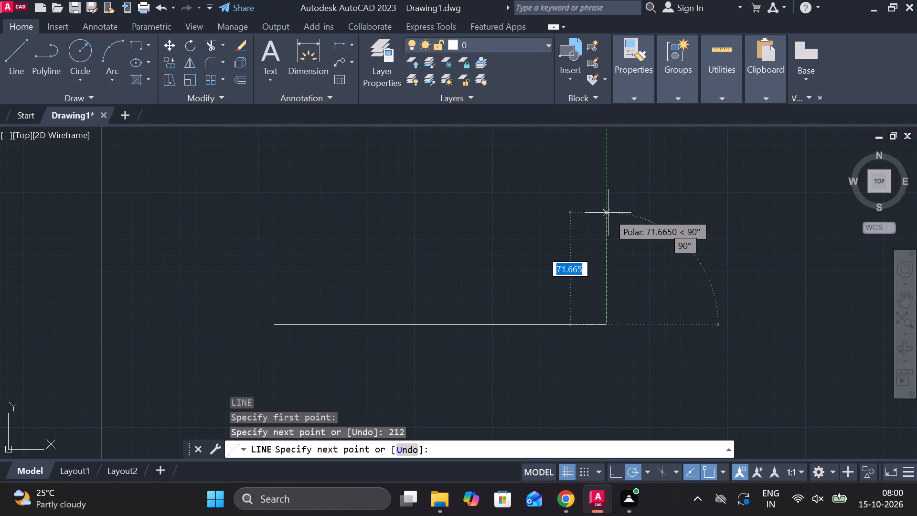
type("25")
key("space")
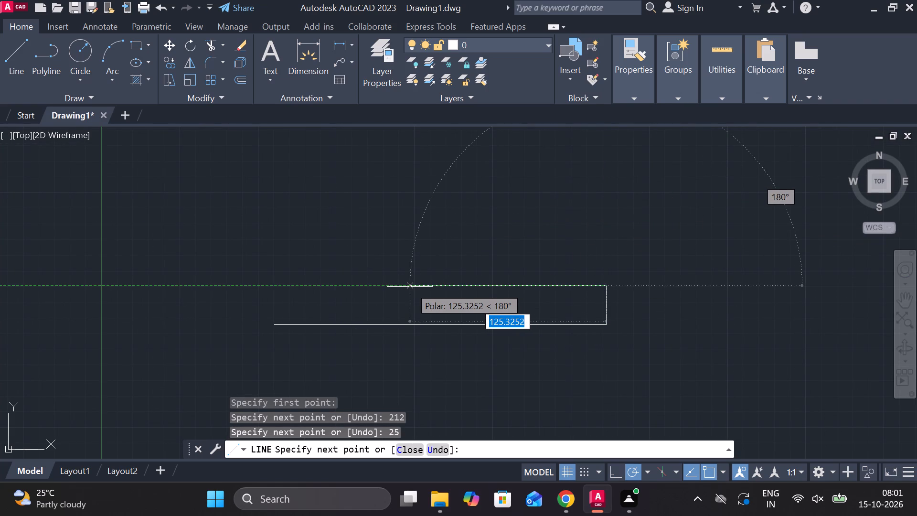
type("212")
key("space")
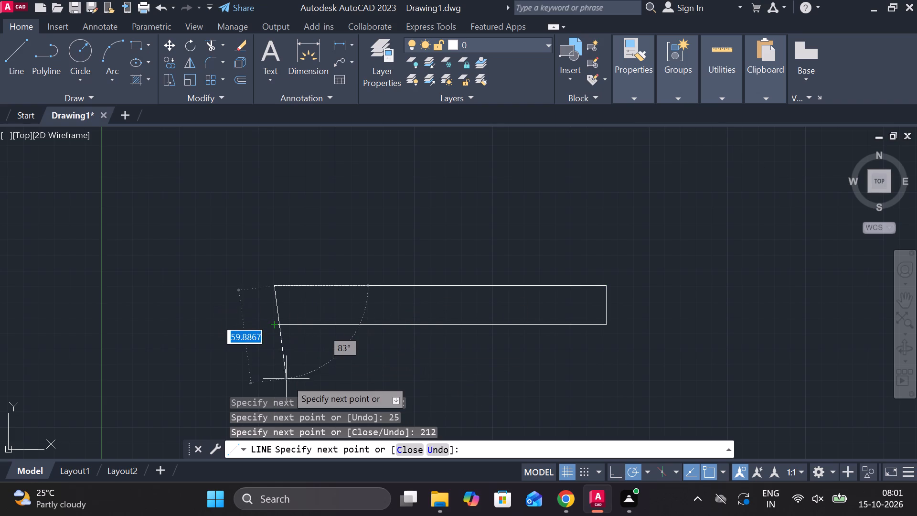
type("25")
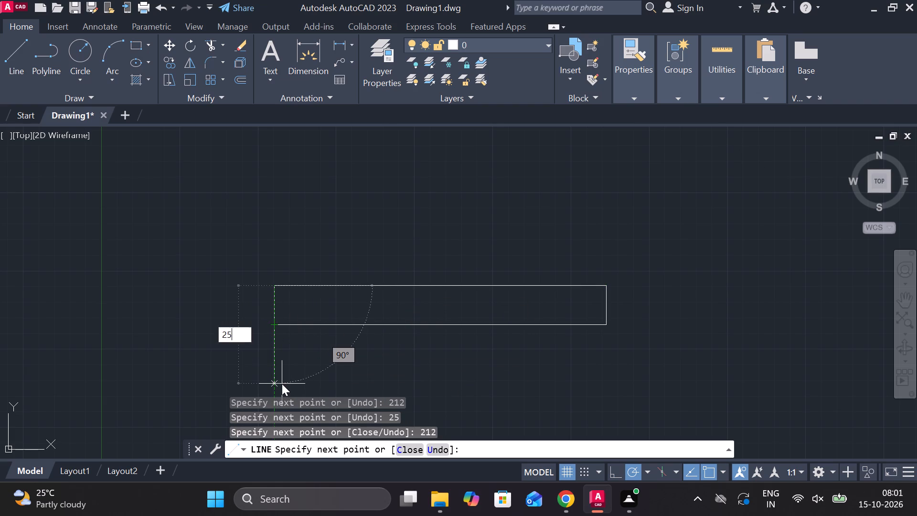
key("space")
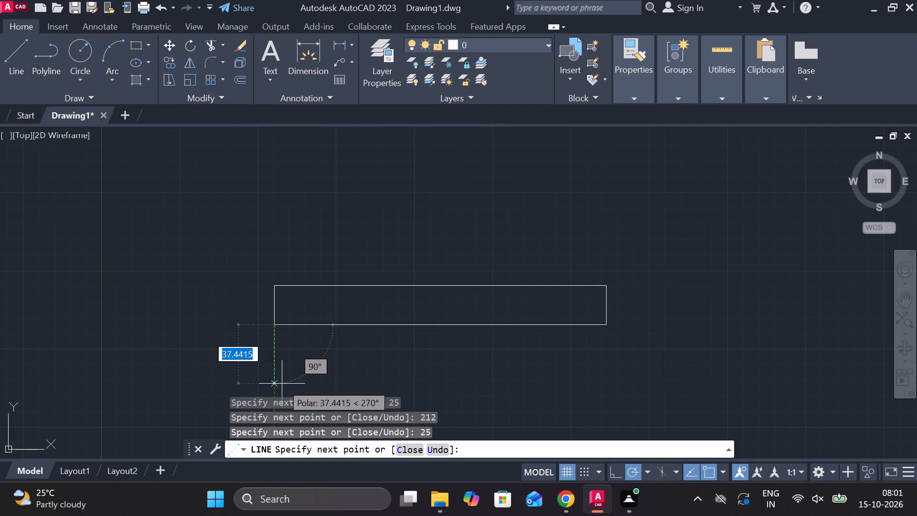
key("Escape")
Draw a vertical line straight up from the midpoint of the rectangle's top edge as a centre line.
key("l")
key("Return")
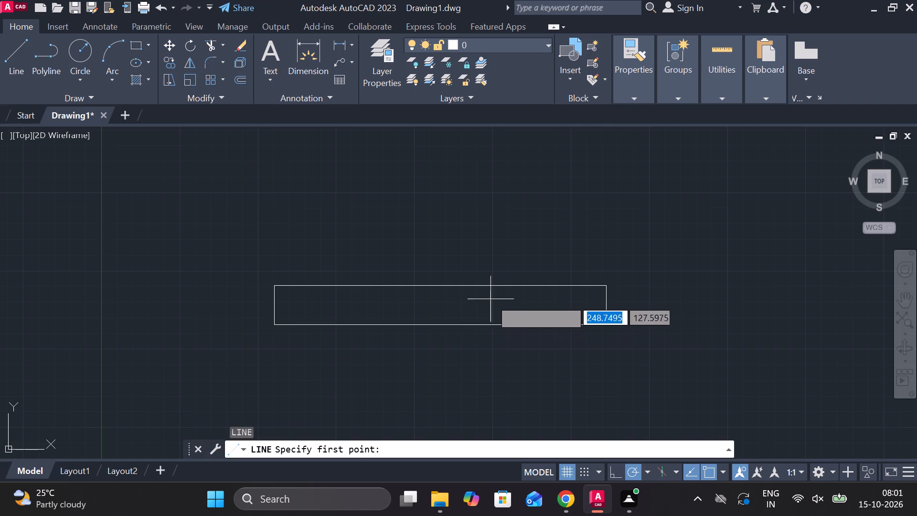
left_click(442, 284)
double_click(441, 167)
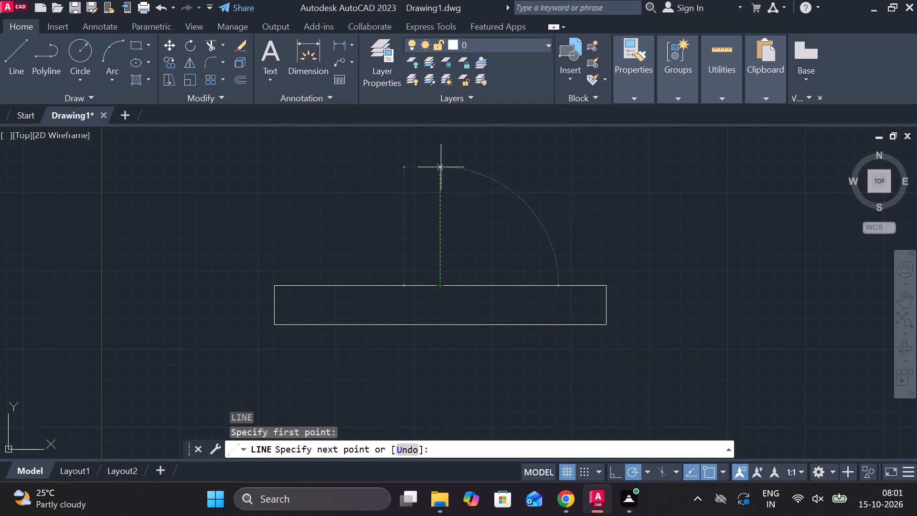
key("Escape")
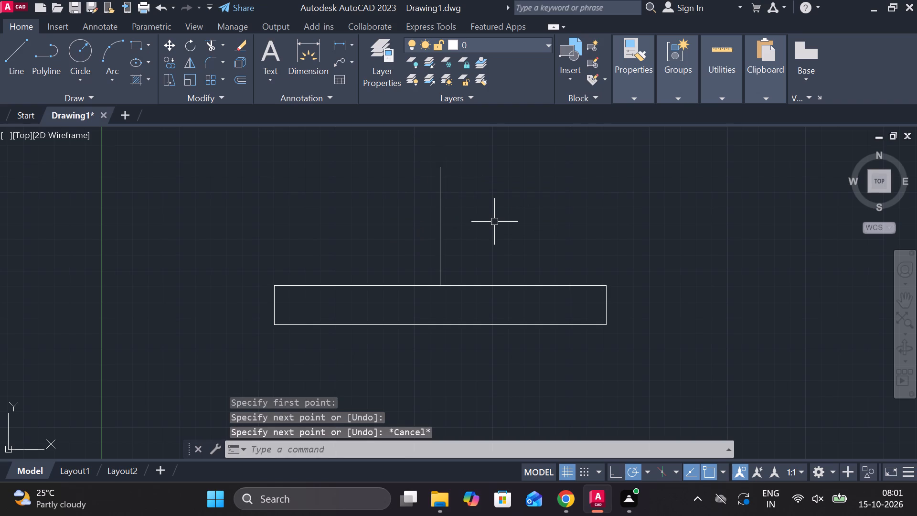
left_click(442, 224)
key("Escape")
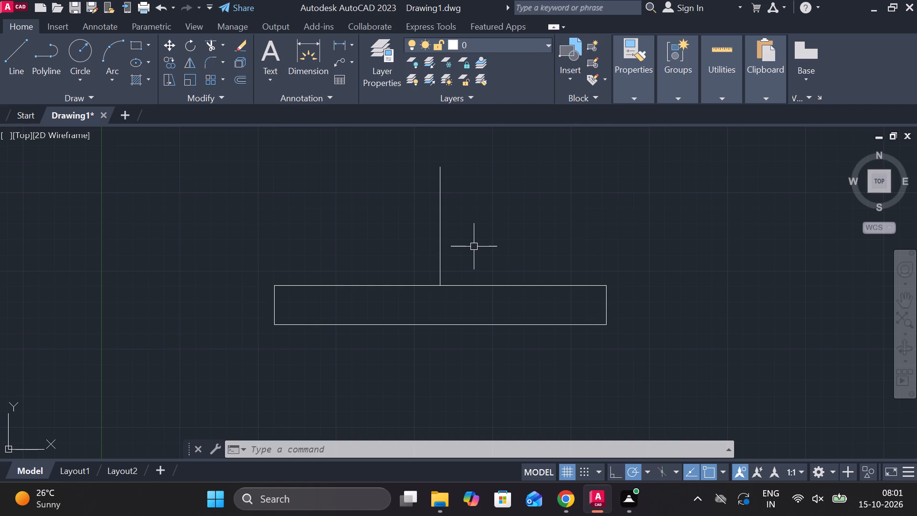
Offset the vertical centre line by 70 to both its right and left sides.
middle_click_drag(475, 247, 449, 269)
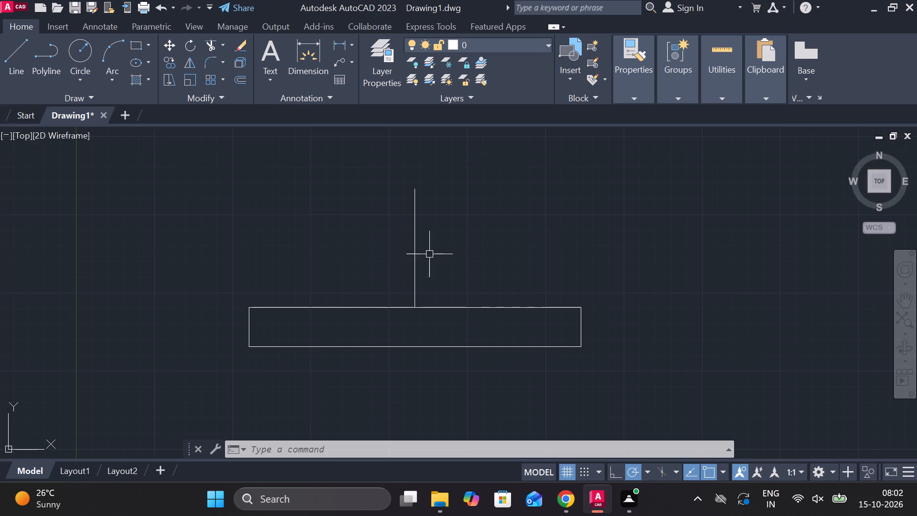
left_click(414, 243)
key("o")
key("Return")
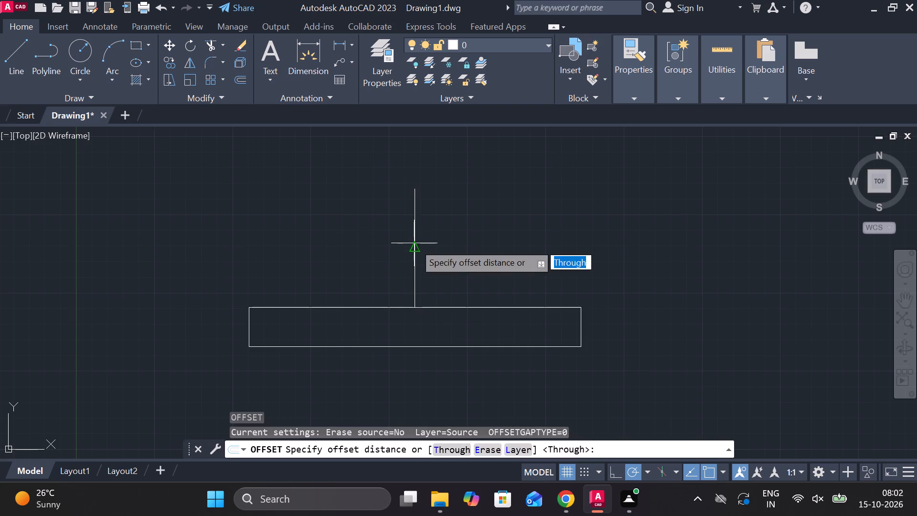
key("Return")
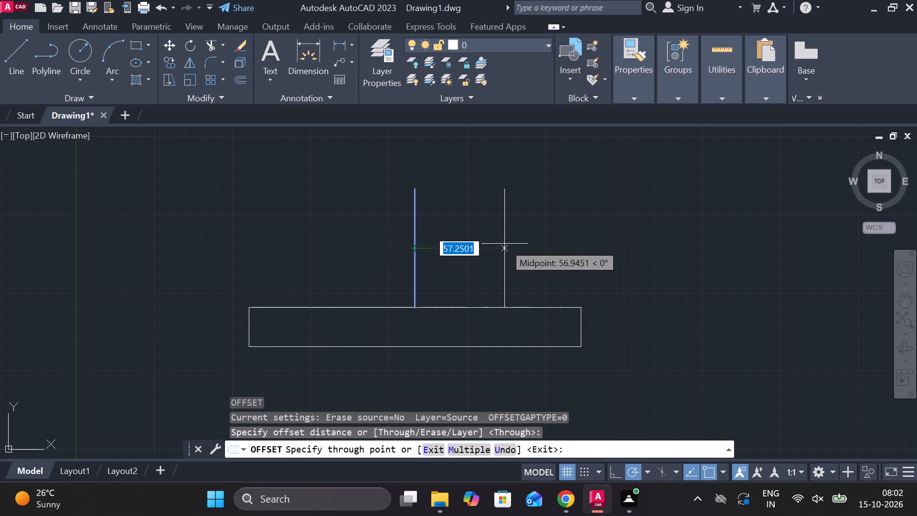
key("7")
key("0")
key("Return")
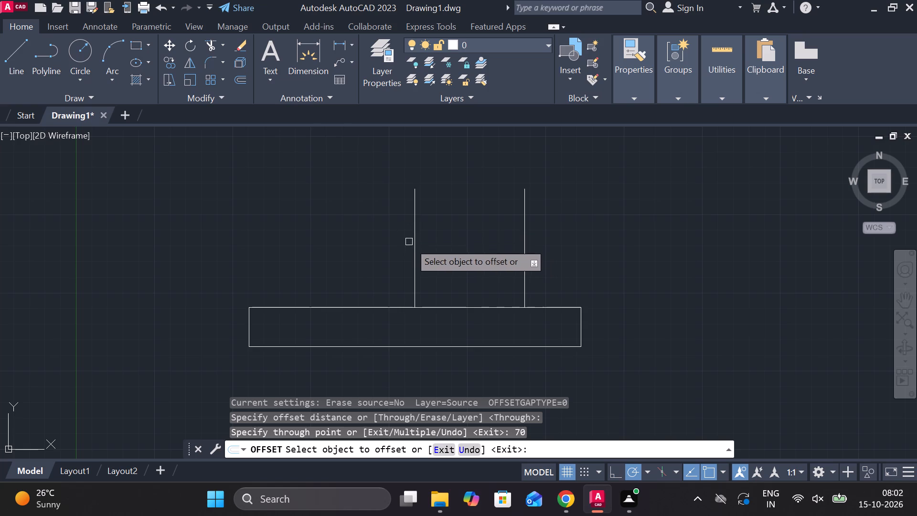
left_click(416, 255)
type("70")
key("Return")
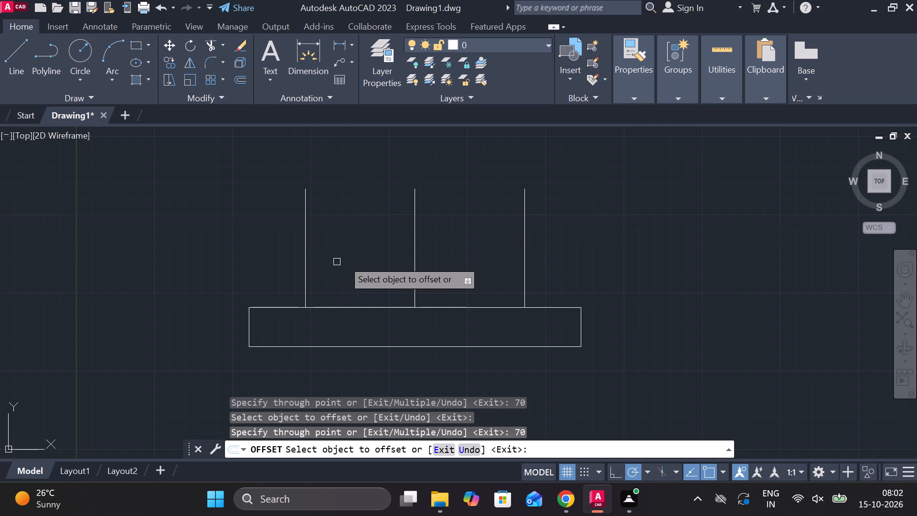
Offset the rectangle's bottom edge upward by 69.
left_click(313, 344)
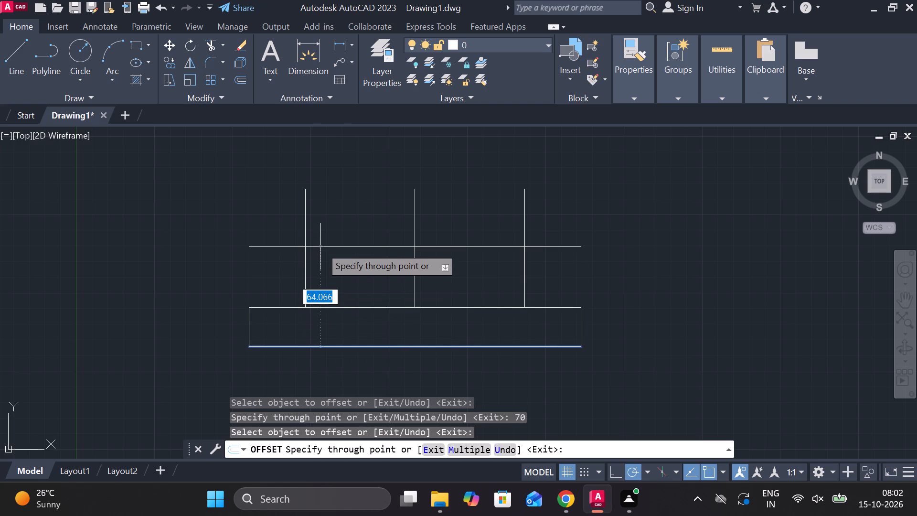
type("69")
key("Return")
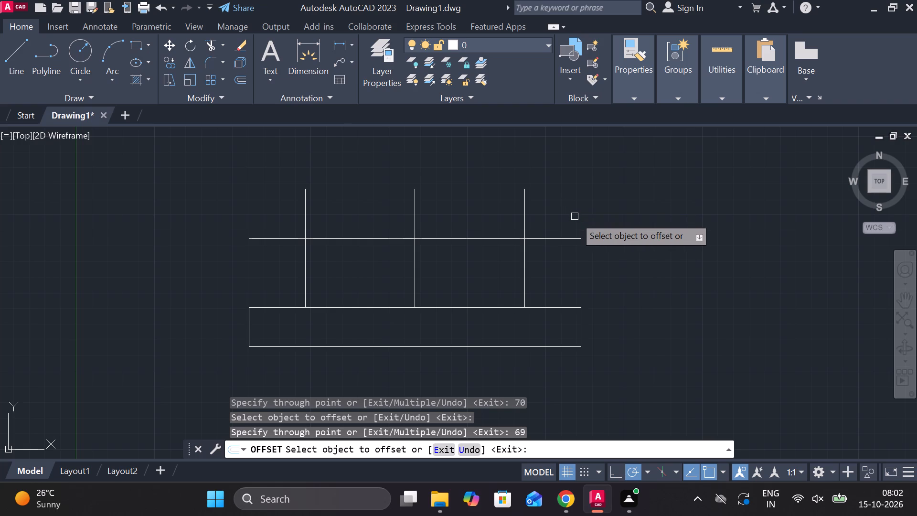
key("Escape")
Trim the three vertical lines above the upper horizontal line and that line's ends beyond the outer verticals.
type("tr")
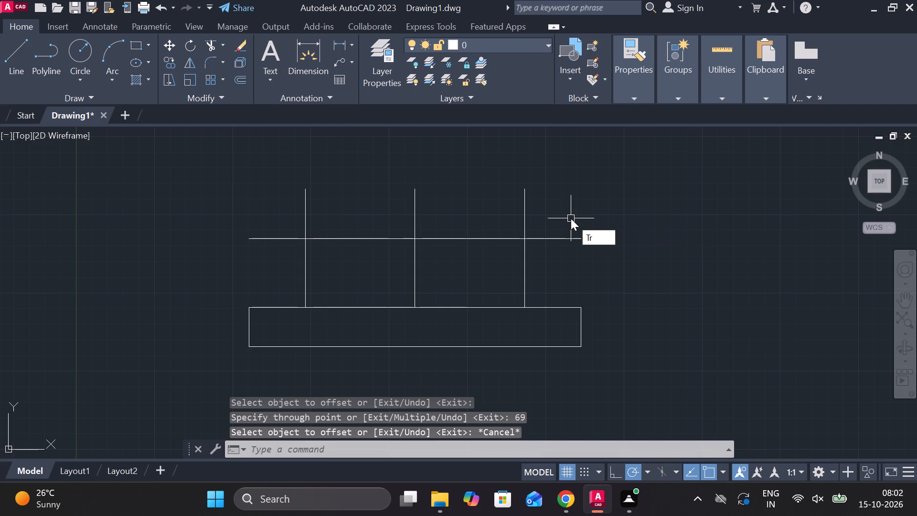
key("space")
left_click(545, 237)
left_click(522, 214)
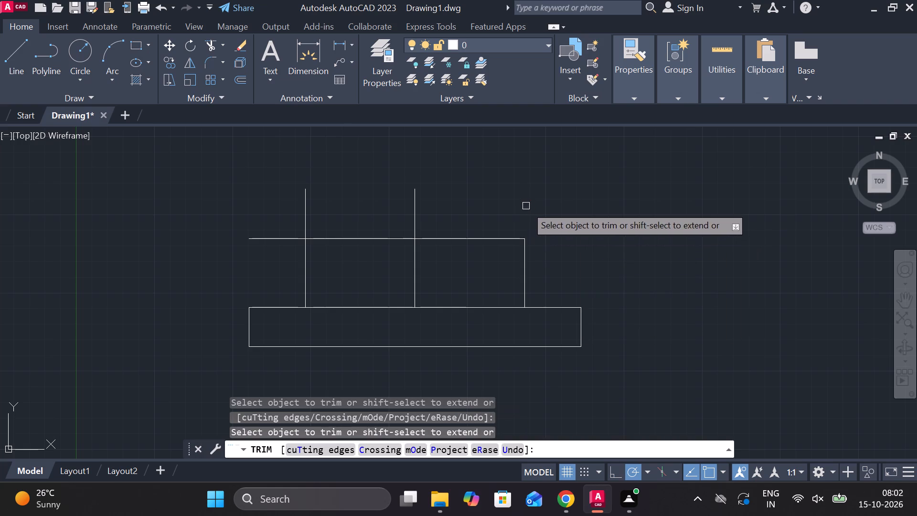
left_click_drag(430, 211, 272, 204)
left_click(270, 239)
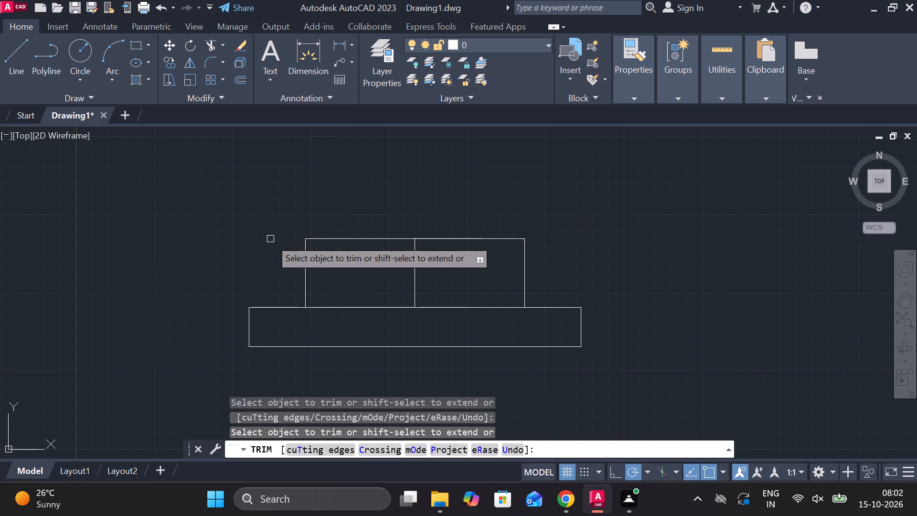
middle_click(305, 208)
key("Escape")
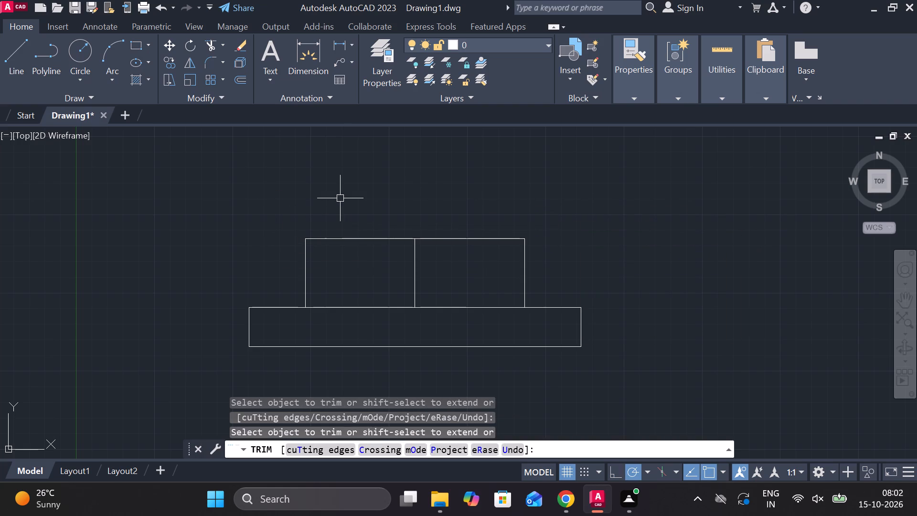
Offset the base rectangle's bottom edge upward by 47 with the Through option.
key("o")
key("Return")
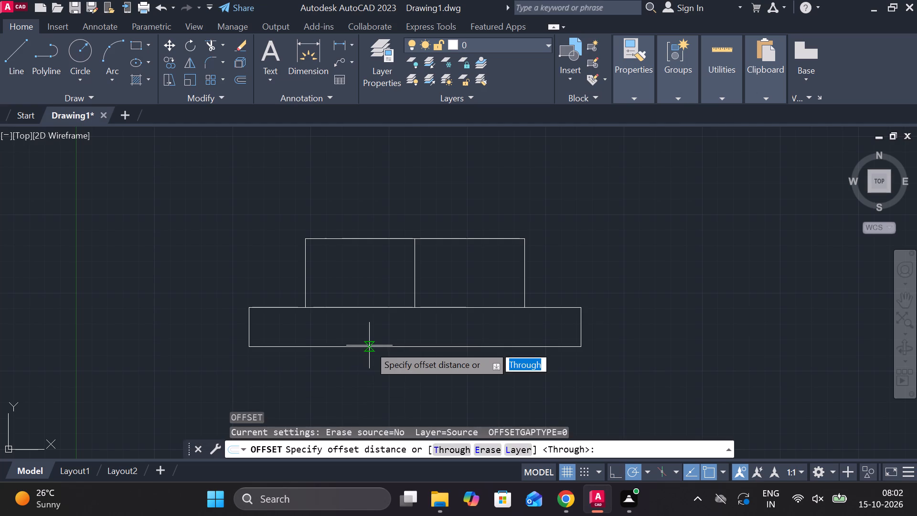
key("Return")
left_click(366, 347)
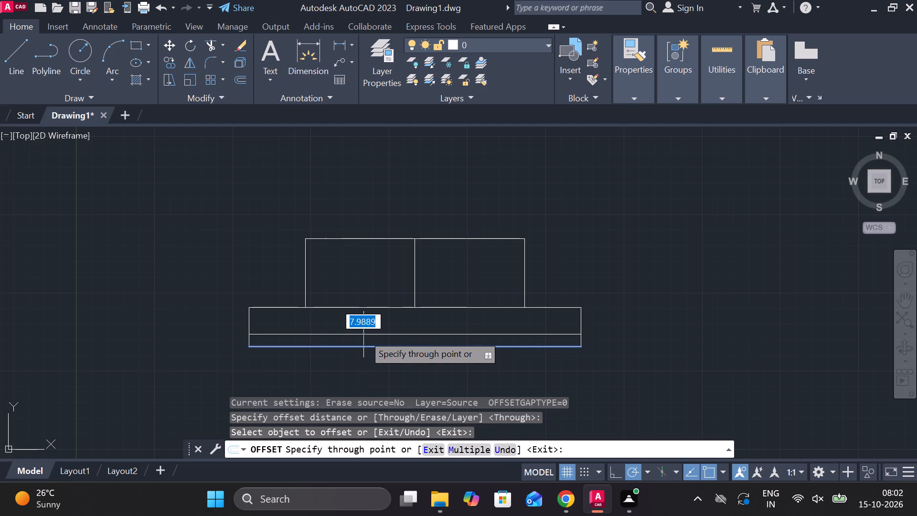
type("47")
key("Return")
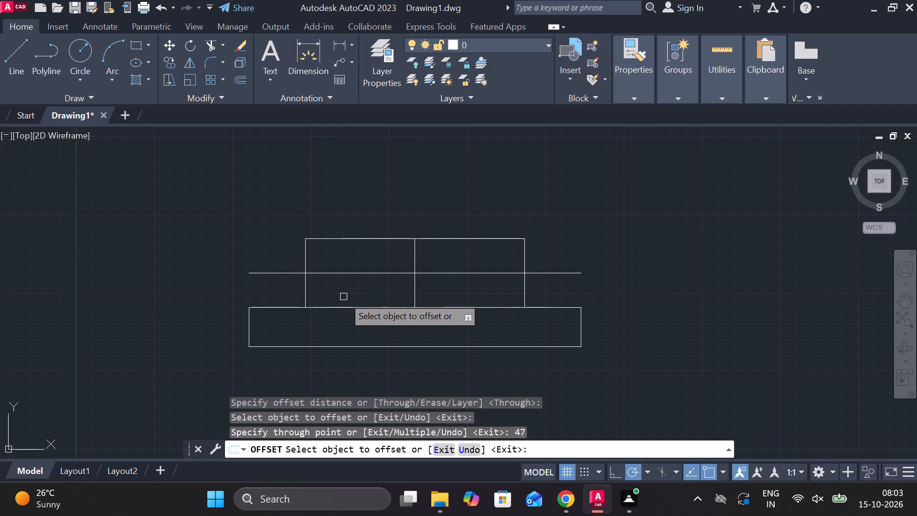
key("Escape")
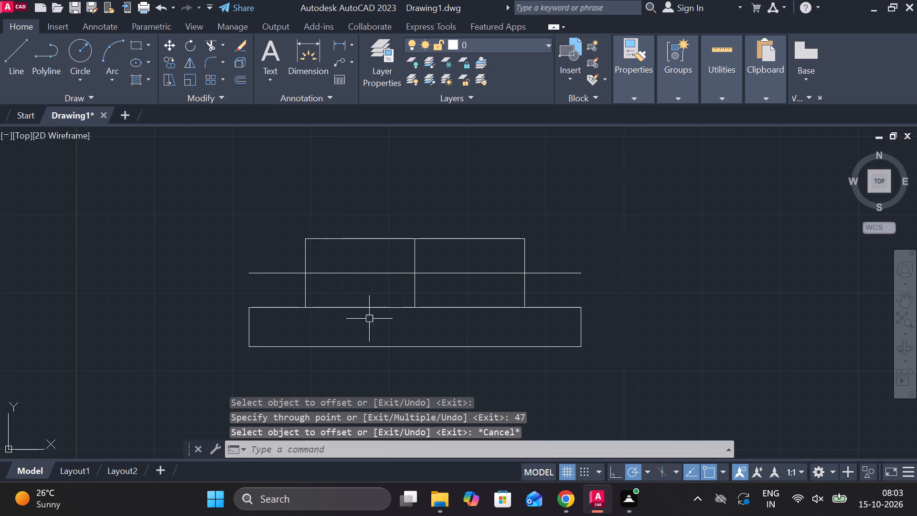
Offset the upper block's two outer vertical edges inward by 36 each, using the Through option.
left_click(308, 257)
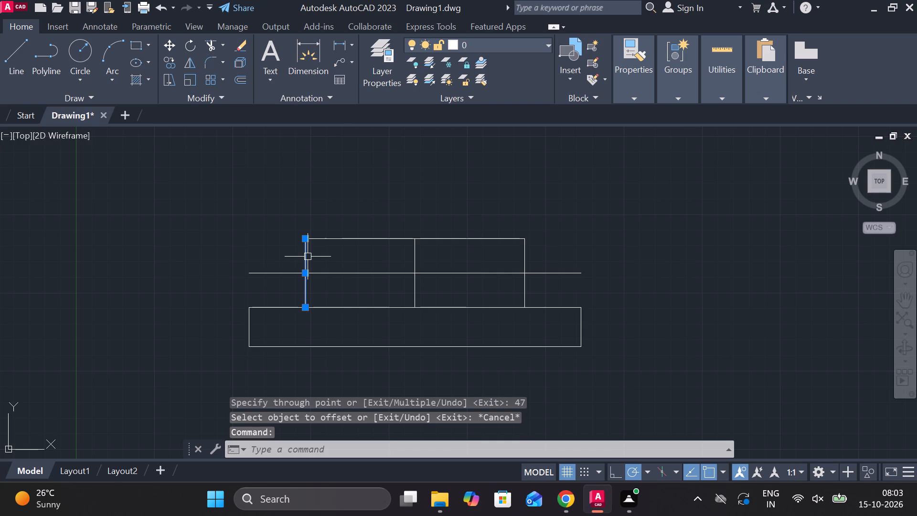
key("o")
key("Return")
key("Return")
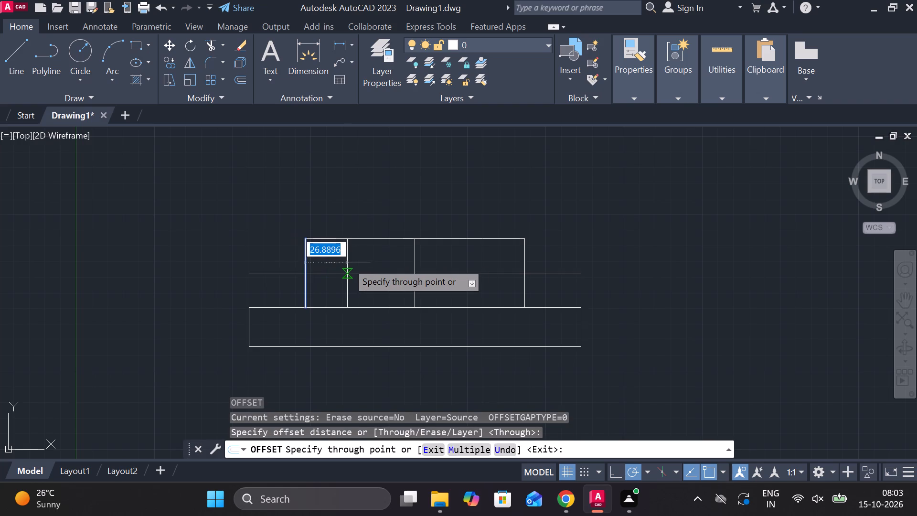
key("3")
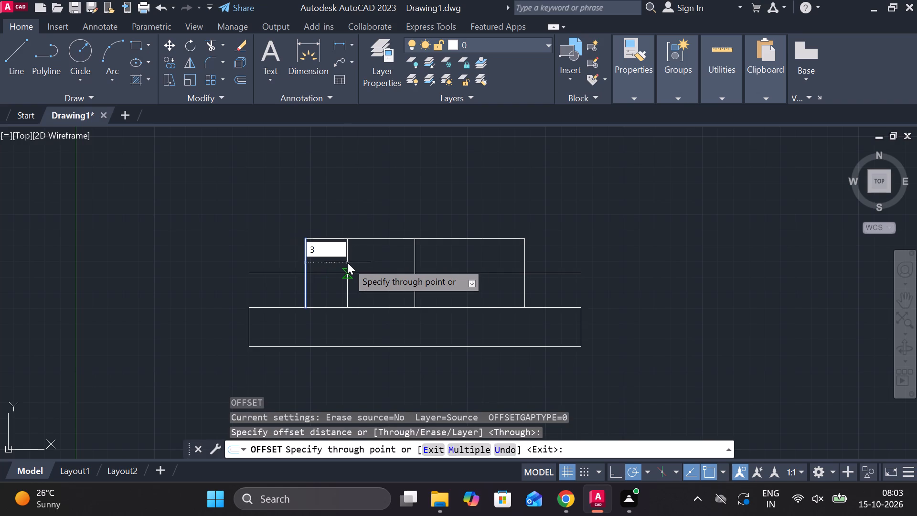
key("6")
key("Return")
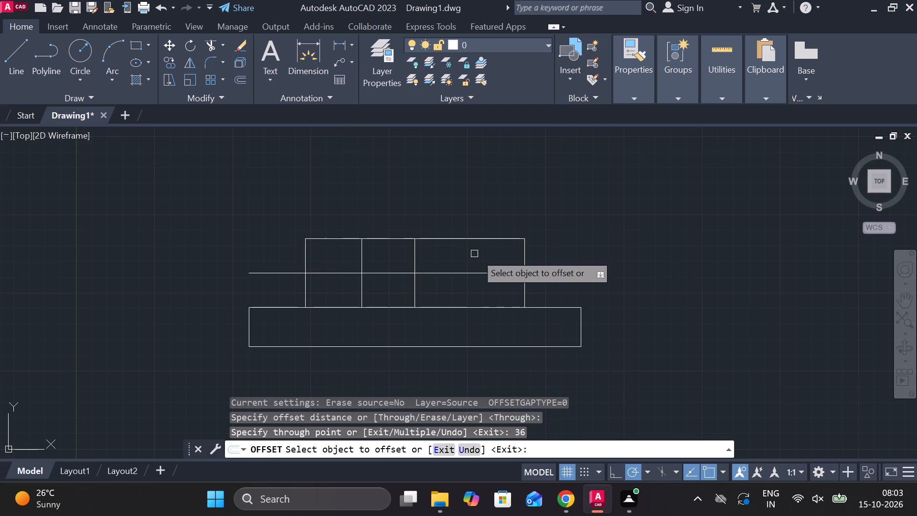
left_click(524, 255)
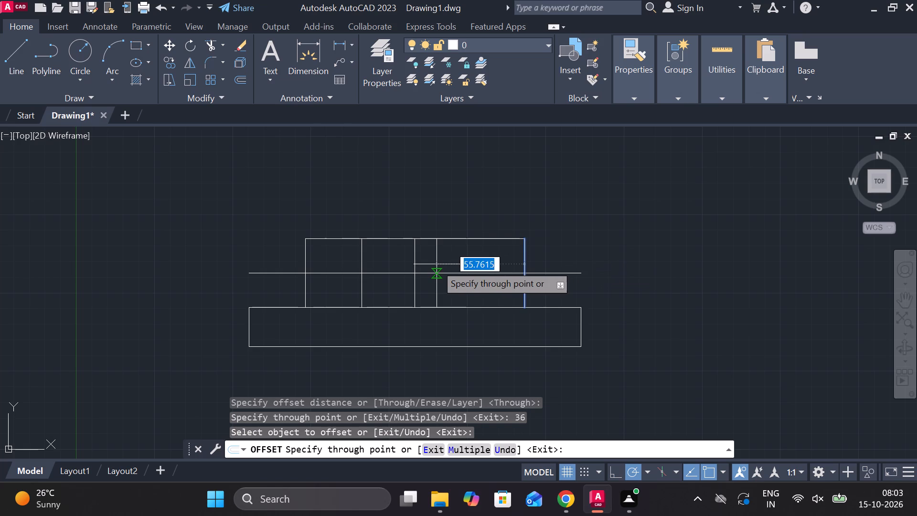
type("36")
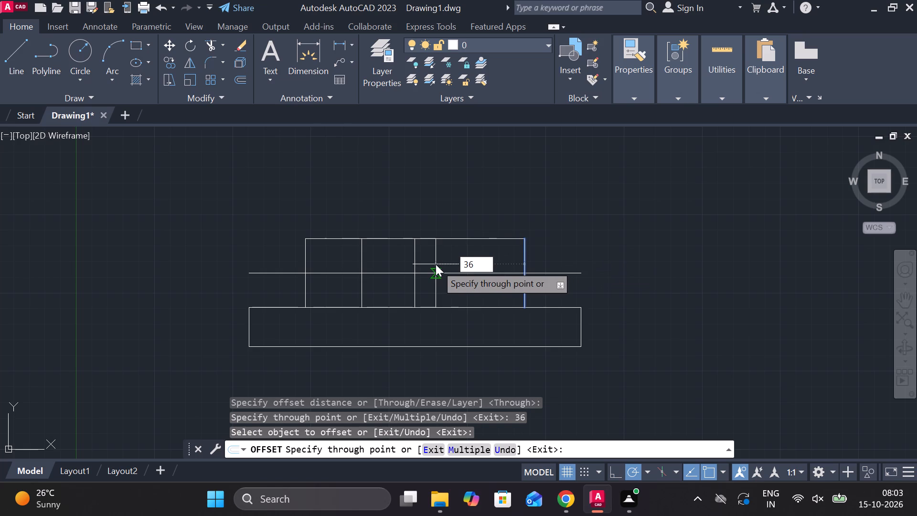
key("Return")
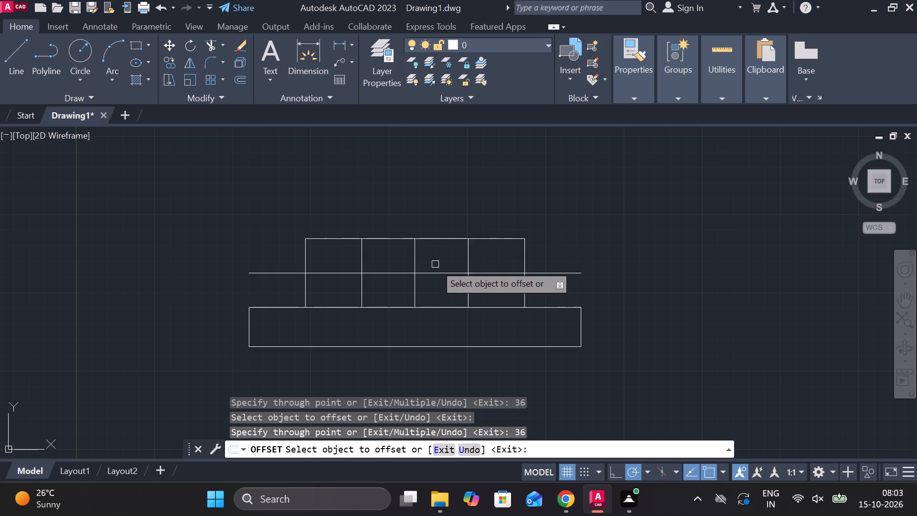
scroll(435, 264, "up", 1)
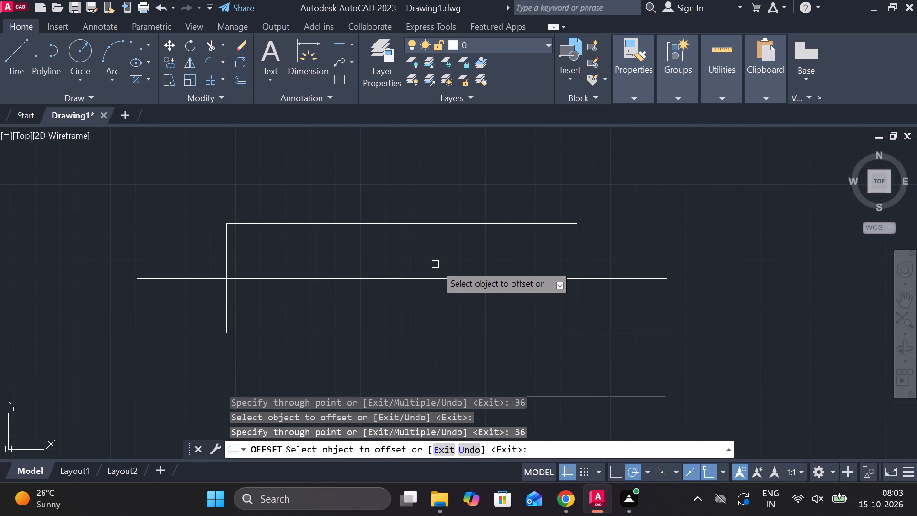
scroll(435, 264, "down", 1)
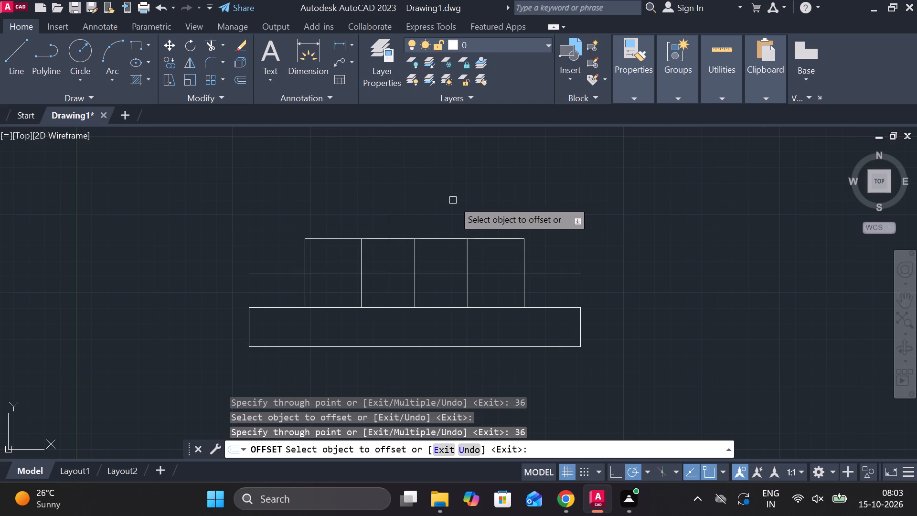
key("Escape")
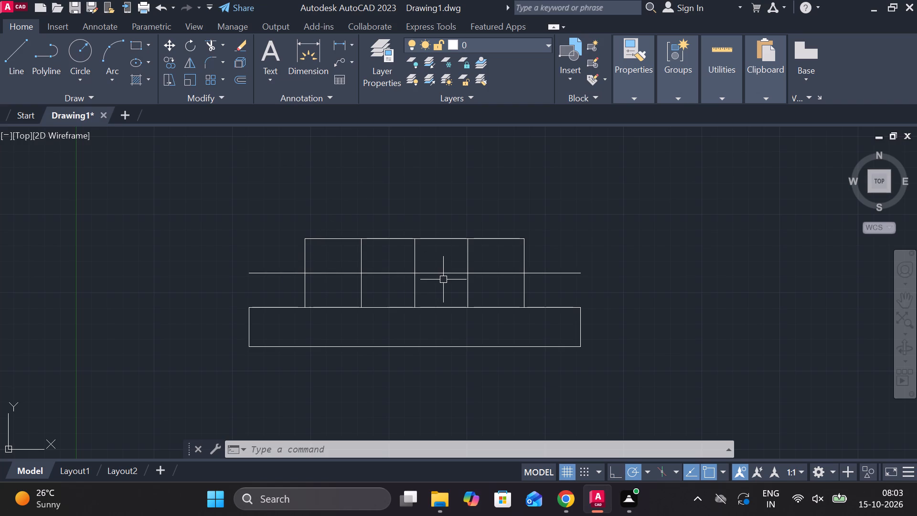
Draw two crossing 45-degree lines running down and inward from the top ends of the two inner vertical lines, using polar tracking.
key("l")
key("Return")
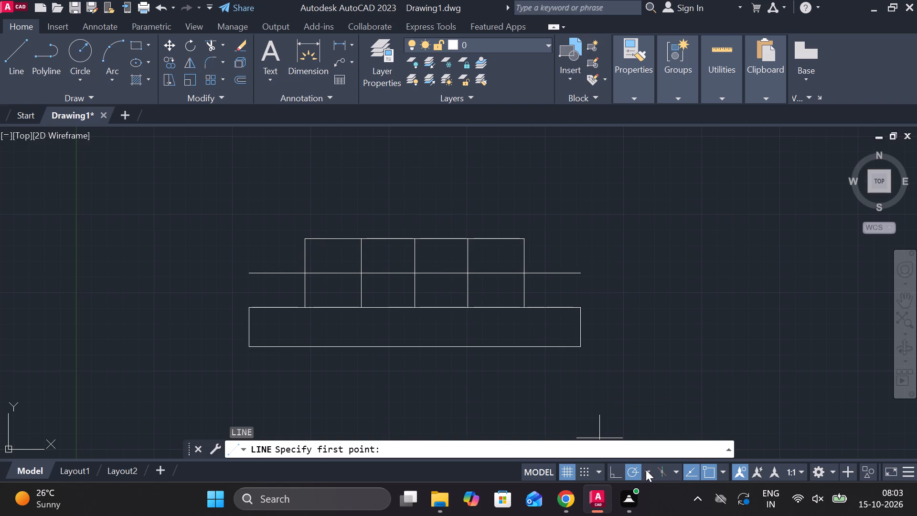
left_click(646, 470)
left_click(644, 301)
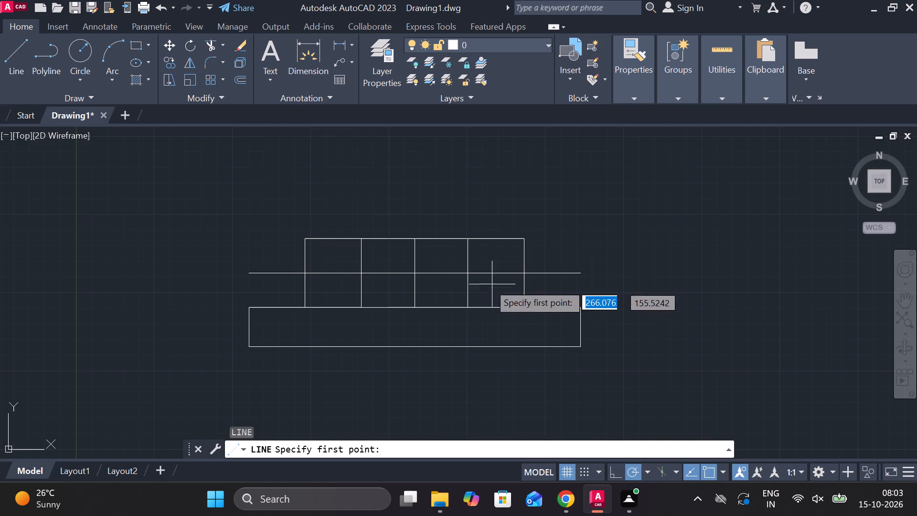
left_click(367, 236)
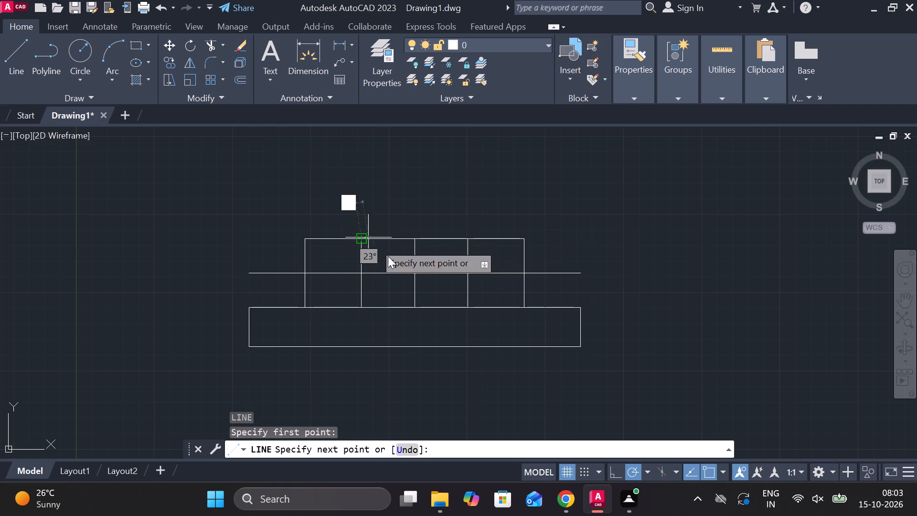
left_click(432, 294)
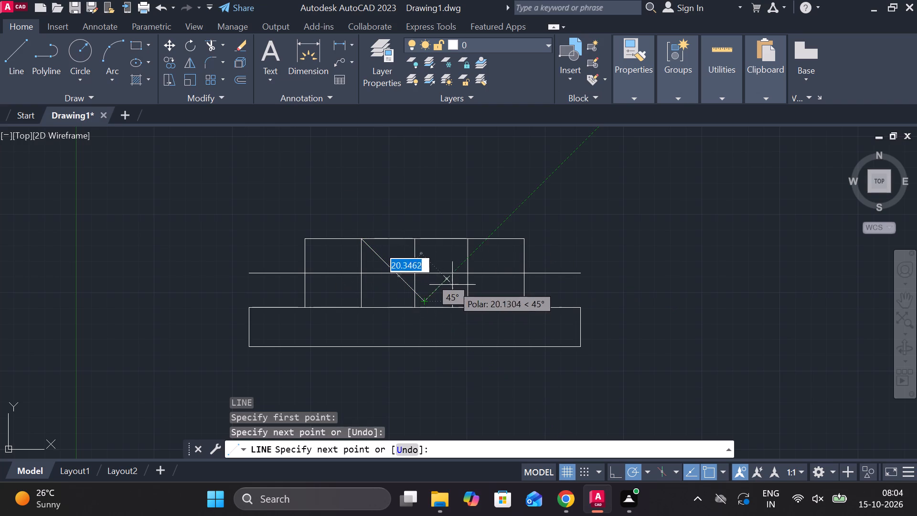
key("Escape")
key("space")
left_click(463, 239)
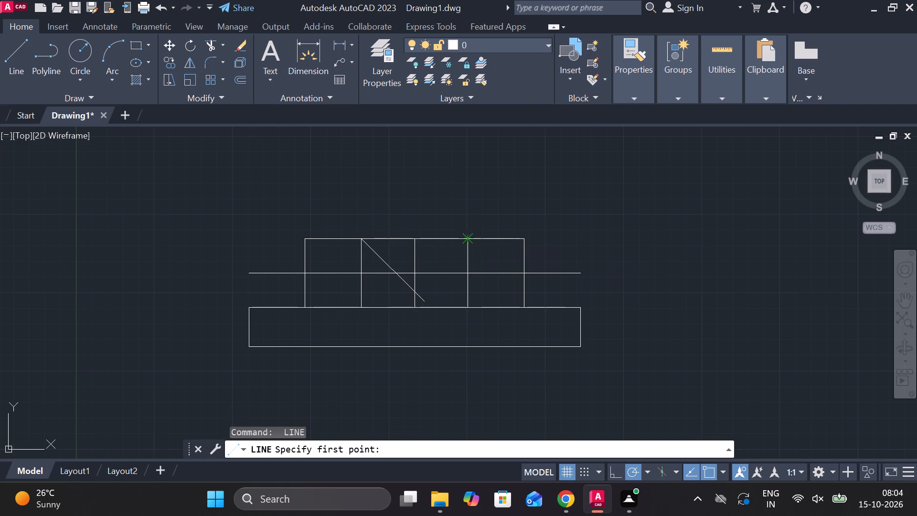
left_click(385, 328)
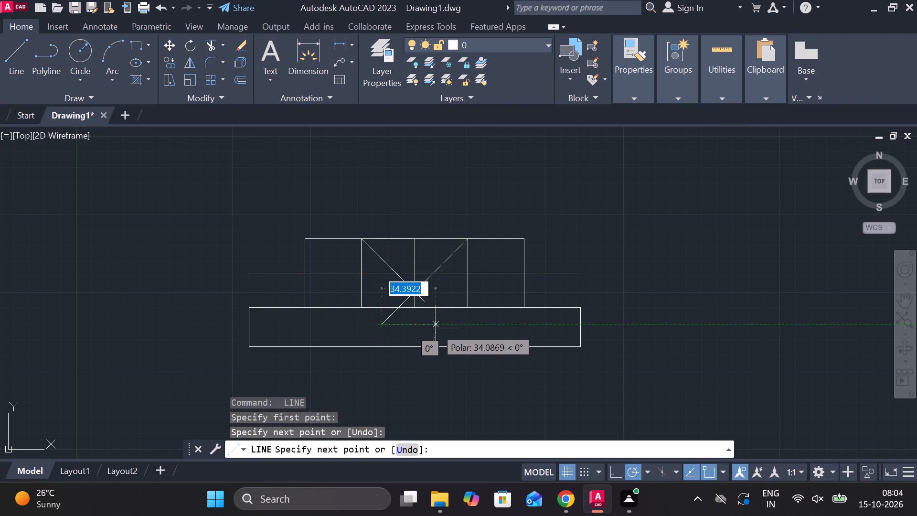
key("Escape")
Trim the diagonals' ends below their crossing point and remove the whole central vertical line, leaving a V.
type("tr")
key("space")
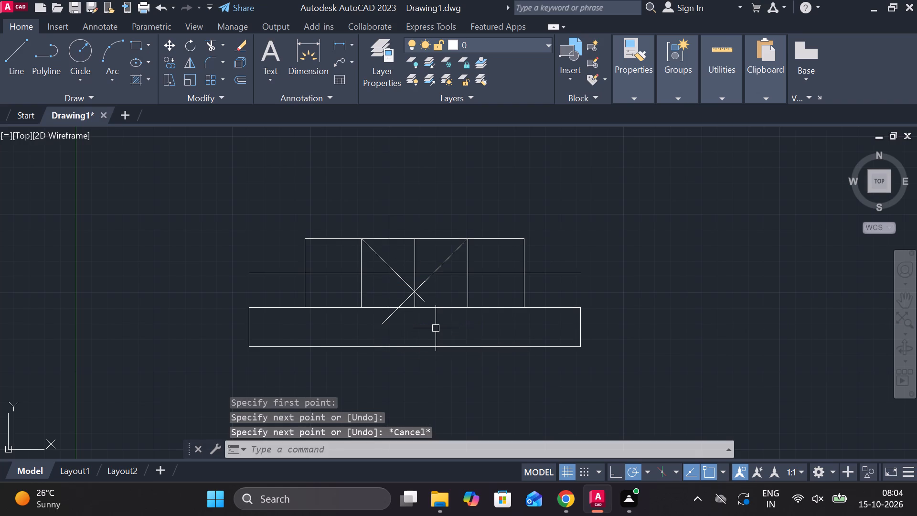
left_click(421, 297)
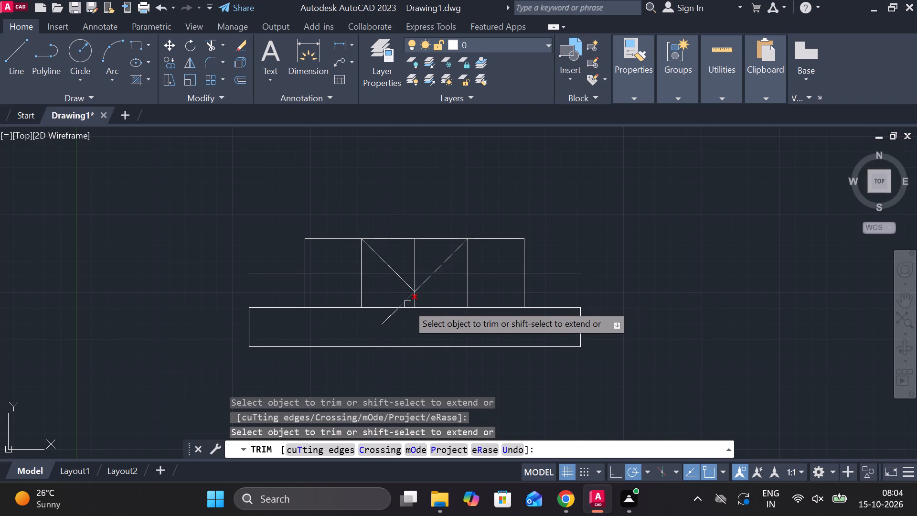
left_click(407, 304)
left_click(389, 321)
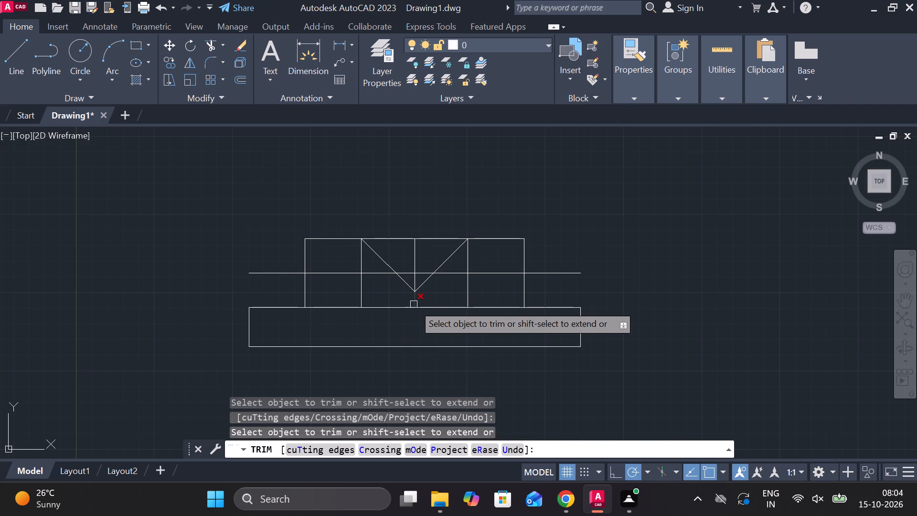
left_click(414, 304)
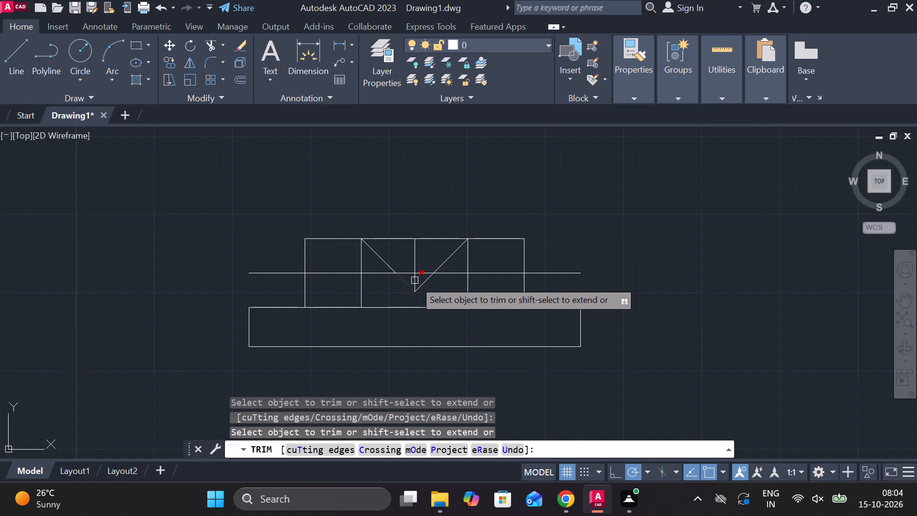
left_click(415, 280)
left_click(416, 266)
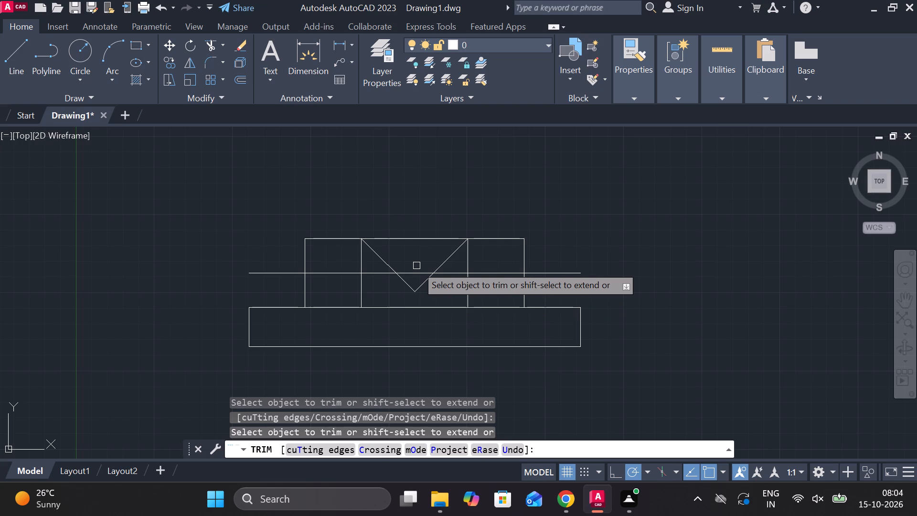
key("Escape")
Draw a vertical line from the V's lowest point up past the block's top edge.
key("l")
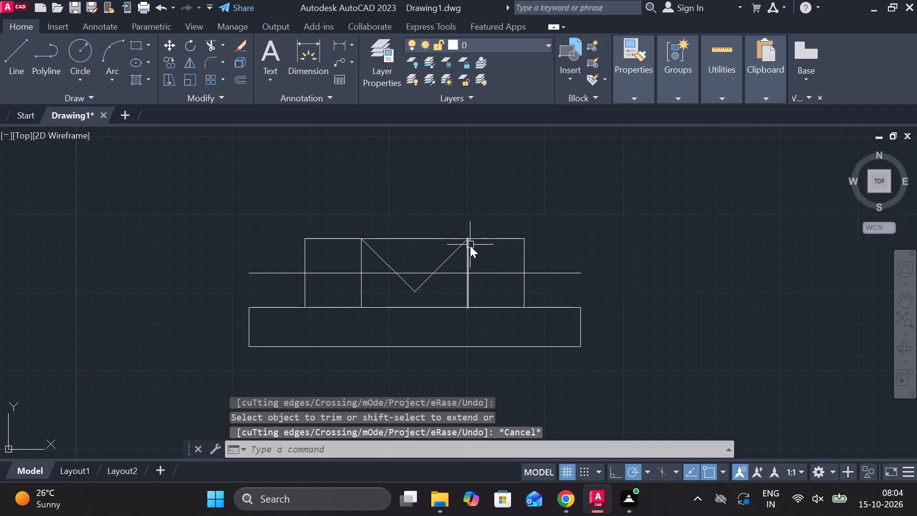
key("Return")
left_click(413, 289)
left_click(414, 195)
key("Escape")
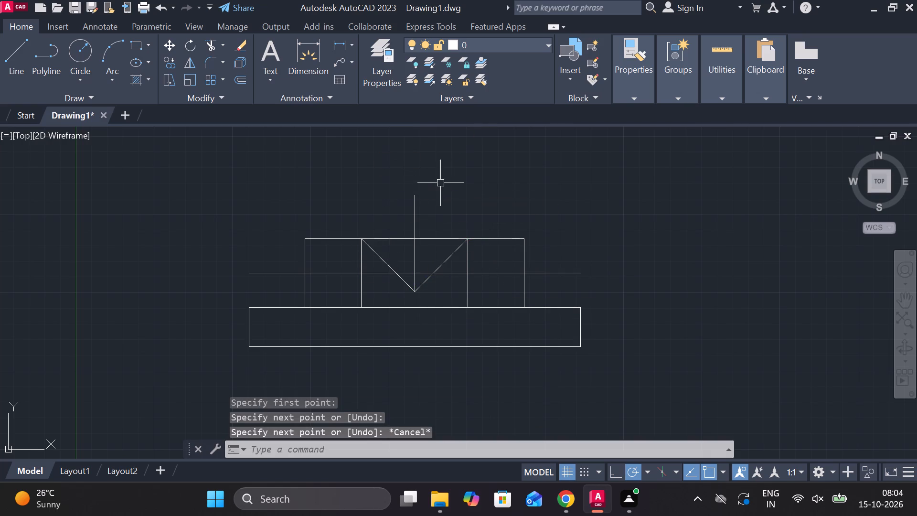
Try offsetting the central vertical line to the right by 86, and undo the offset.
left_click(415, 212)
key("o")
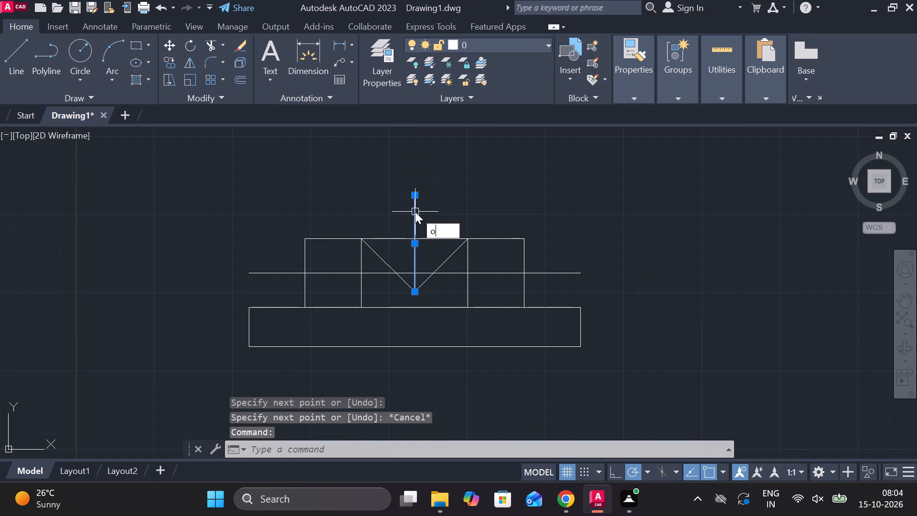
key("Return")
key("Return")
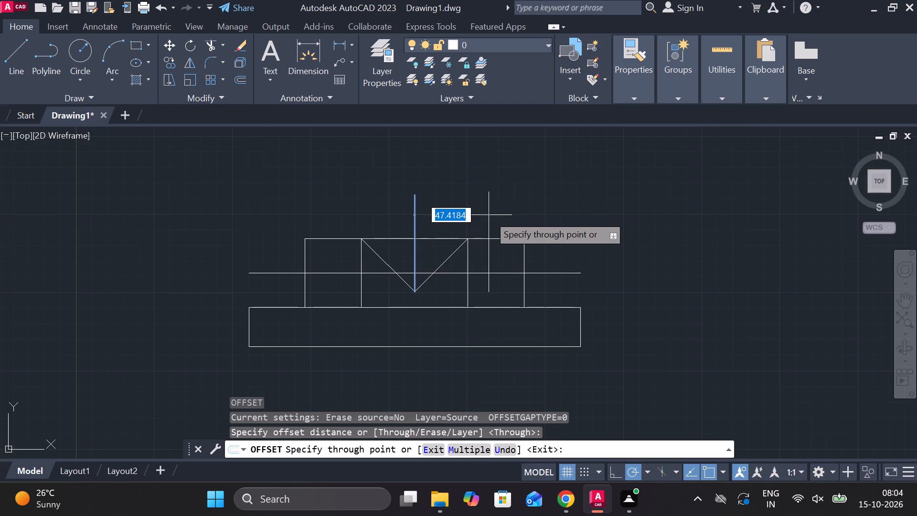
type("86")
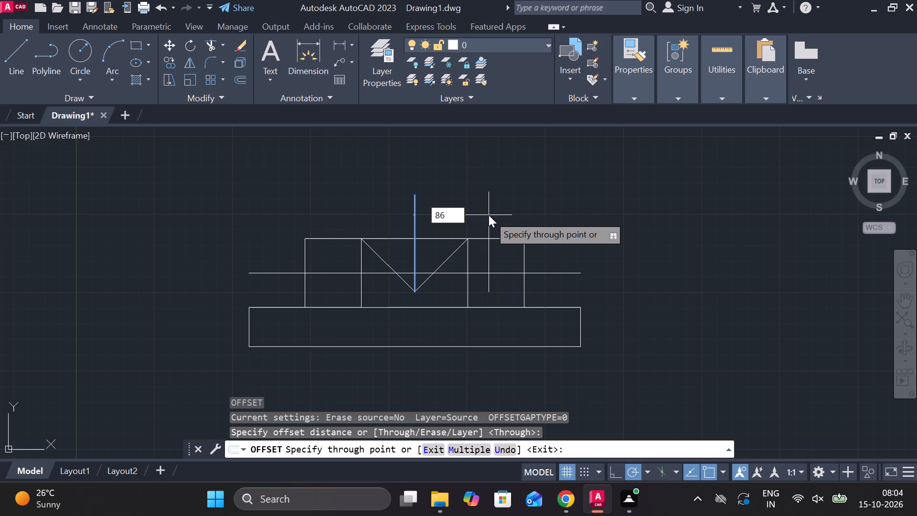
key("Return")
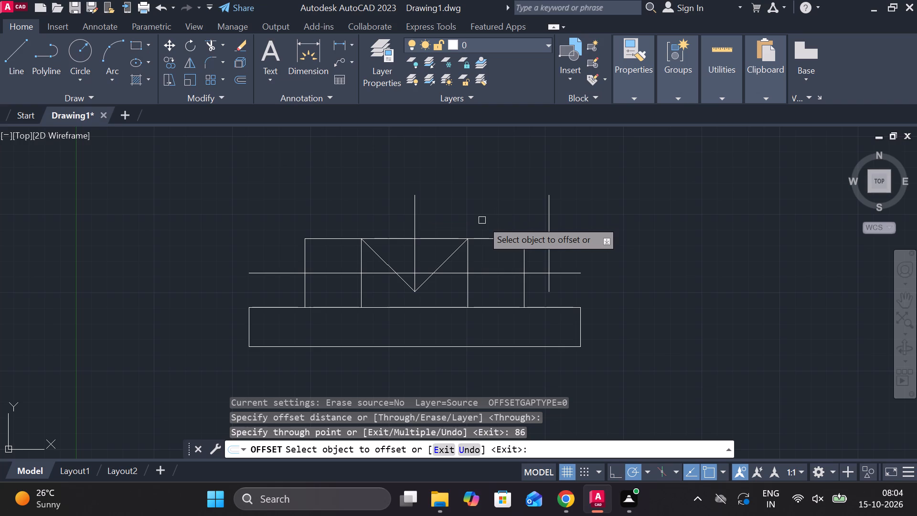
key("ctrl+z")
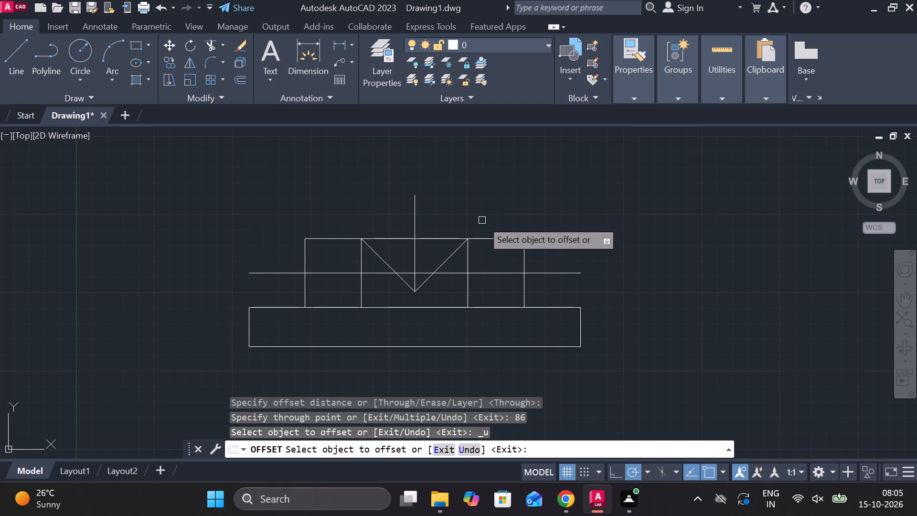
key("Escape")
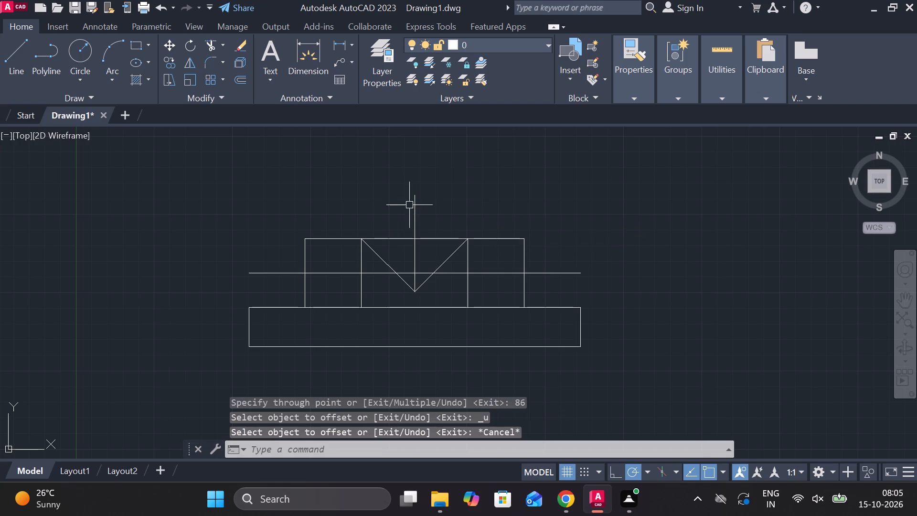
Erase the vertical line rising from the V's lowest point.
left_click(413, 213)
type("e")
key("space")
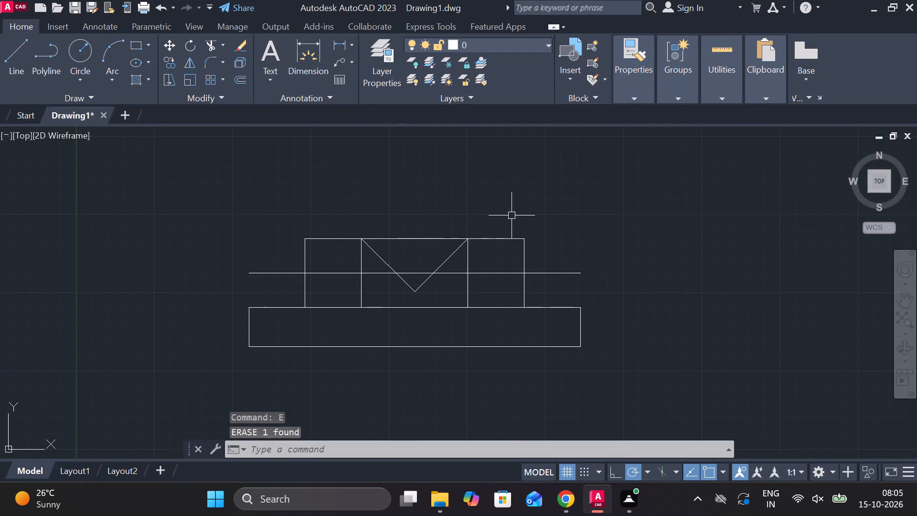
Trim the block's top edge across the V opening and the horizontal guide line between the two inner vertical edges.
type("tr")
key("space")
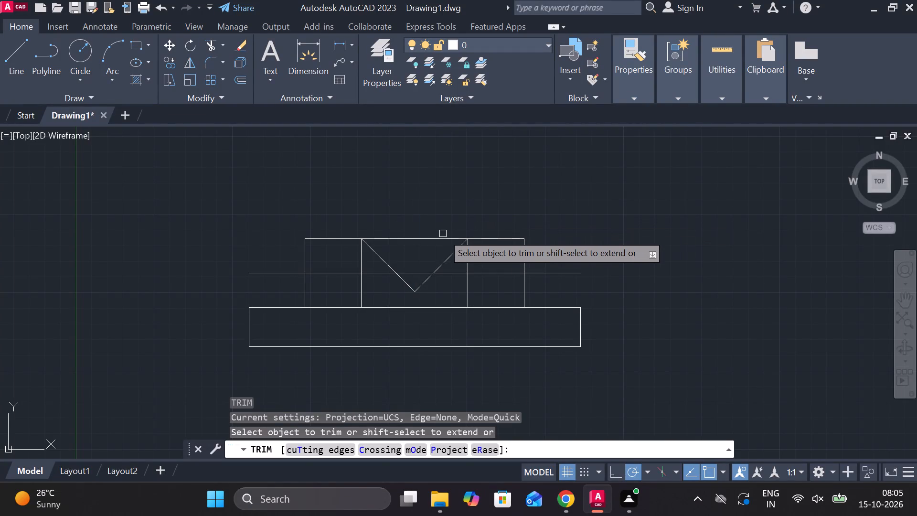
double_click(434, 238)
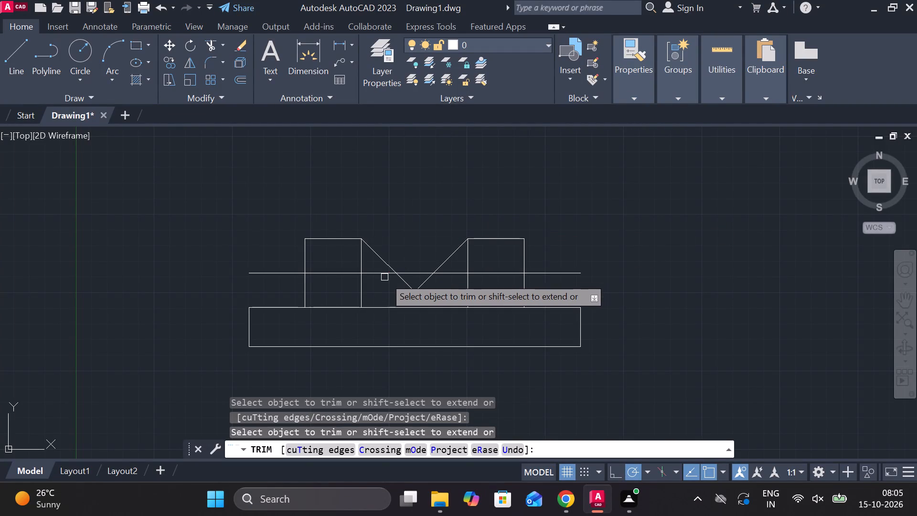
left_click(380, 275)
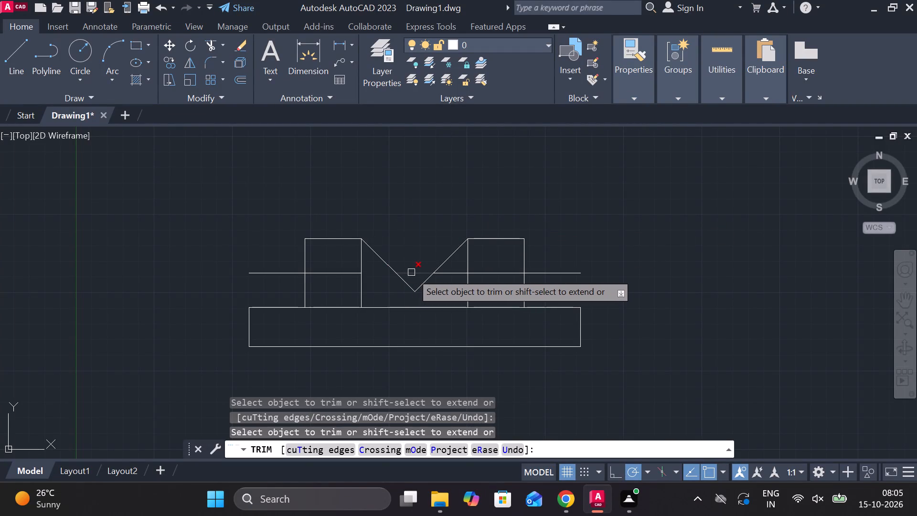
left_click(411, 272)
left_click(454, 274)
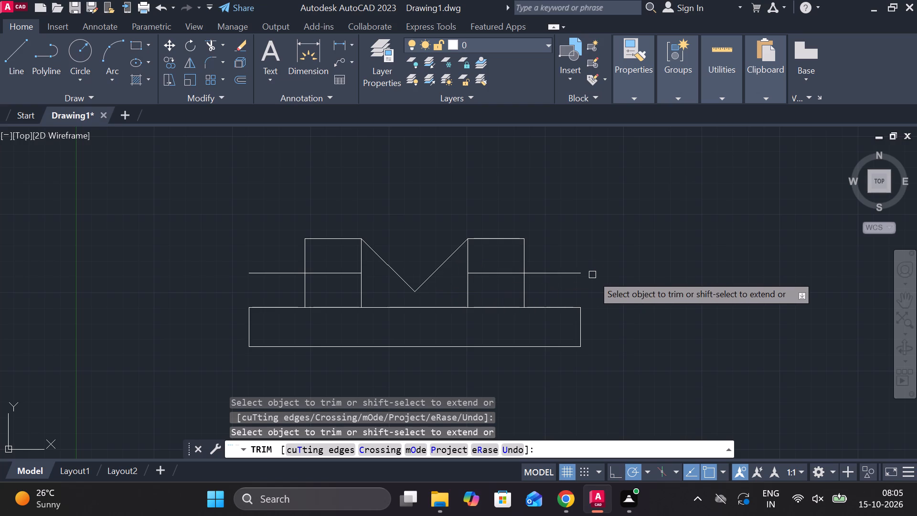
key("Escape")
Draw a vertical guide line in each upright from its top edge's midpoint down past the horizontal guide line.
key("l")
key("Return")
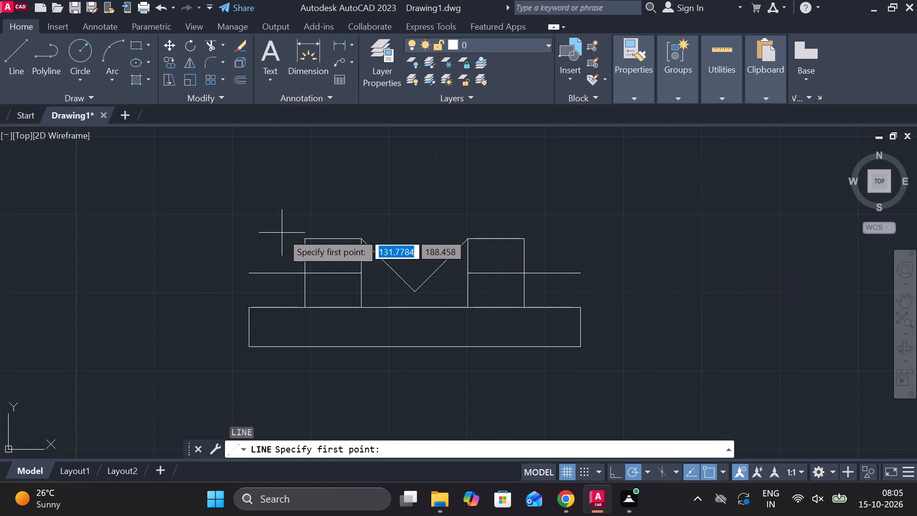
left_click(332, 237)
left_click(331, 292)
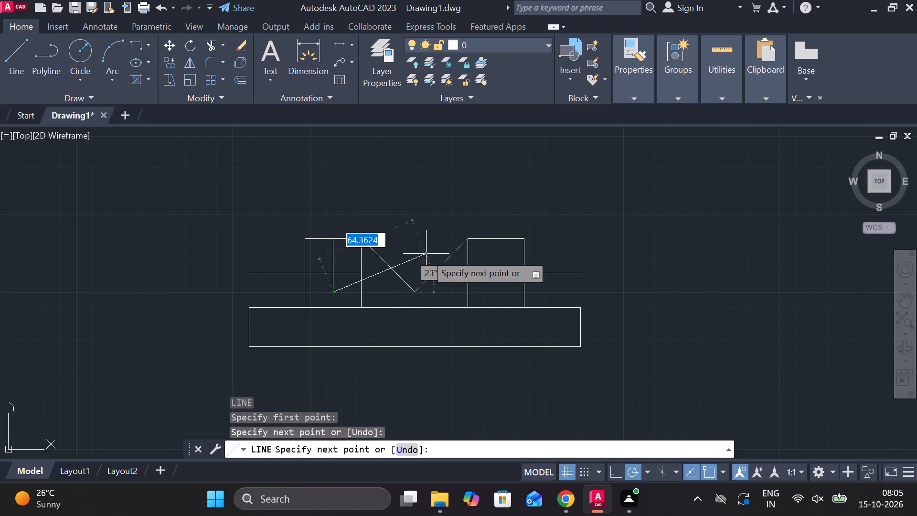
key("Escape")
key("space")
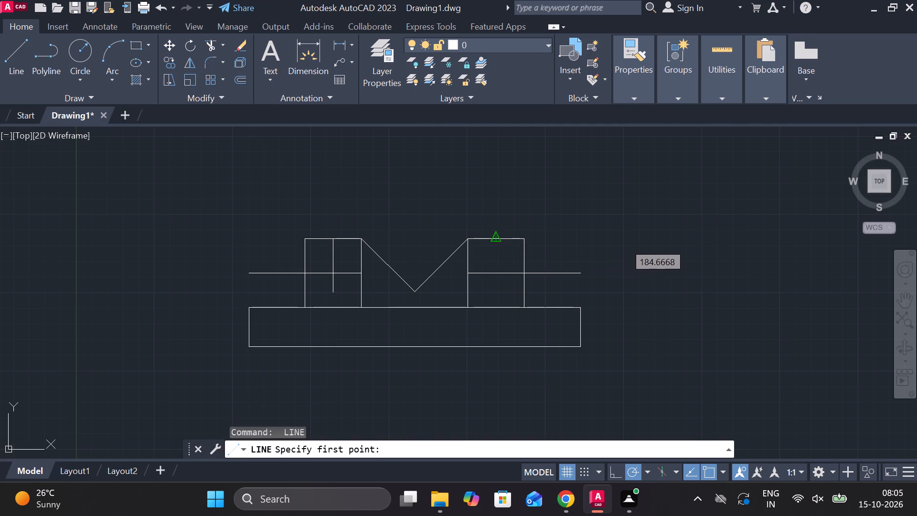
left_click(496, 243)
left_click(493, 290)
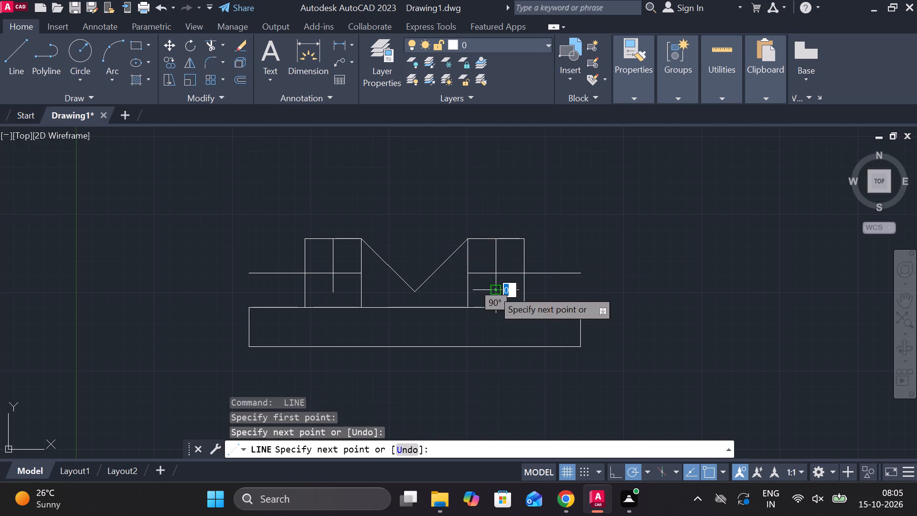
key("Escape")
Draw an 8-diameter circle where the guide lines cross in the left upright.
type("c")
key("space")
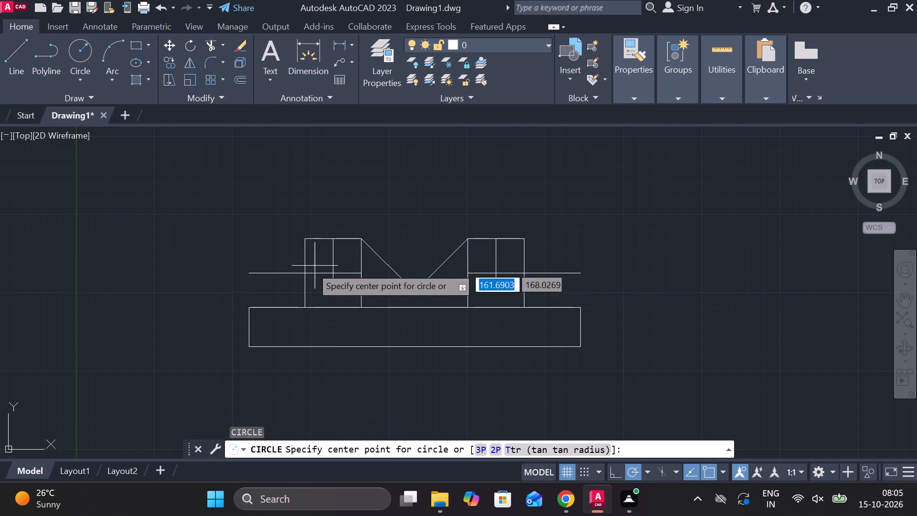
left_click(330, 270)
scroll(330, 270, "up", 1)
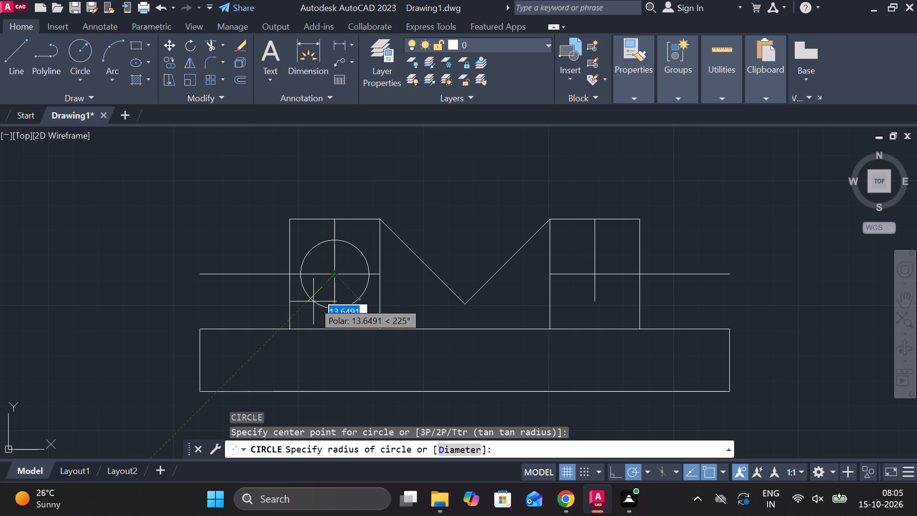
type("d")
key("space")
key("8")
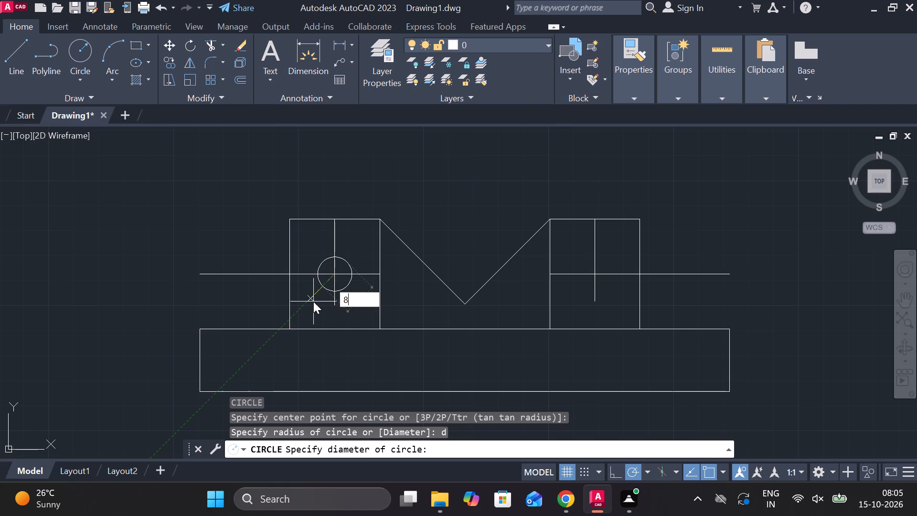
key("Return")
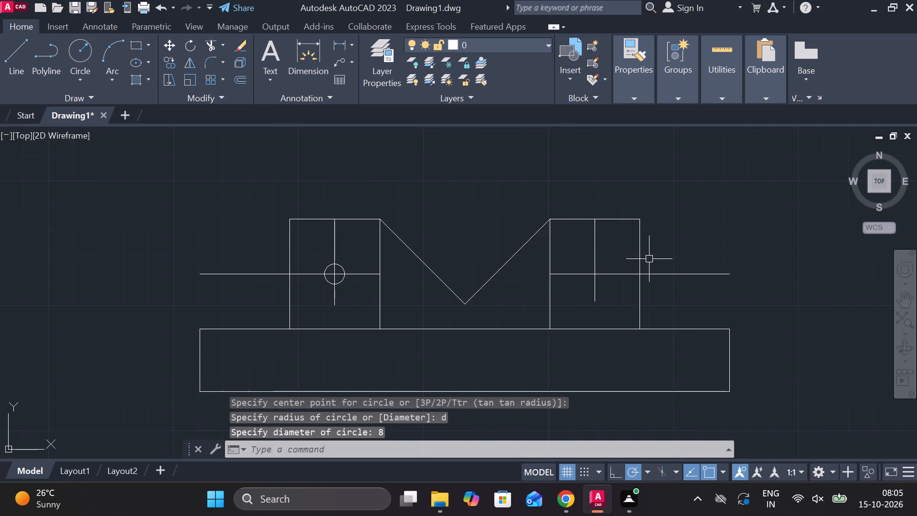
Draw an 8-diameter circle where the guide lines cross in the right upright.
type("c")
key("space")
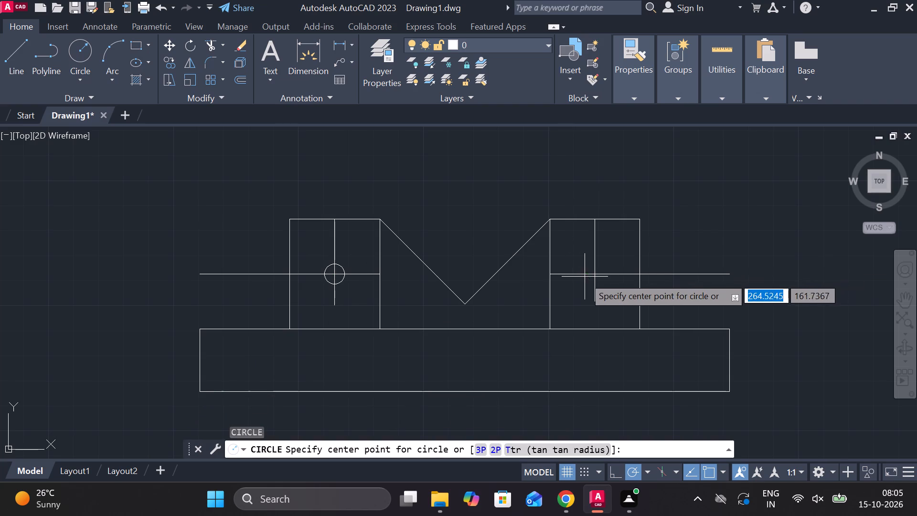
left_click(598, 275)
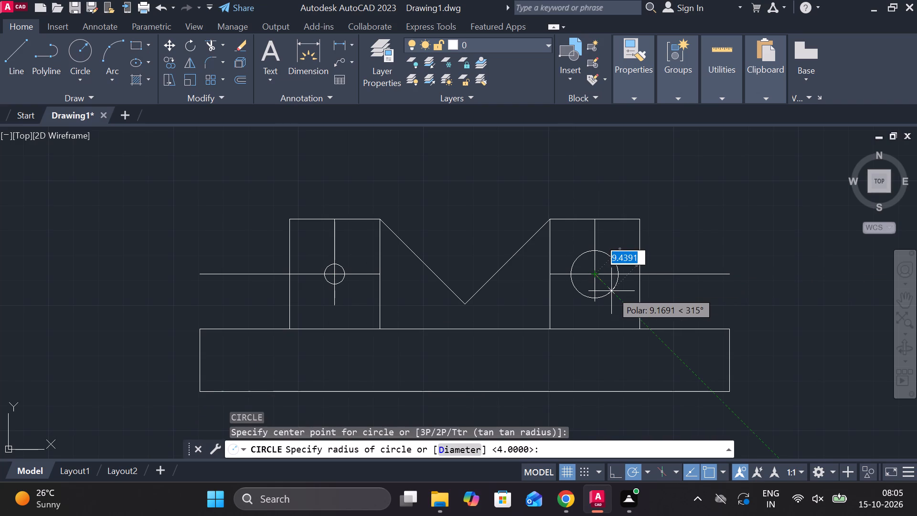
type("d")
key("space")
key("8")
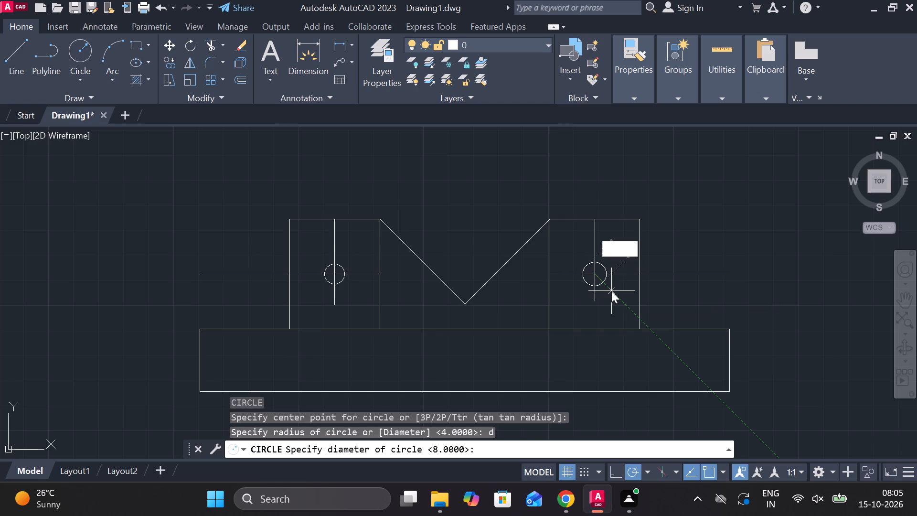
key("Return")
Erase the four horizontal and vertical guide lines passing through the two circles.
left_click(665, 277)
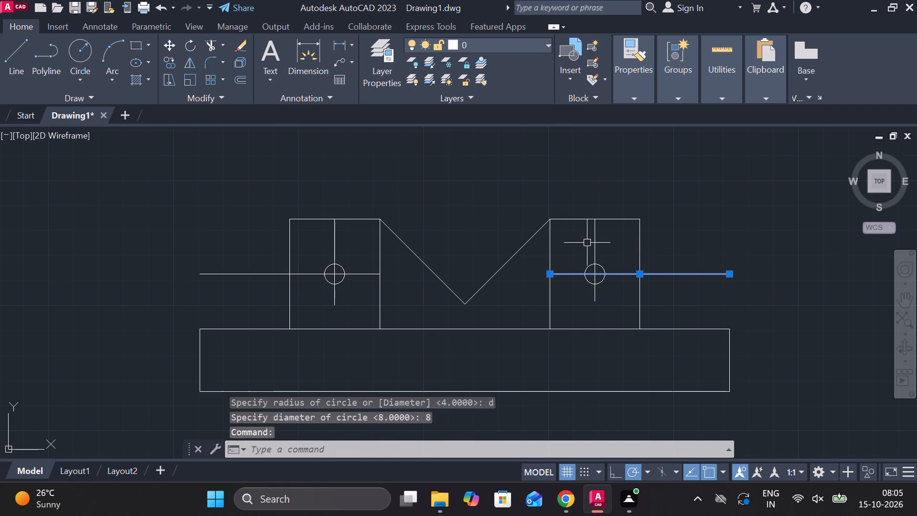
left_click(595, 242)
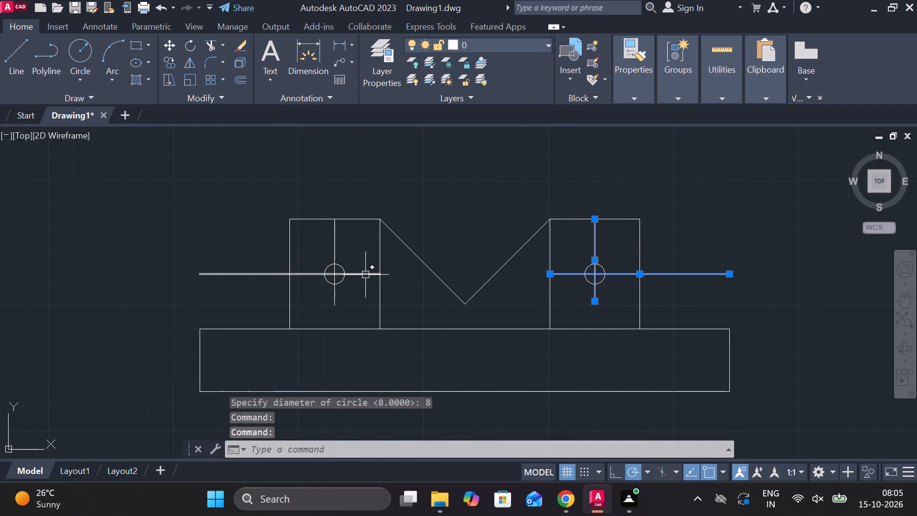
left_click(365, 275)
left_click(336, 249)
left_click(230, 276)
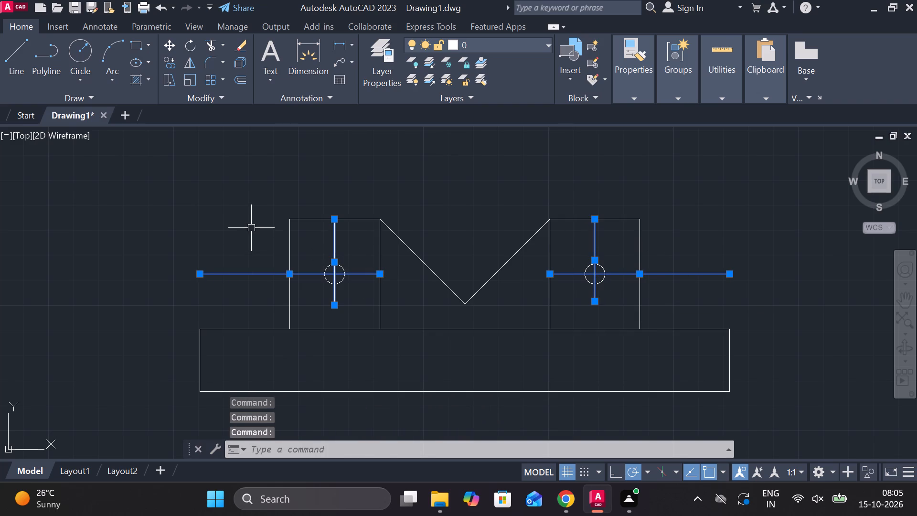
type("e")
key("space")
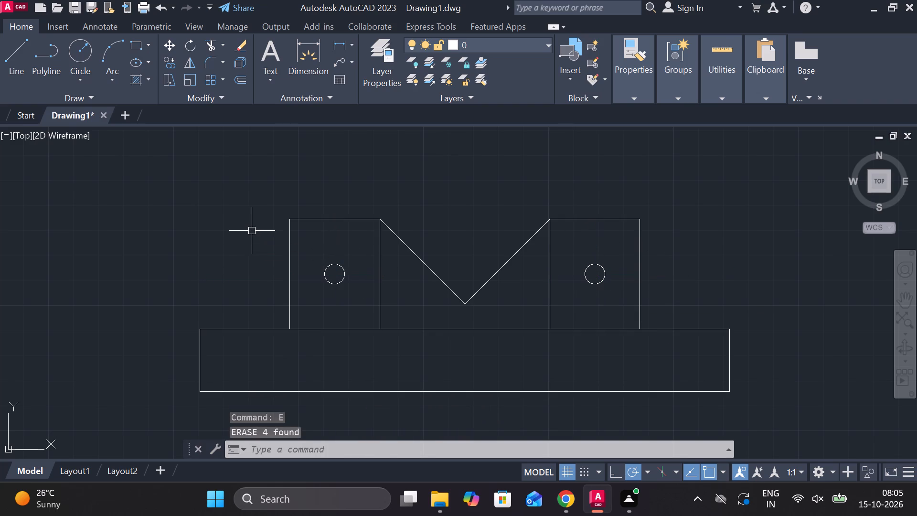
Fillet the V-notch's lowest point with a radius of 5.
type("f r")
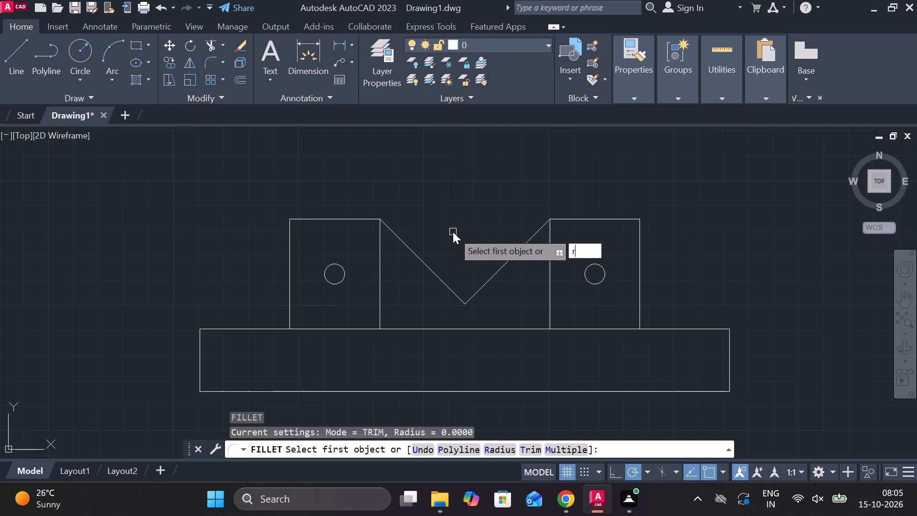
key("space")
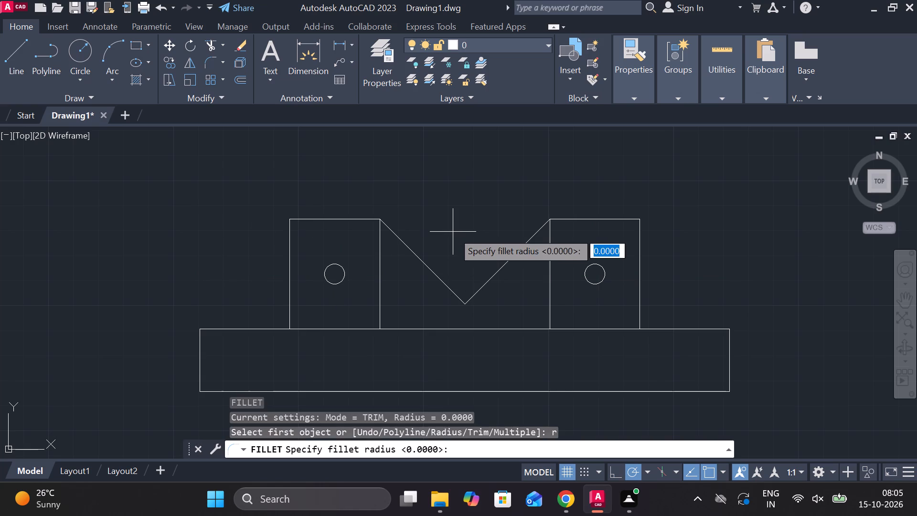
type("5")
key("space")
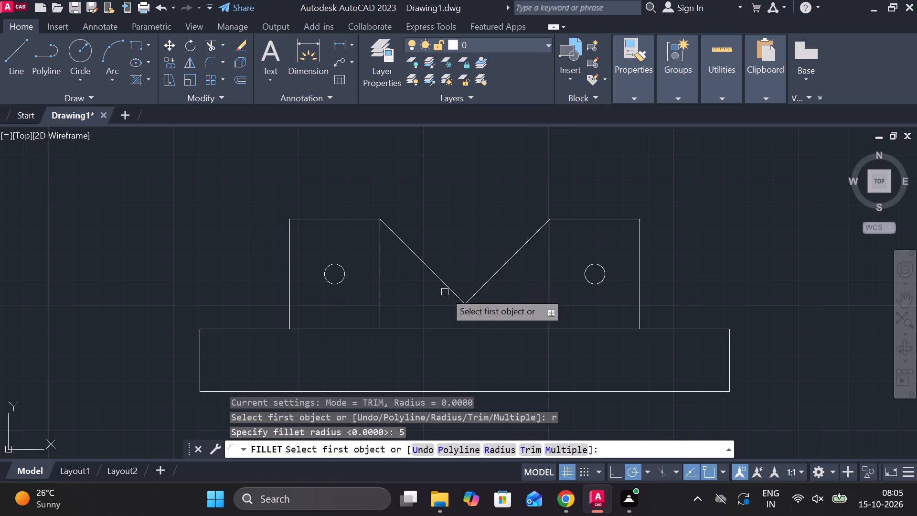
left_click(445, 285)
left_click(481, 287)
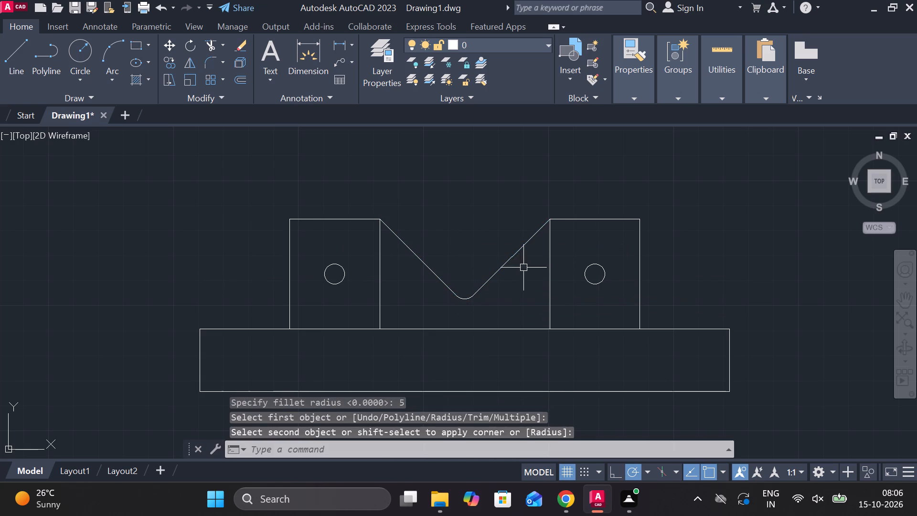
key("Escape")
Fillet the outer top corners of the left and right uprights with a radius of 8.
scroll(285, 235, "up", 2)
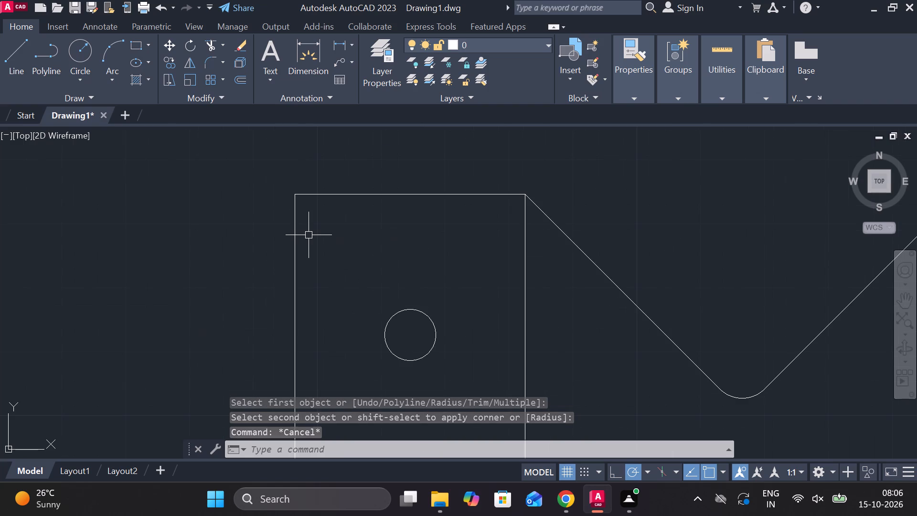
type("f r 8")
key("Return")
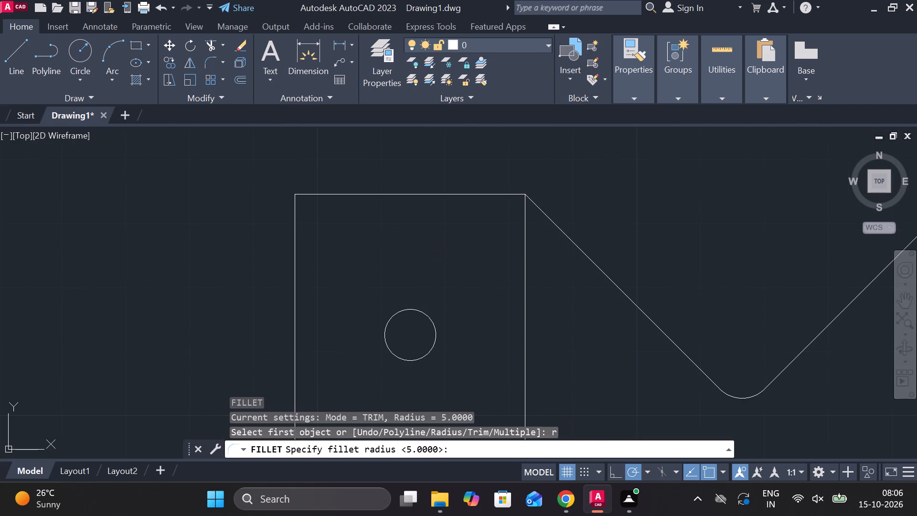
left_click(305, 193)
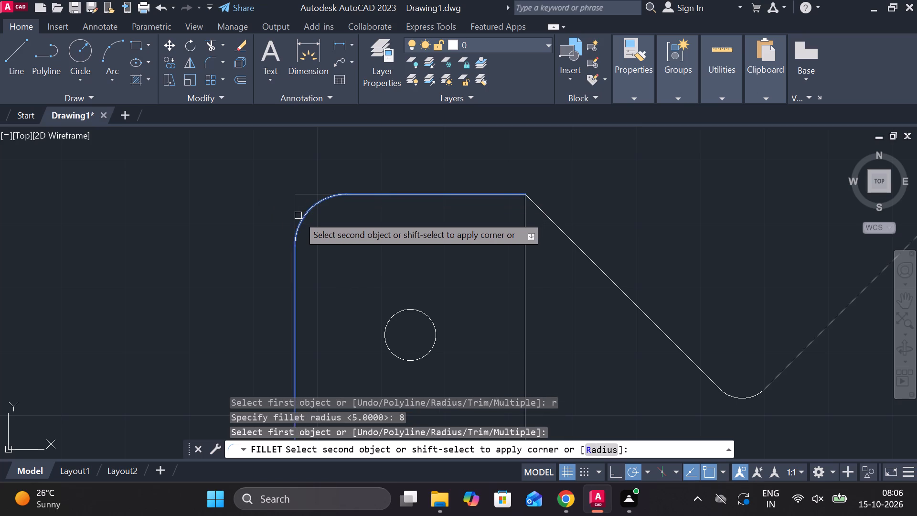
left_click(296, 218)
middle_click_drag(421, 227, 252, 249)
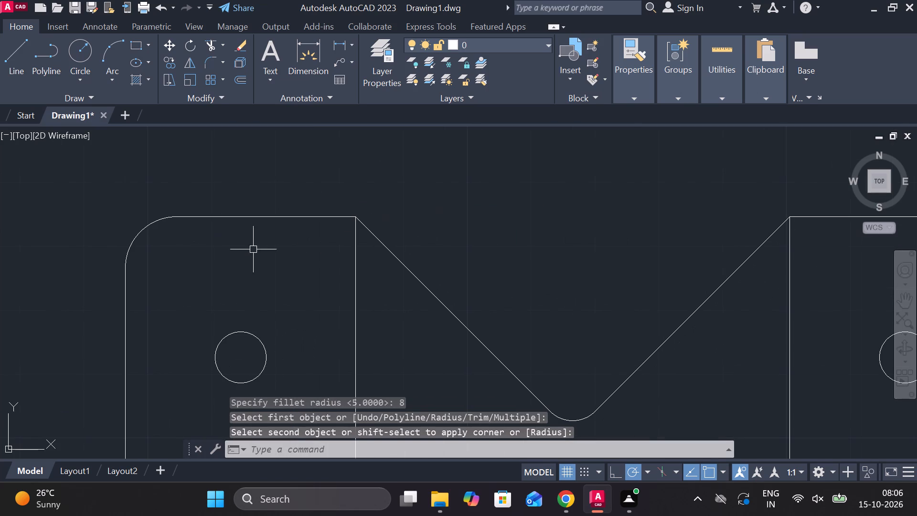
scroll(425, 243, "down", 2)
key("space")
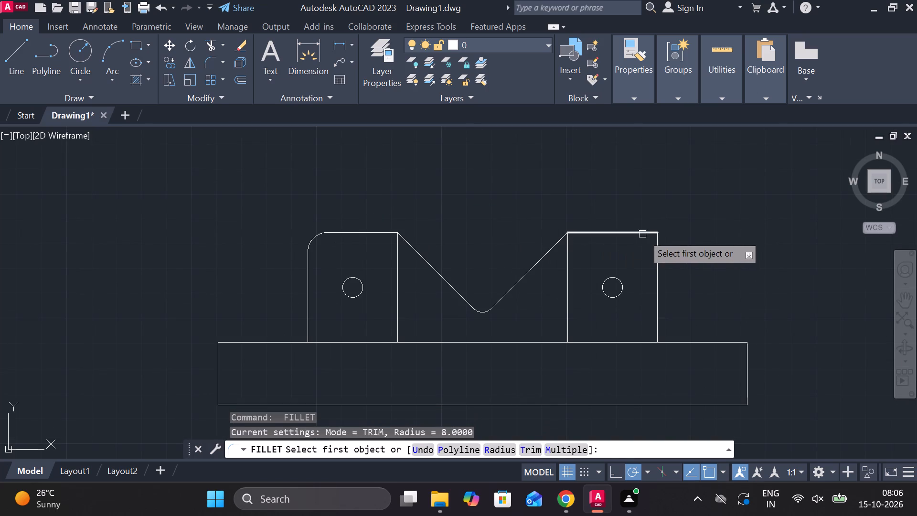
left_click(641, 232)
left_click(659, 248)
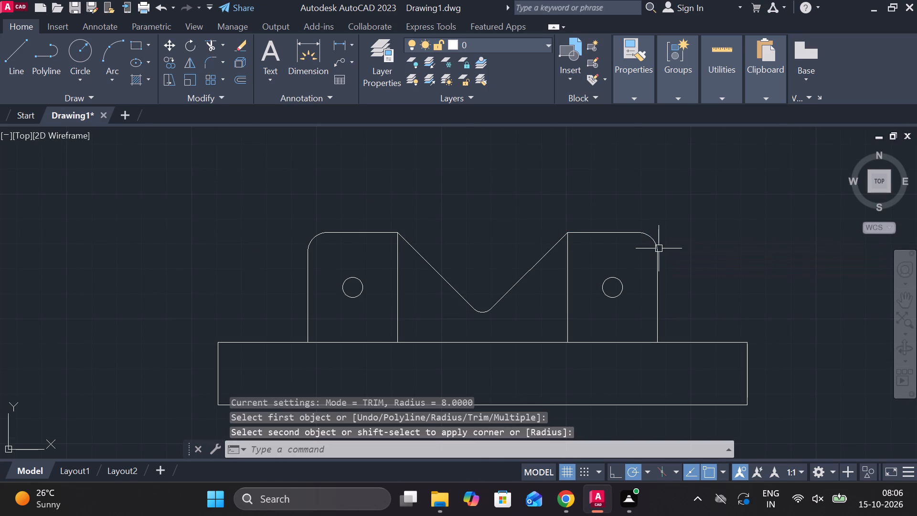
Fillet the base's two top corners with the same radius of 8.
middle_click_drag(297, 295, 320, 278)
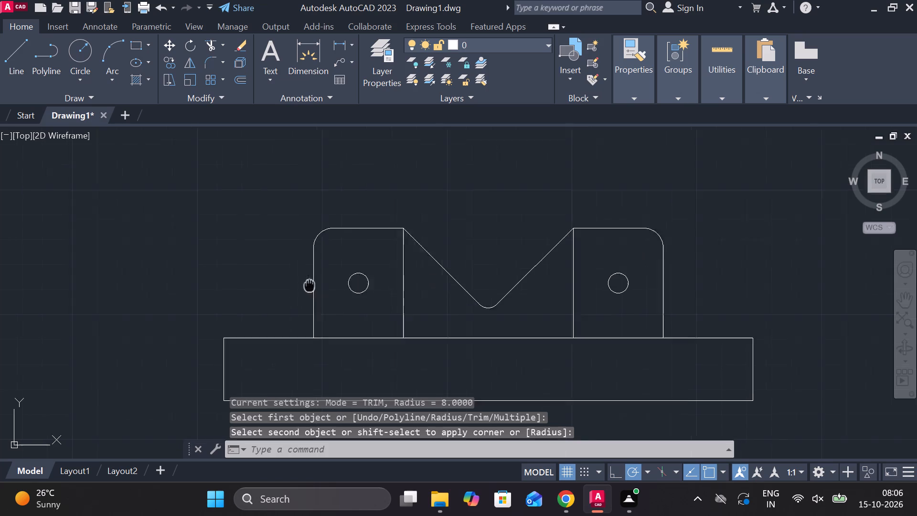
middle_click_drag(320, 278, 323, 274)
scroll(273, 301, "up", 1)
middle_click_drag(274, 306, 278, 245)
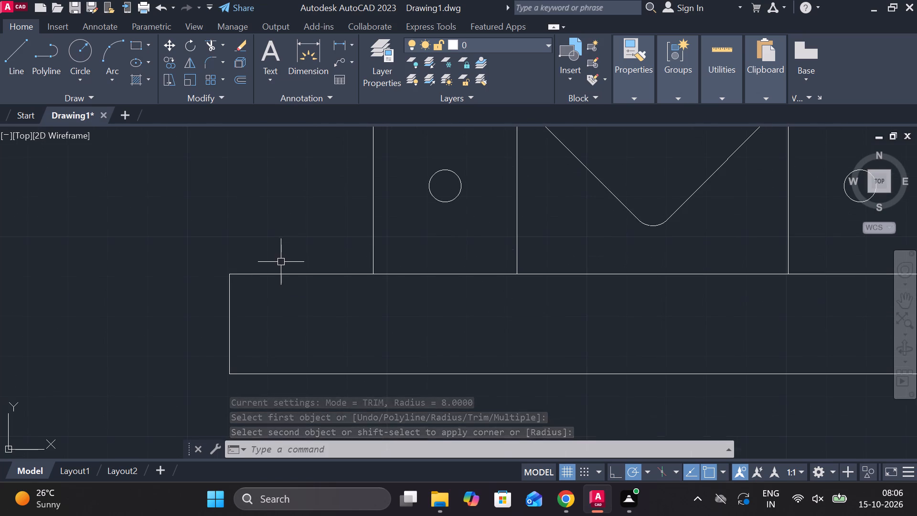
key("space")
left_click(268, 271)
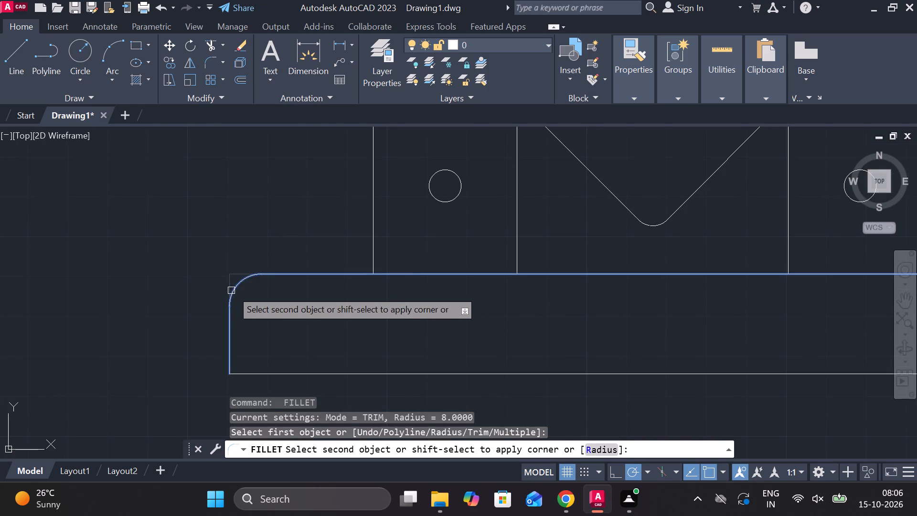
left_click(233, 288)
left_click(230, 301)
scroll(394, 301, "down", 2)
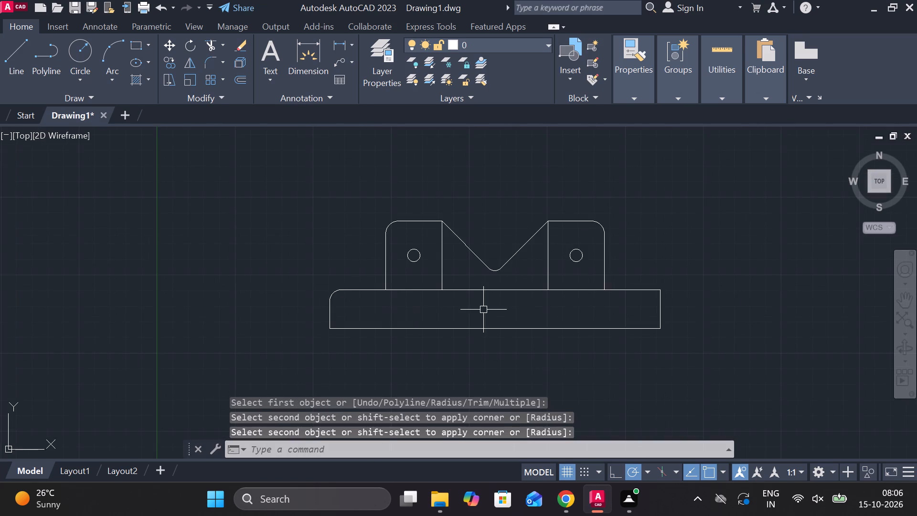
middle_click_drag(483, 309, 447, 309)
scroll(556, 289, "up", 1)
key("space")
left_click(656, 290)
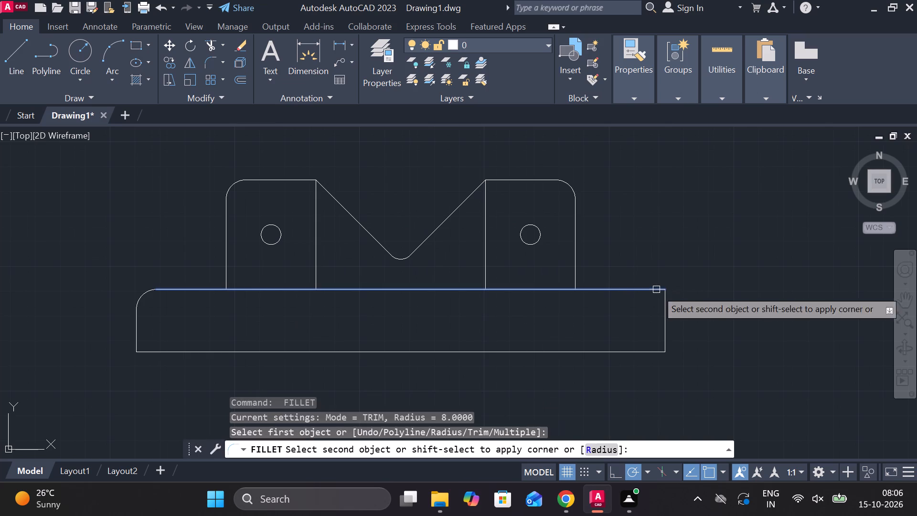
left_click(668, 312)
key("Escape")
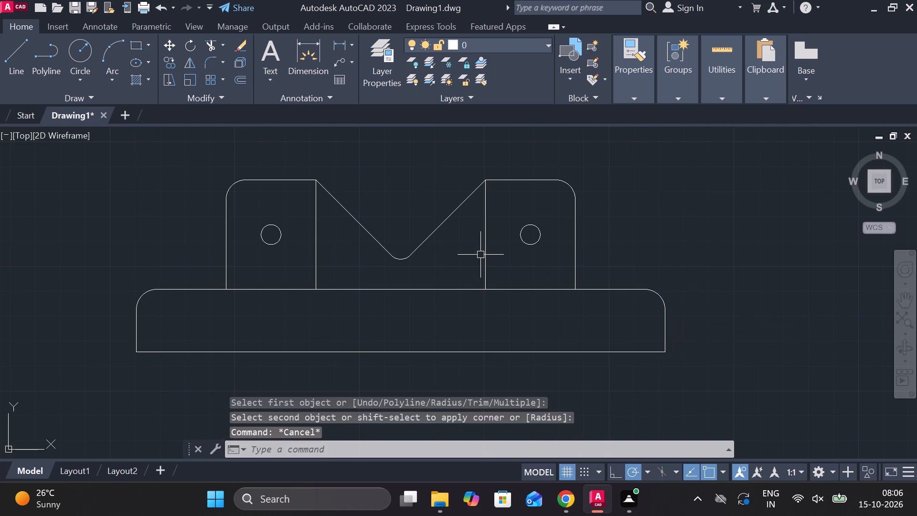
Erase the two inner vertical lines running down from the V-notch's top ends to the base.
left_click(483, 242)
left_click(318, 252)
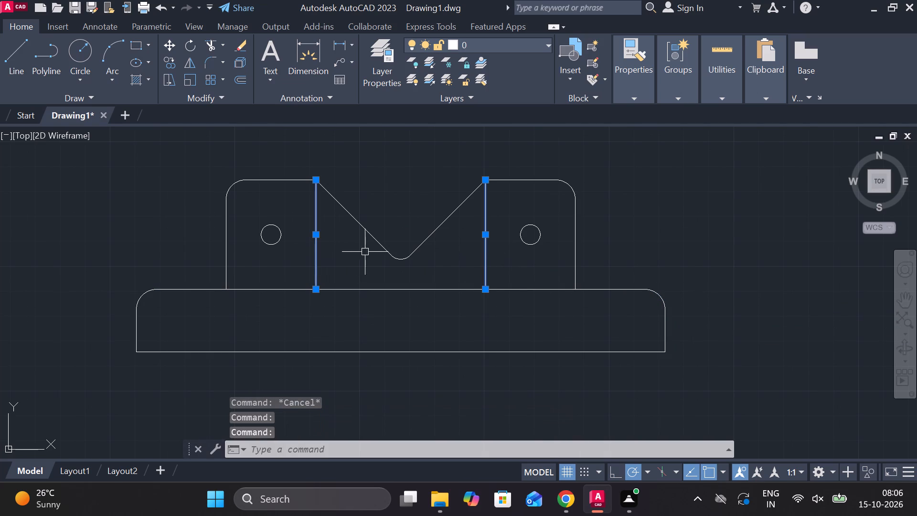
type("e")
key("space")
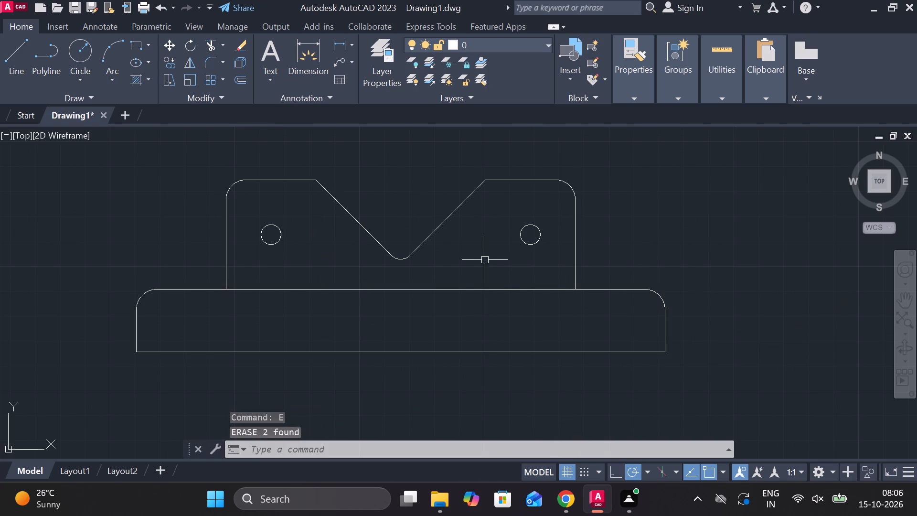
Add a linear dimension for the upper block's overall width, placed well above the block.
scroll(413, 266, "down", 1)
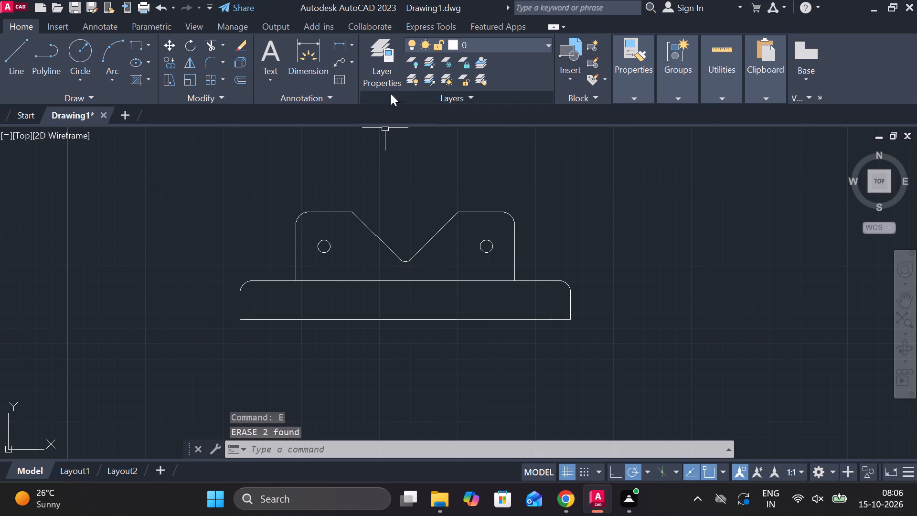
left_click(342, 45)
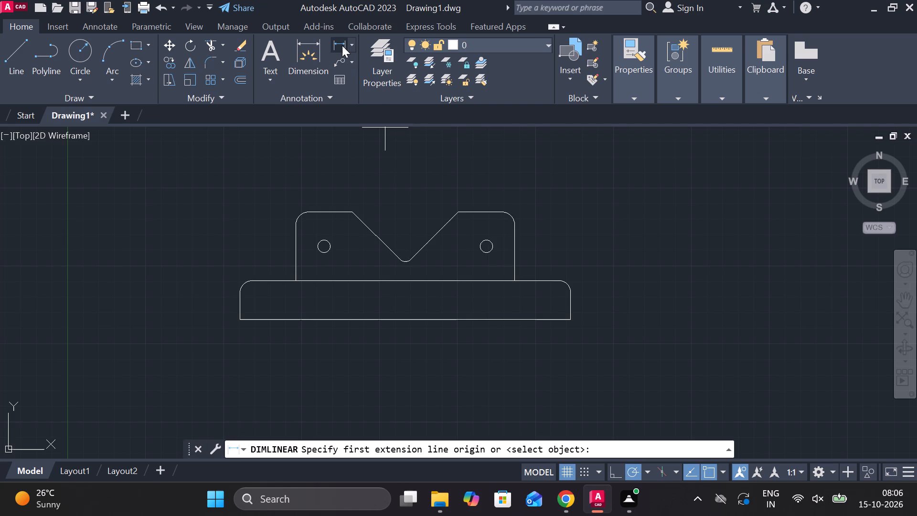
left_click(293, 240)
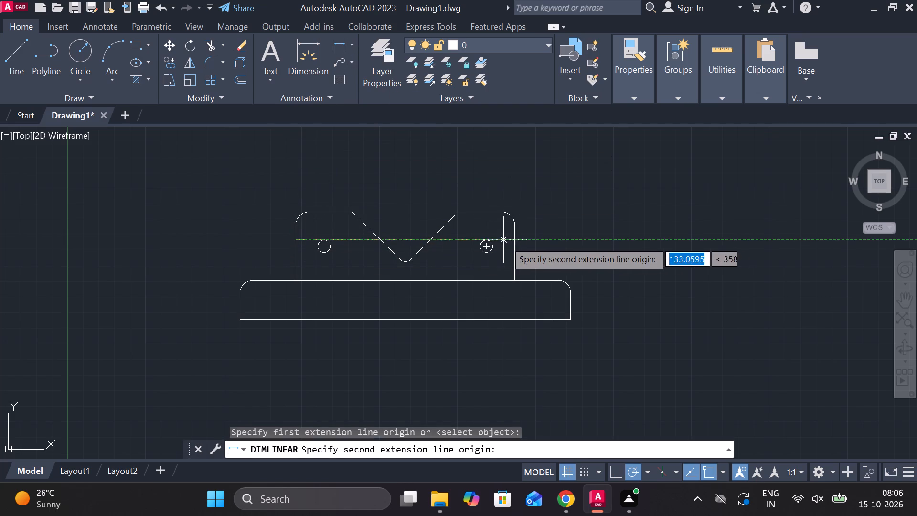
left_click(512, 239)
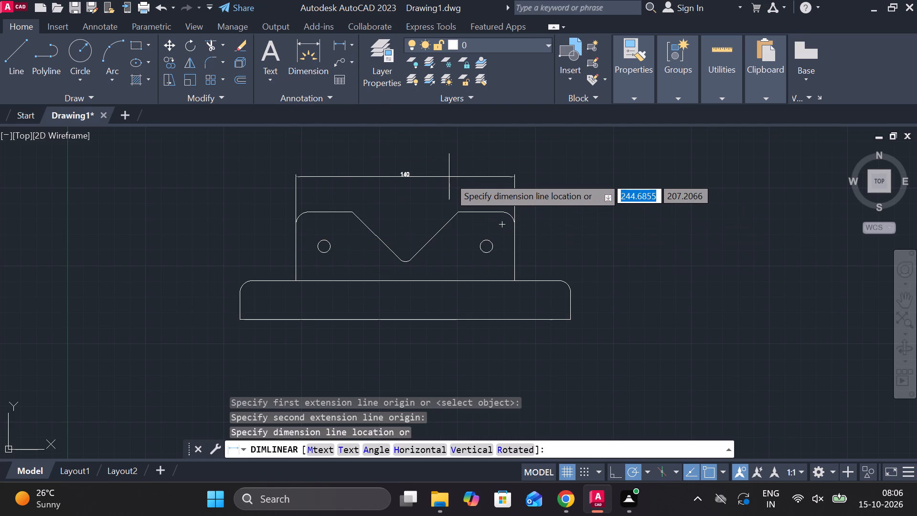
left_click(434, 155)
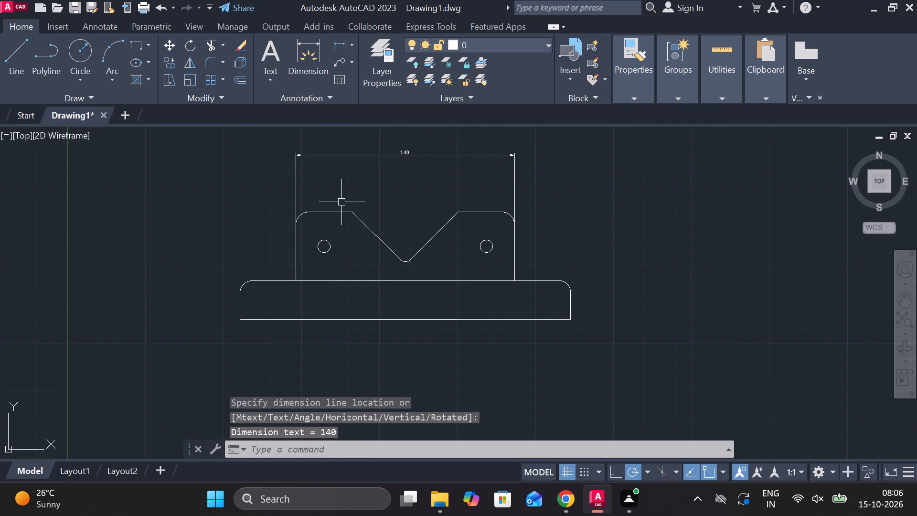
Add linear dimensions for the top widths of the left and right uprights, just above their top edges.
key("space")
left_click(295, 202)
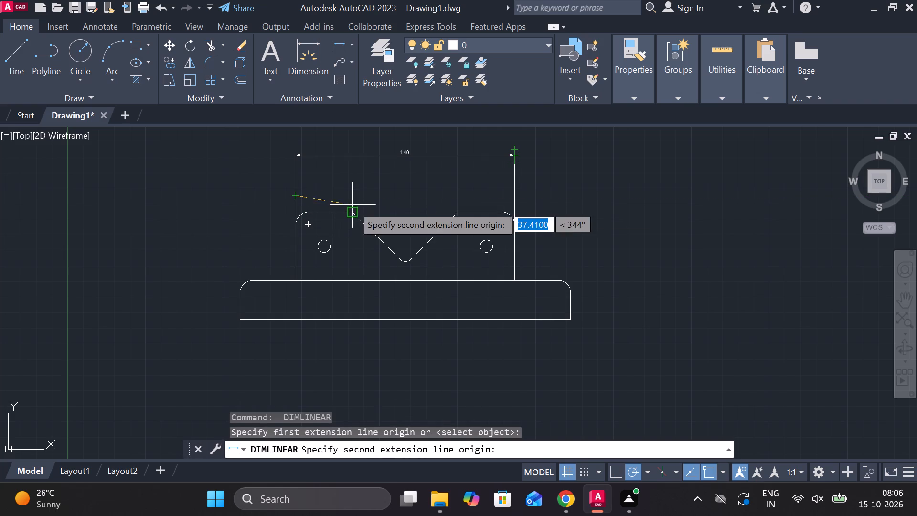
left_click(353, 209)
scroll(335, 190, "up", 2)
left_click(335, 206)
middle_click_drag(662, 228, 610, 208)
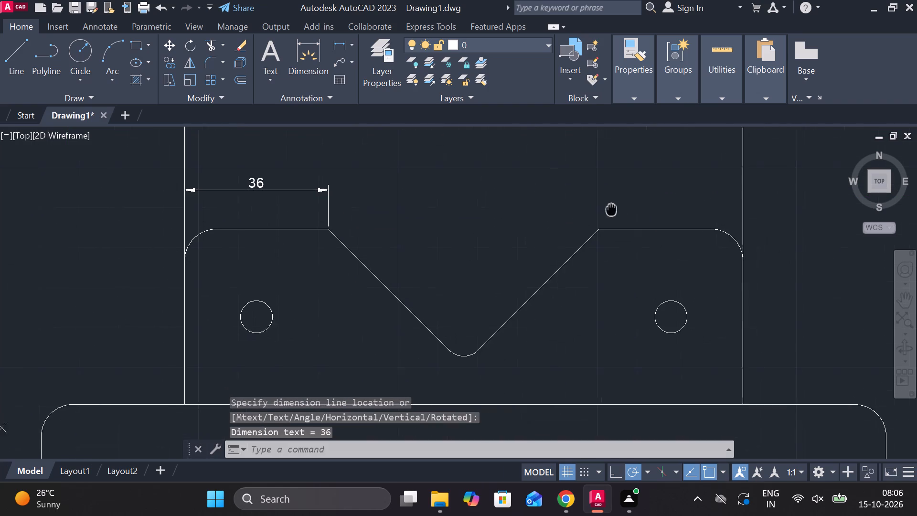
key("space")
left_click(589, 229)
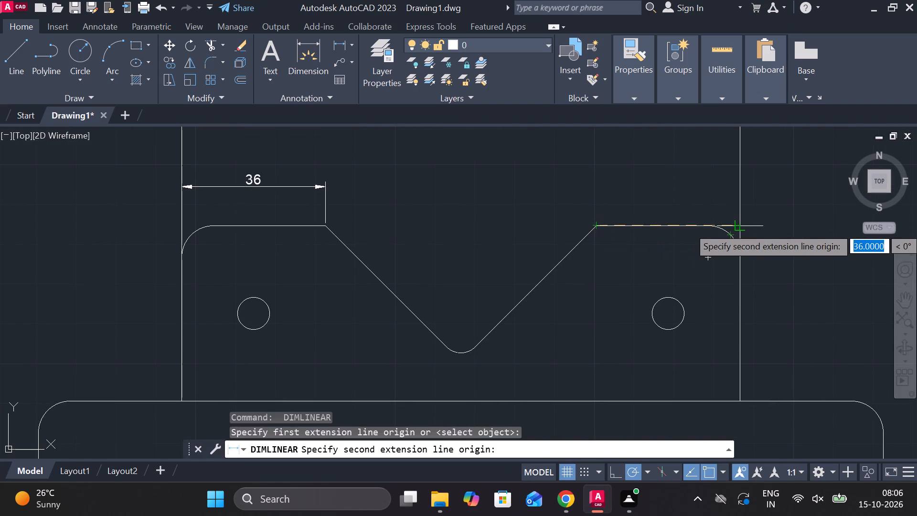
left_click(742, 227)
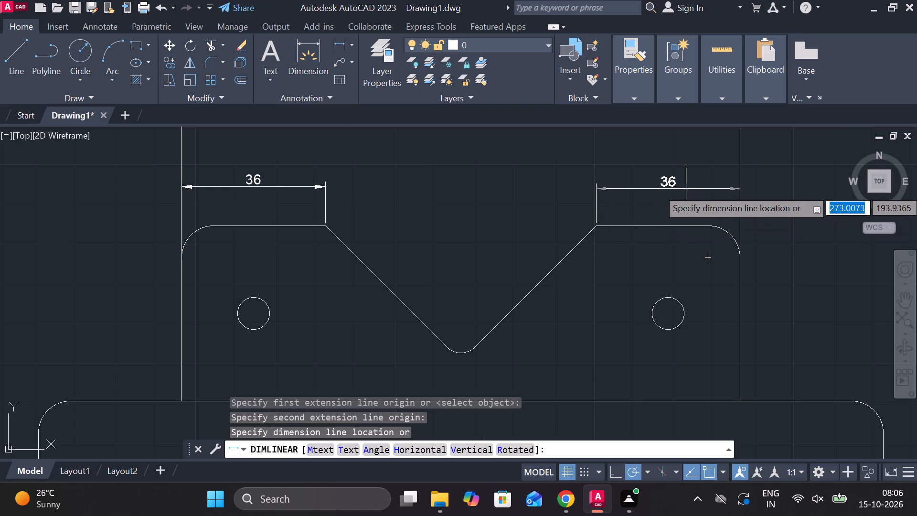
left_click(682, 184)
scroll(520, 244, "down", 1)
scroll(653, 208, "down", 1)
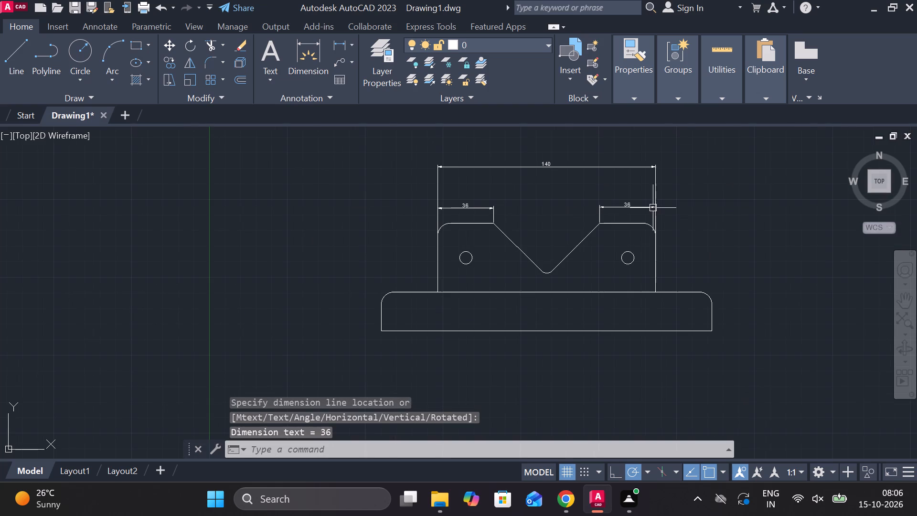
key("Escape")
Modify the ISO-25 dimension style to ISO standard text alignment, arrow size 4 and text height 6, and set it current.
type("d")
key("space")
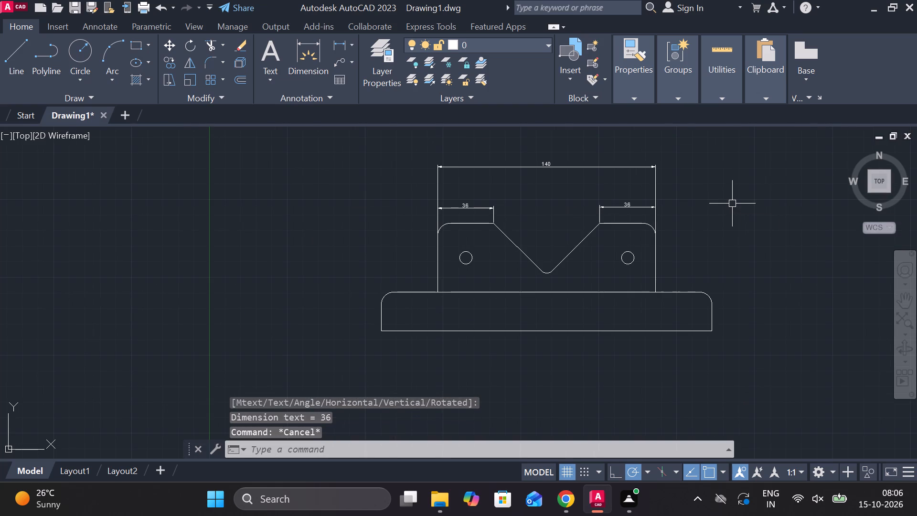
left_click(630, 210)
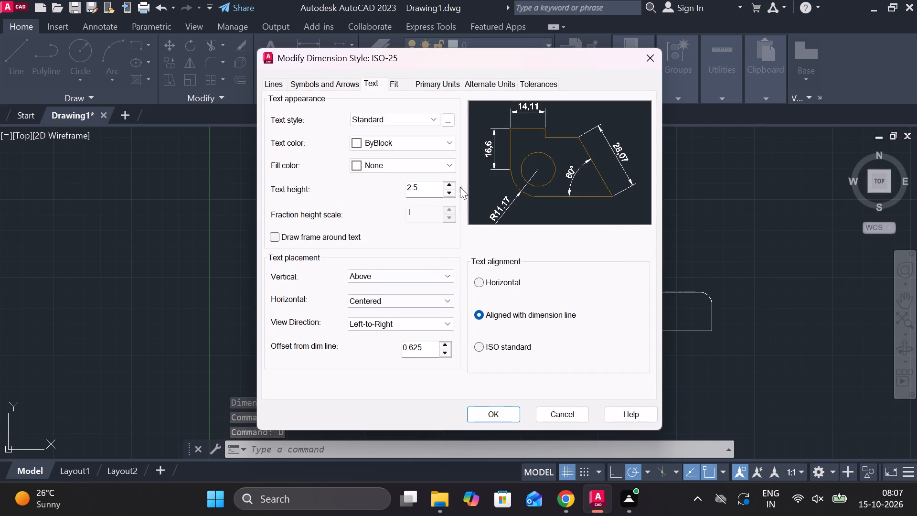
left_click(485, 345)
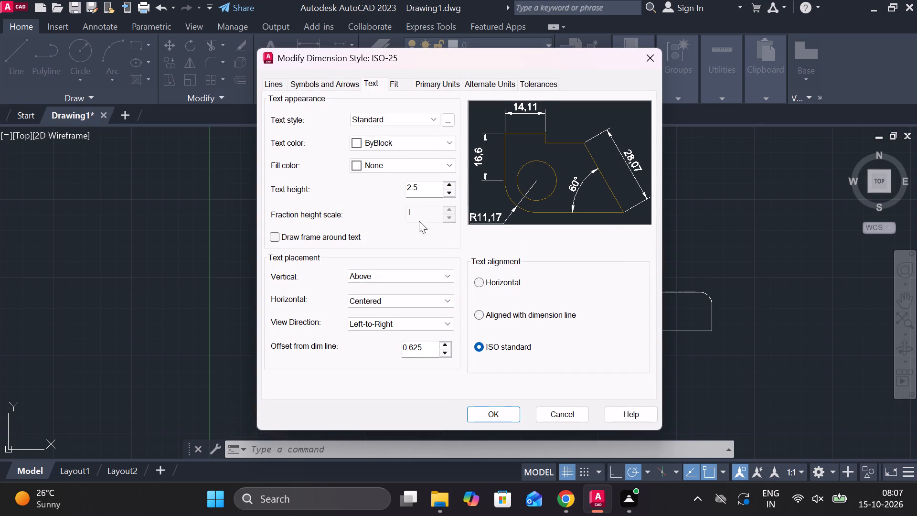
left_click(330, 83)
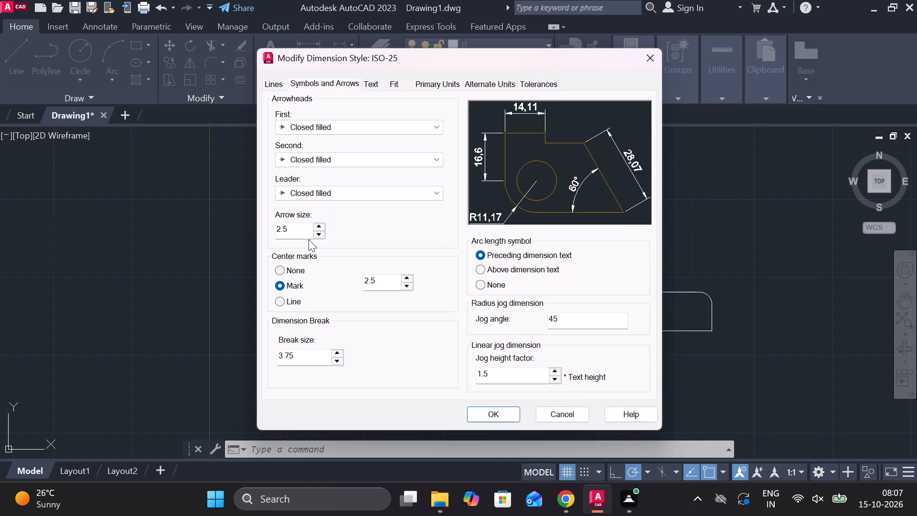
left_click_drag(303, 235, 254, 230)
key("4")
left_click(375, 87)
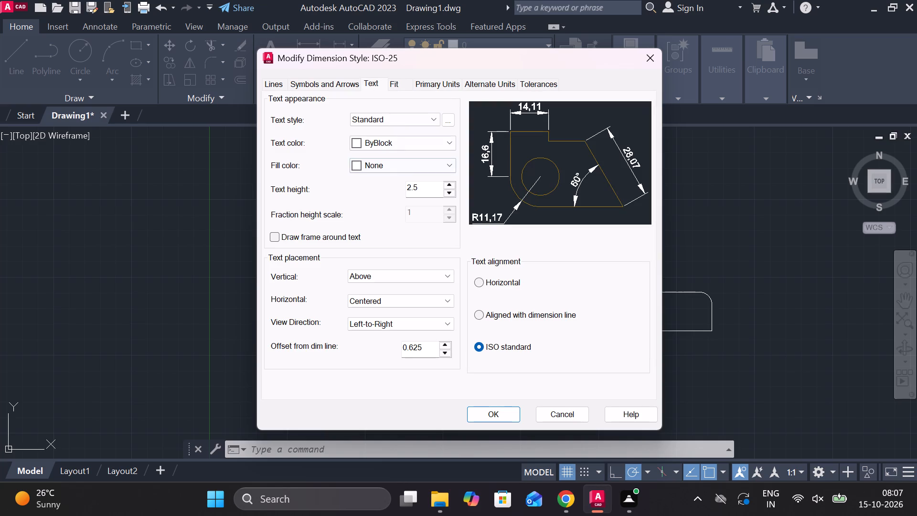
left_click_drag(417, 186, 398, 187)
key("6")
left_click(389, 86)
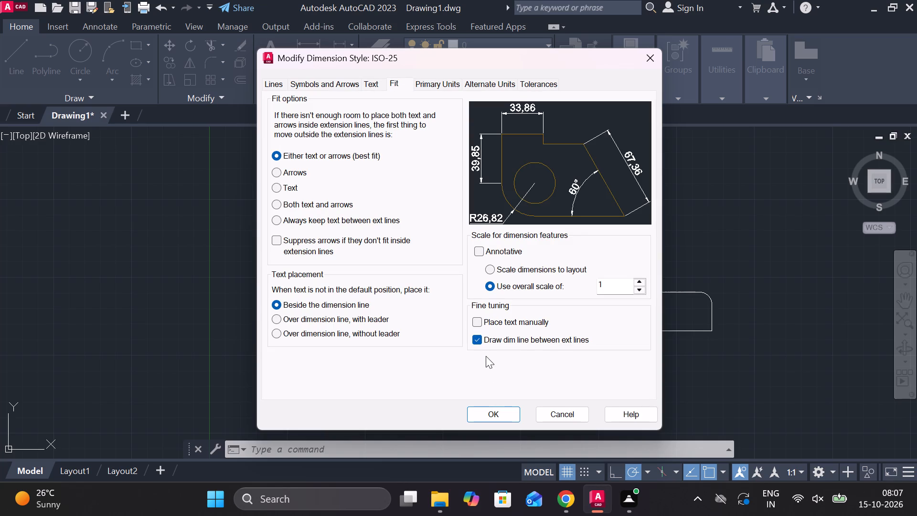
left_click(494, 414)
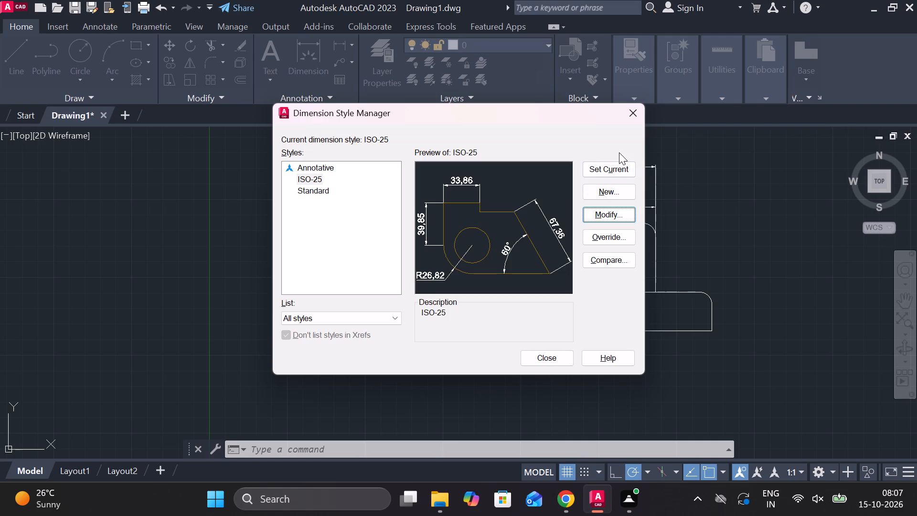
left_click(605, 173)
left_click(546, 354)
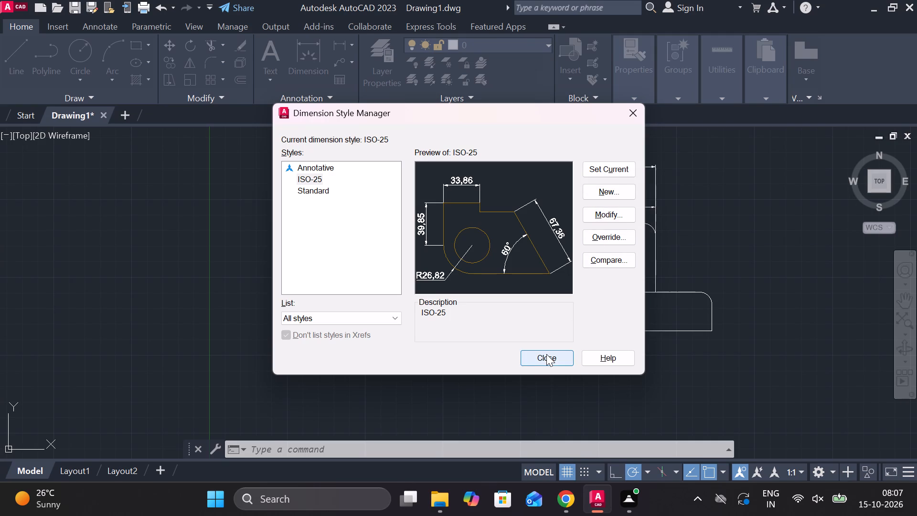
Add a linear dimension for the base's overall width, placed below its bottom edge.
scroll(597, 326, "down", 1)
middle_click_drag(597, 326, 502, 312)
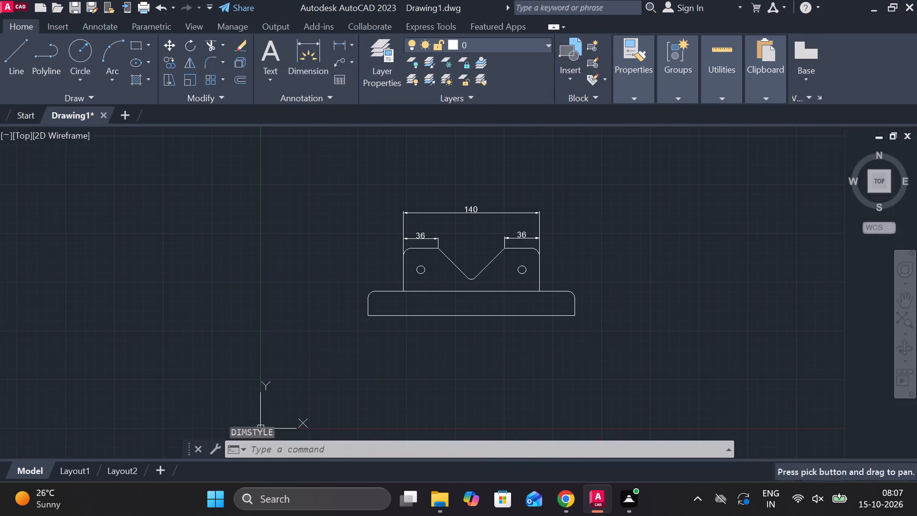
middle_click_drag(460, 326, 450, 301)
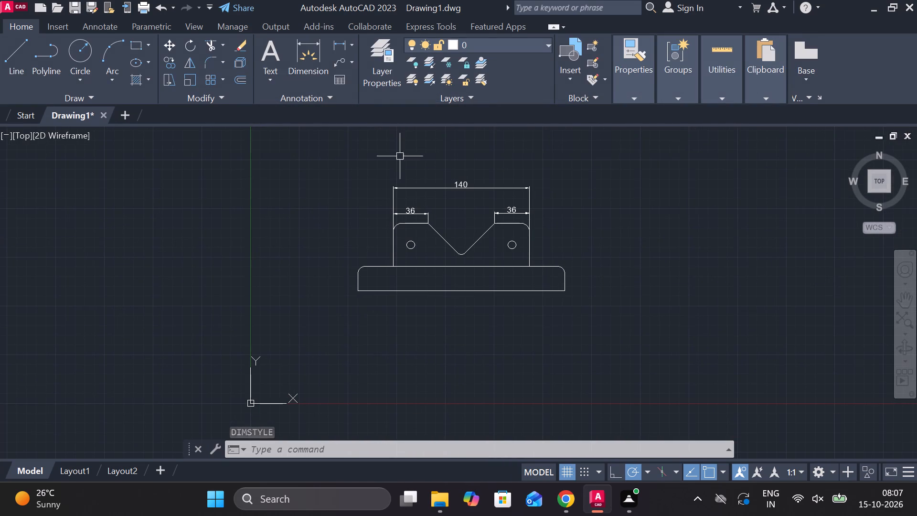
left_click(336, 45)
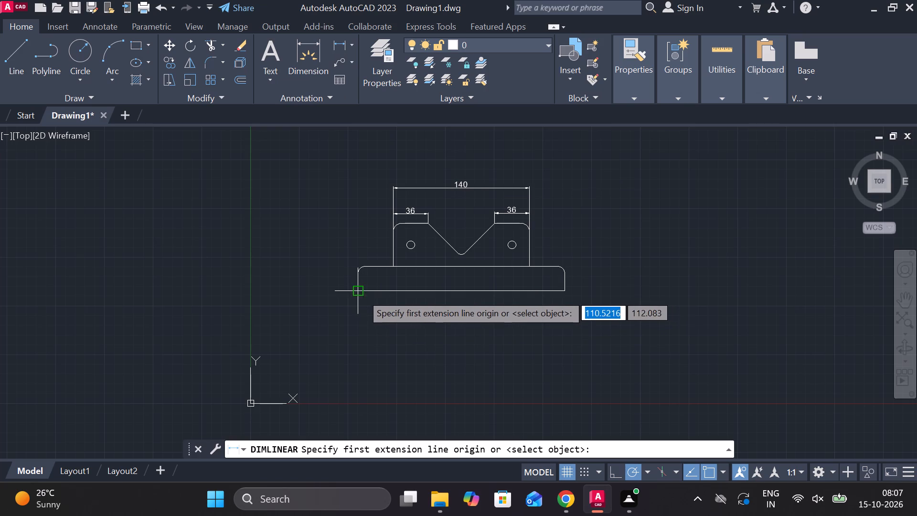
left_click(362, 294)
left_click(572, 294)
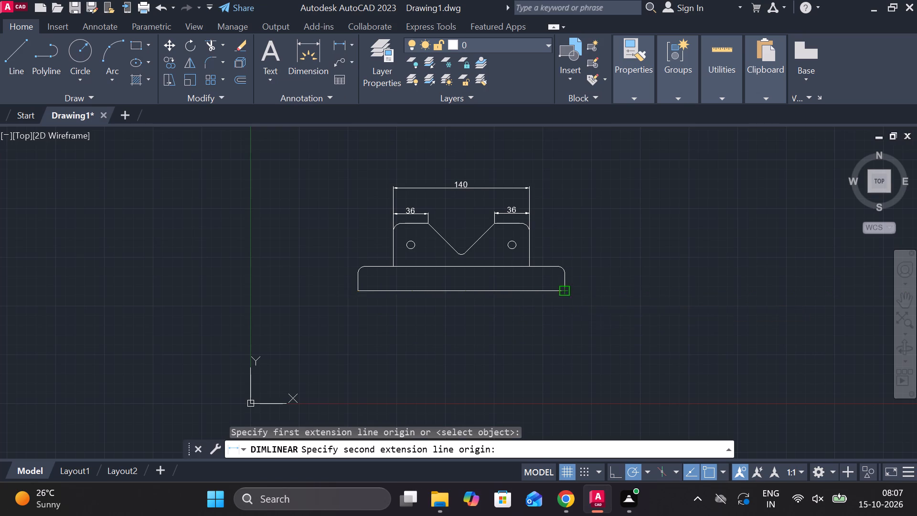
left_click(497, 307)
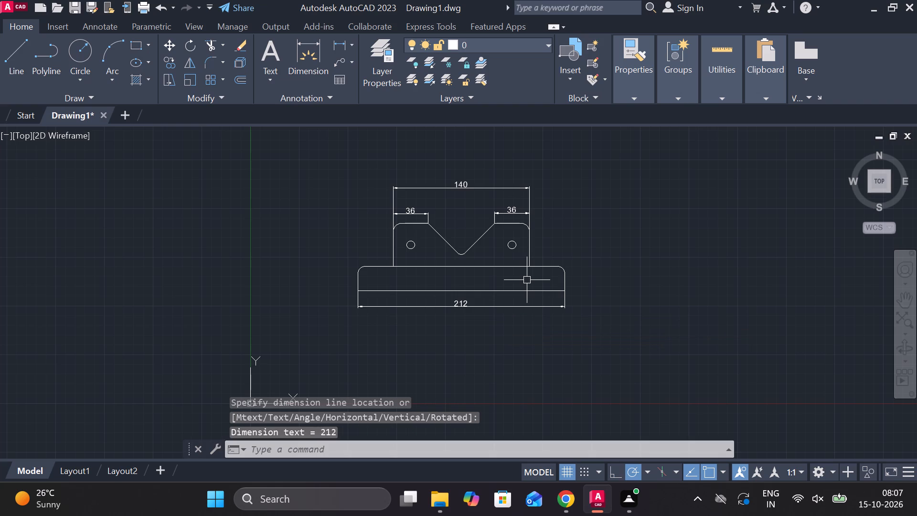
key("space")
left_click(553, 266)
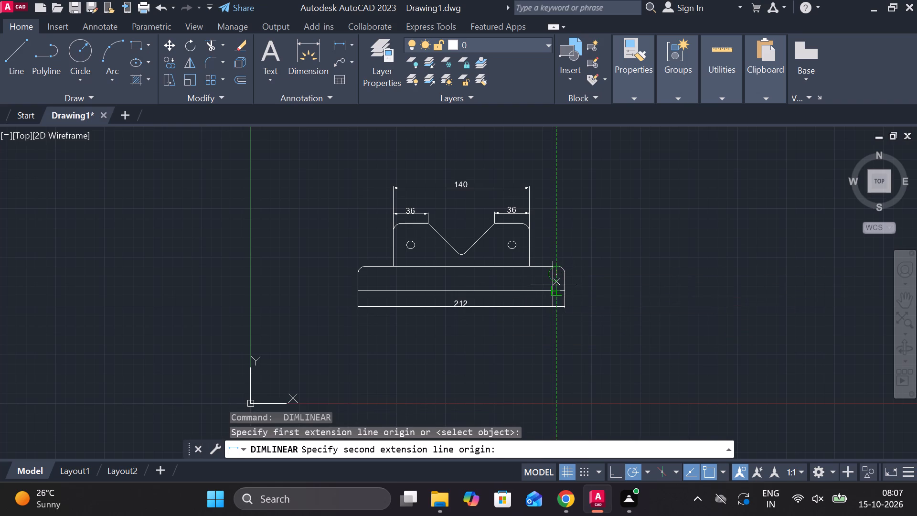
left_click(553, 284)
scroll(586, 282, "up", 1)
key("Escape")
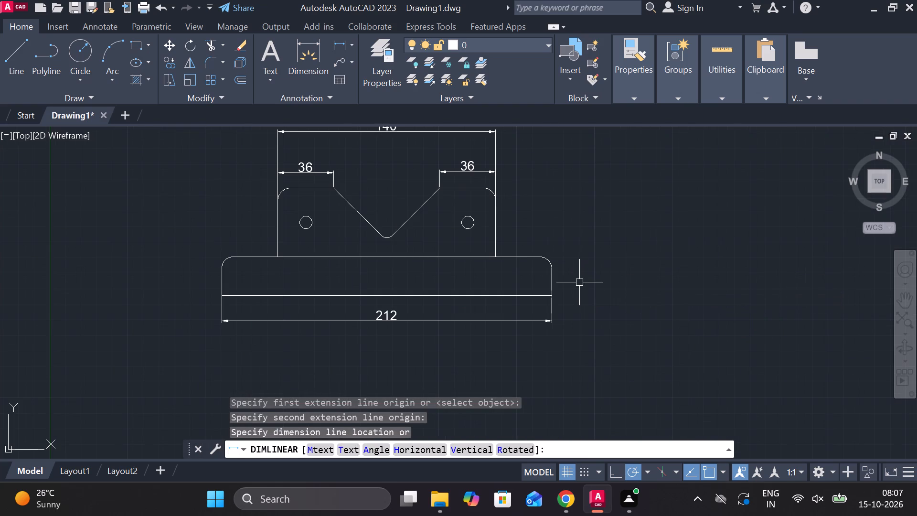
Add a vertical linear dimension for the base's height, placed beyond its right end.
key("space")
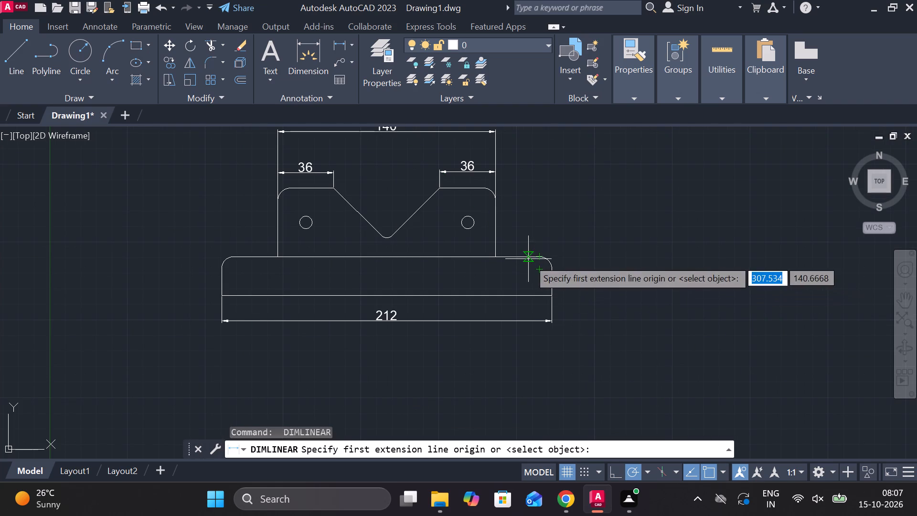
left_click(528, 259)
left_click(531, 291)
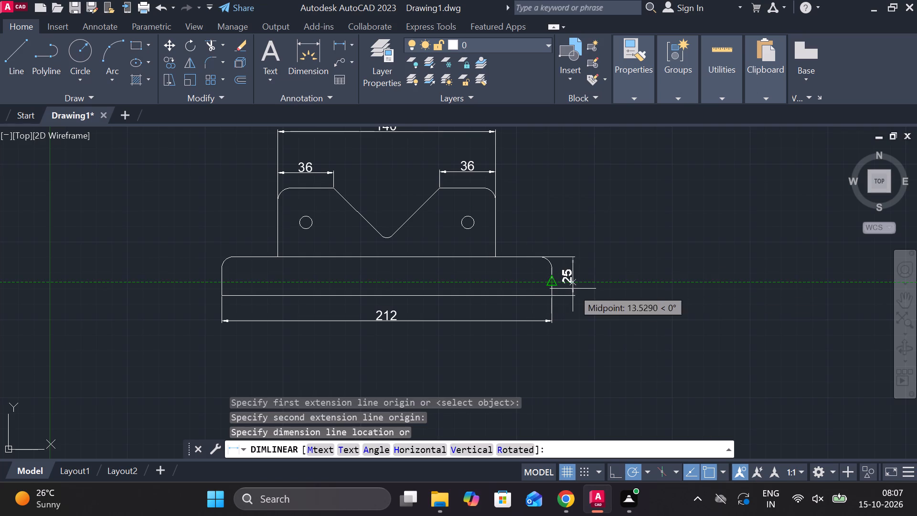
left_click(579, 289)
Add a vertical linear dimension from the left hole's centre to the base's bottom edge, placed beyond the base's left end.
scroll(491, 312, "up", 1)
middle_click(494, 312)
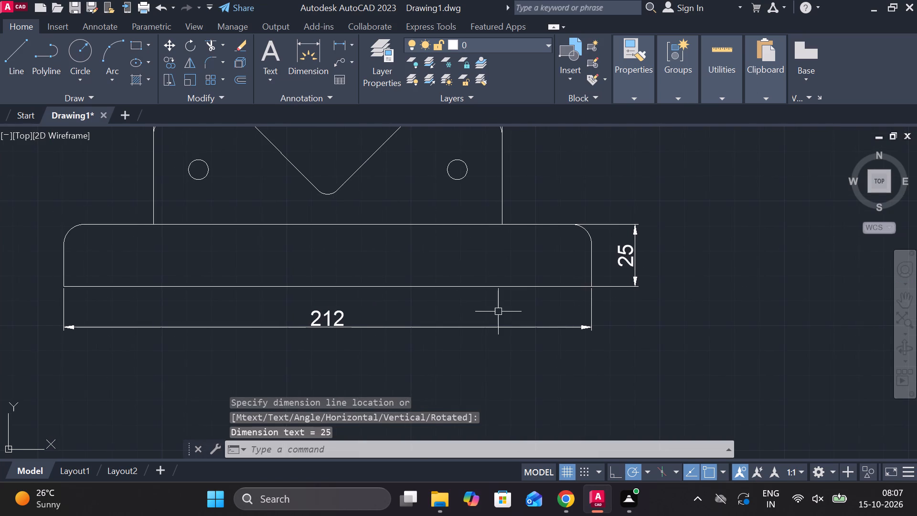
middle_click_drag(482, 282, 557, 308)
middle_click_drag(254, 293, 352, 299)
key("space")
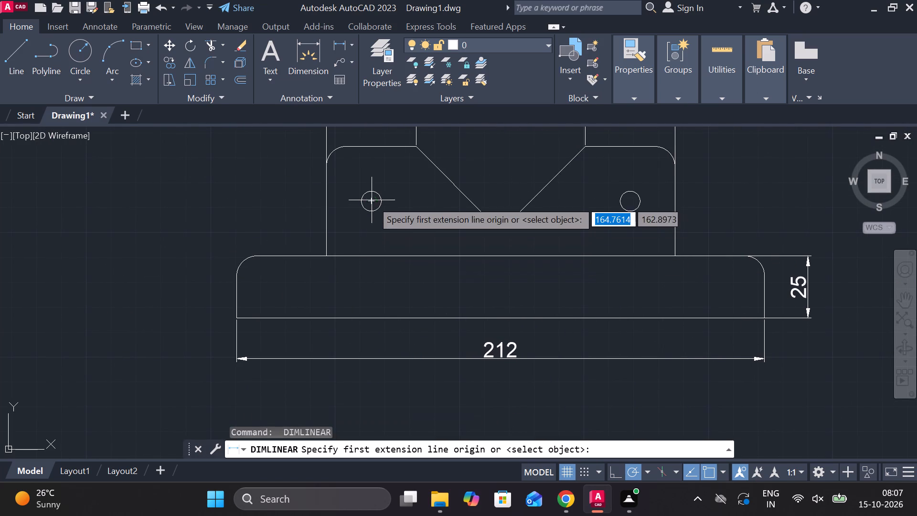
left_click(372, 197)
left_click(373, 316)
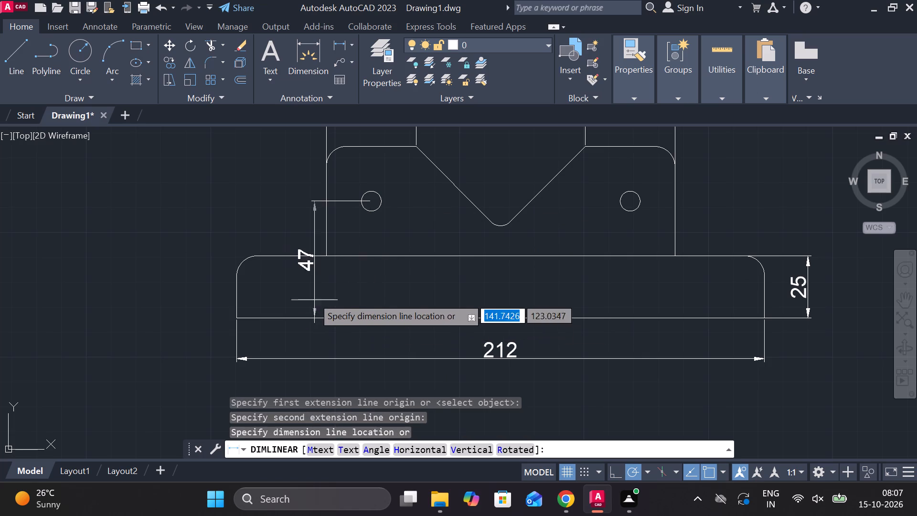
middle_click_drag(287, 295, 389, 314)
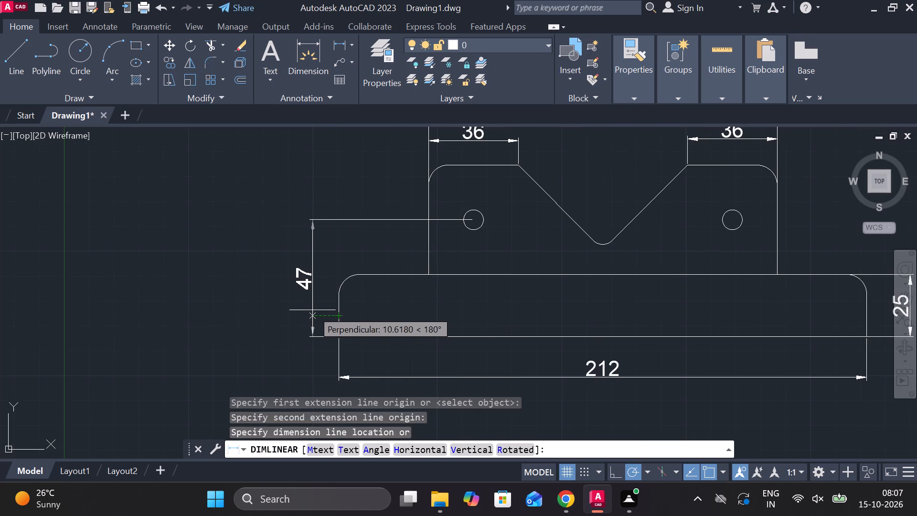
left_click(312, 310)
Add a vertical linear dimension for the part's overall height, from the left upright's top to the base's bottom, outside the hole-height dimension.
key("space")
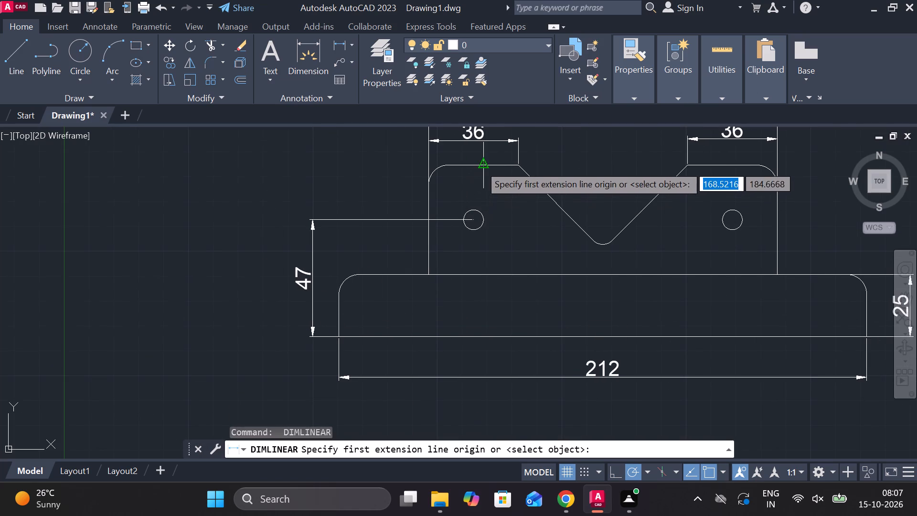
left_click(480, 165)
left_click(481, 337)
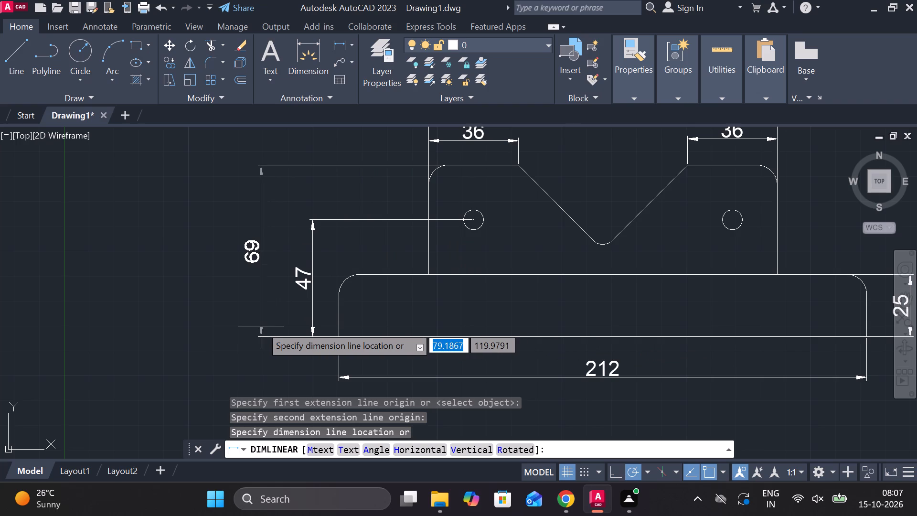
left_click(261, 326)
scroll(425, 327, "down", 1)
middle_click_drag(425, 327, 402, 325)
middle_click_drag(403, 325, 379, 338)
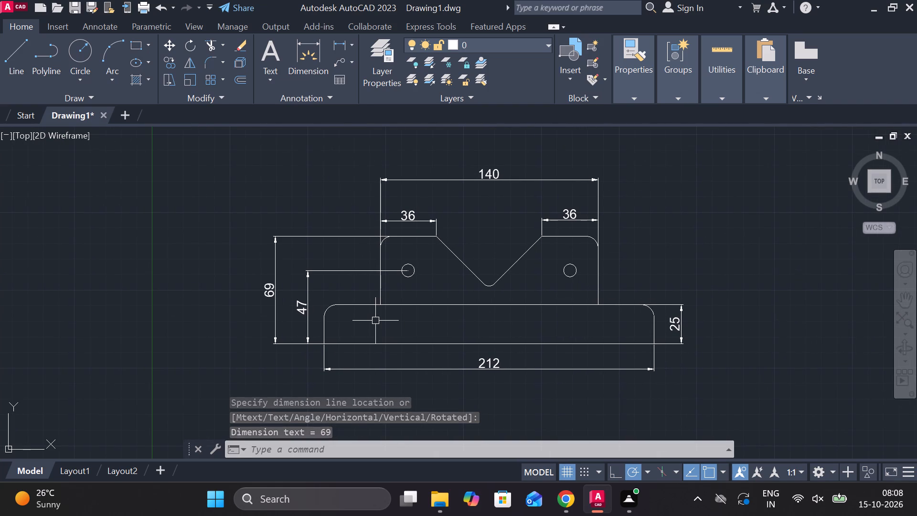
Add an angular dimension between the two sloping sides of the V-notch, with its arc across the notch opening.
left_click(354, 43)
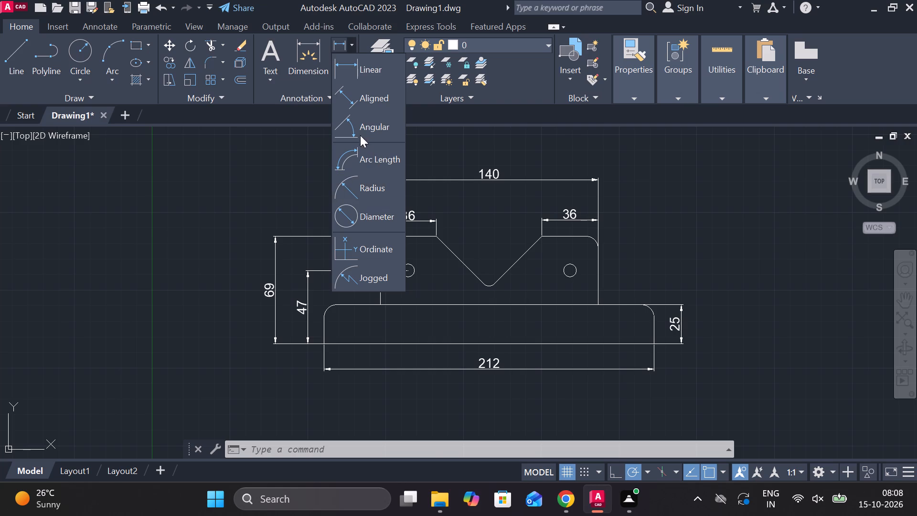
left_click(358, 131)
left_click(458, 262)
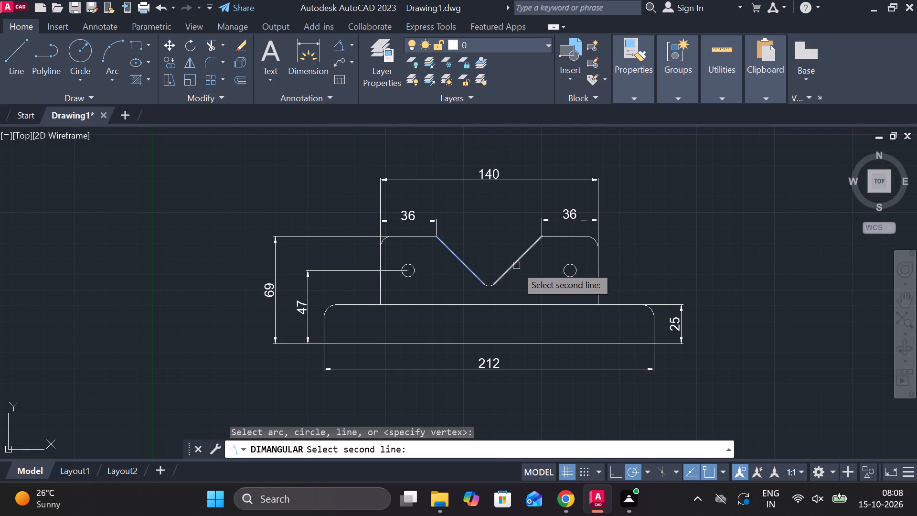
left_click(516, 266)
left_click(490, 238)
middle_click_drag(502, 242, 498, 242)
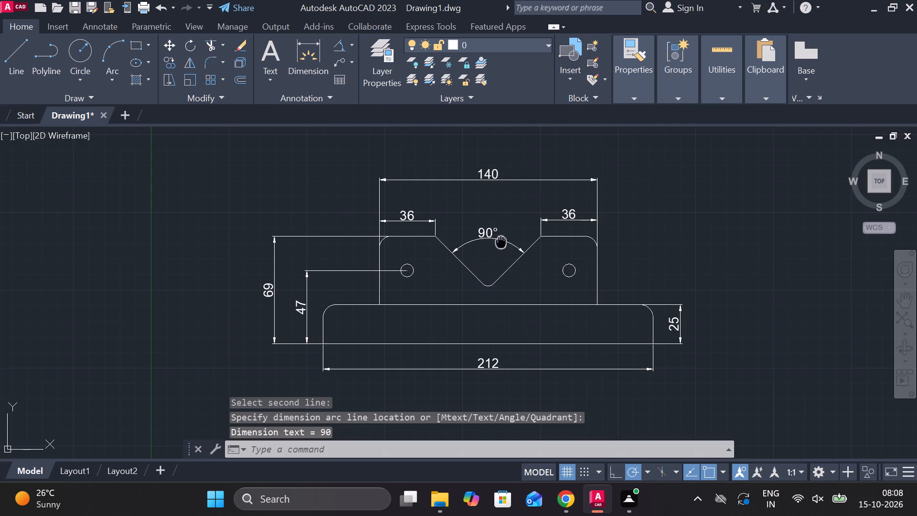
middle_click_drag(498, 242, 432, 238)
Add a diameter dimension to the right hole, with its text placed outside the right upright.
left_click(355, 49)
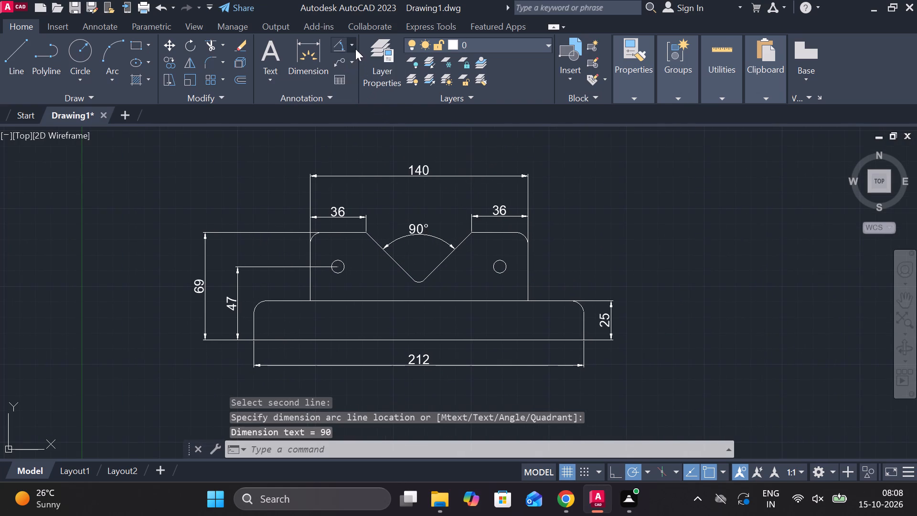
left_click(372, 221)
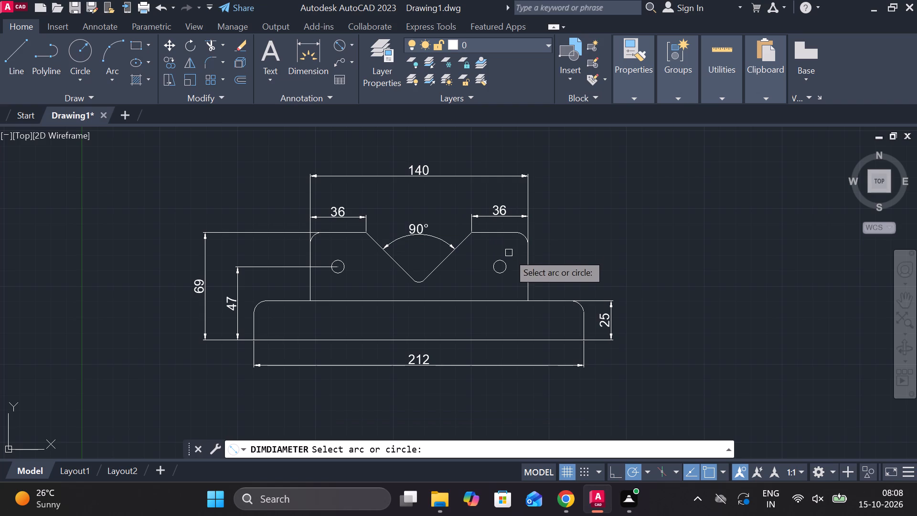
left_click(508, 259)
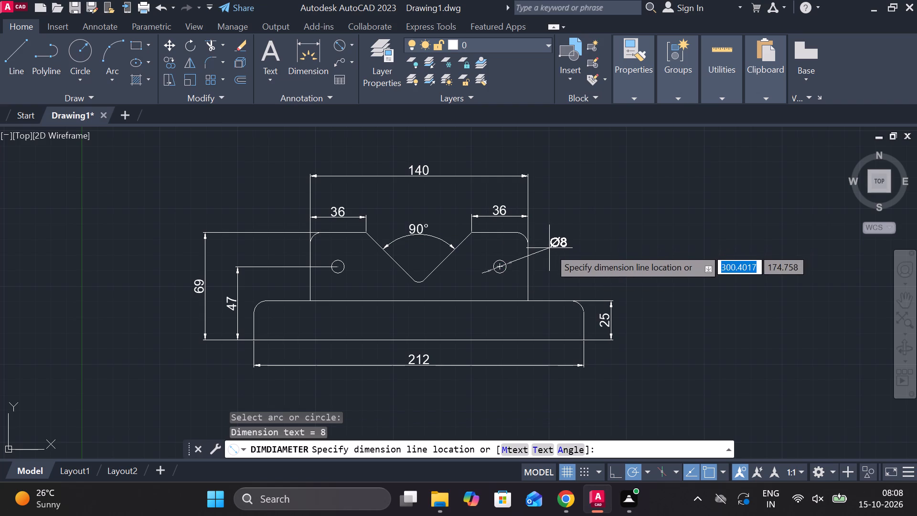
left_click(549, 248)
scroll(594, 284, "down", 1)
middle_click_drag(543, 364, 539, 326)
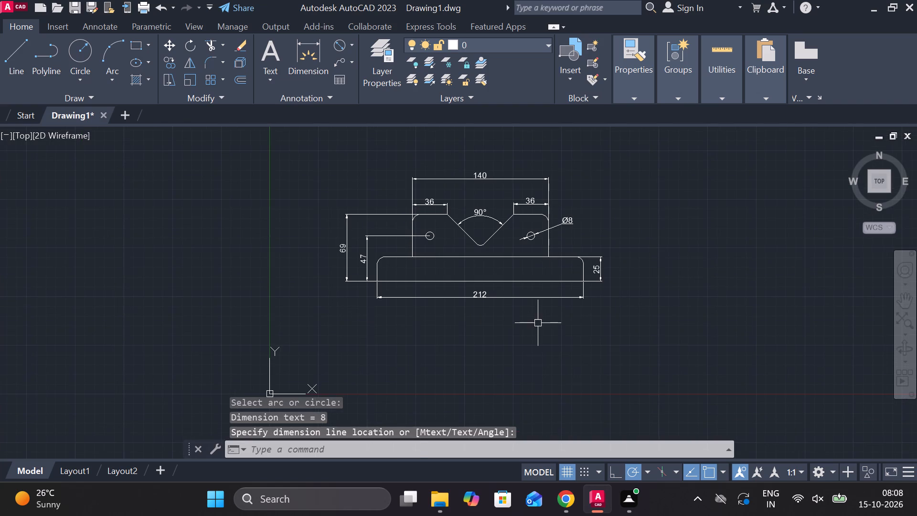
middle_click_drag(520, 312, 516, 307)
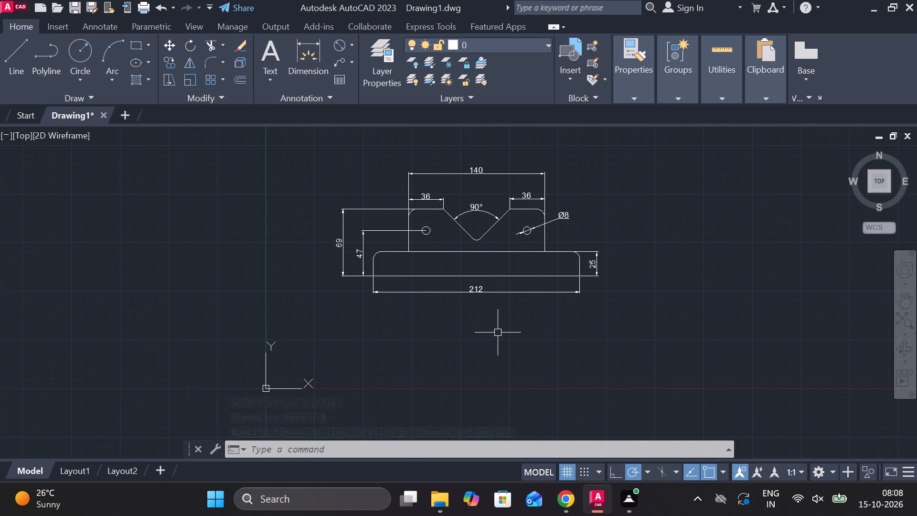
Draw a 212 by 63 rectangle with lines below the dimensioned view, aligned with the base's left and right ends.
key("l")
key("Return")
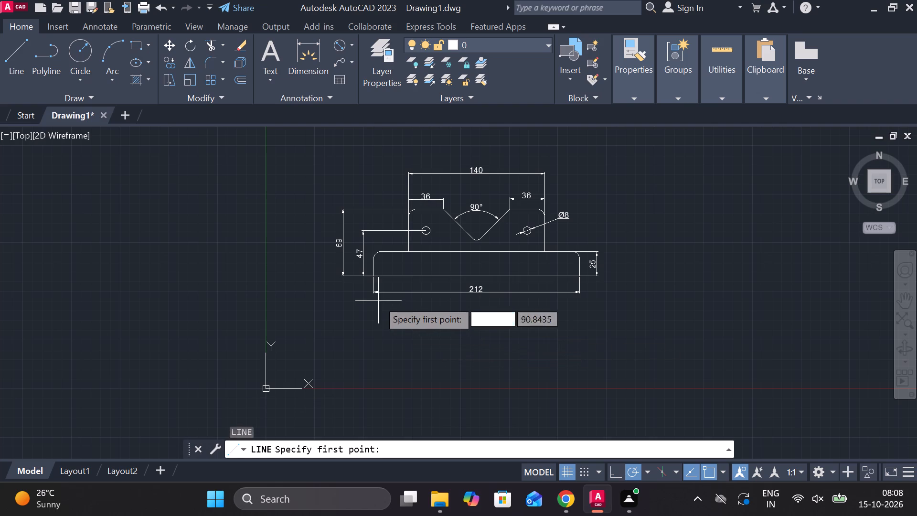
left_click(373, 336)
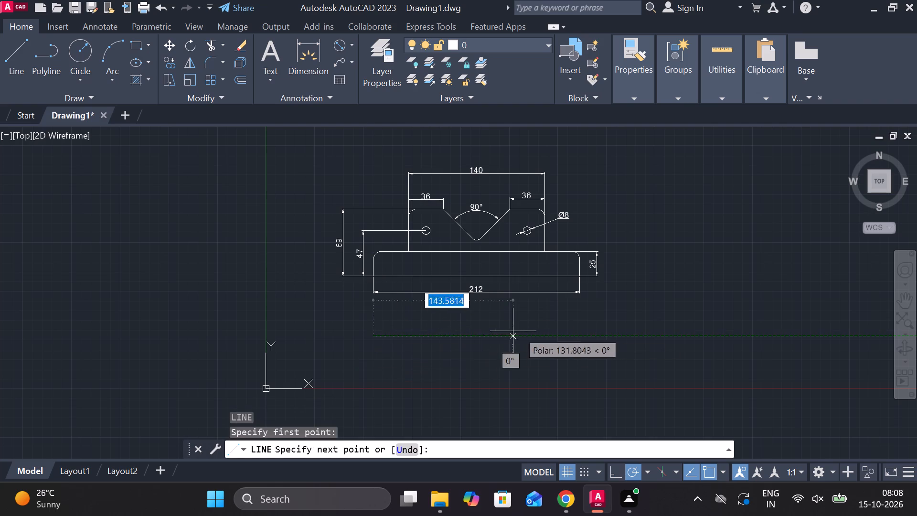
left_click(588, 332)
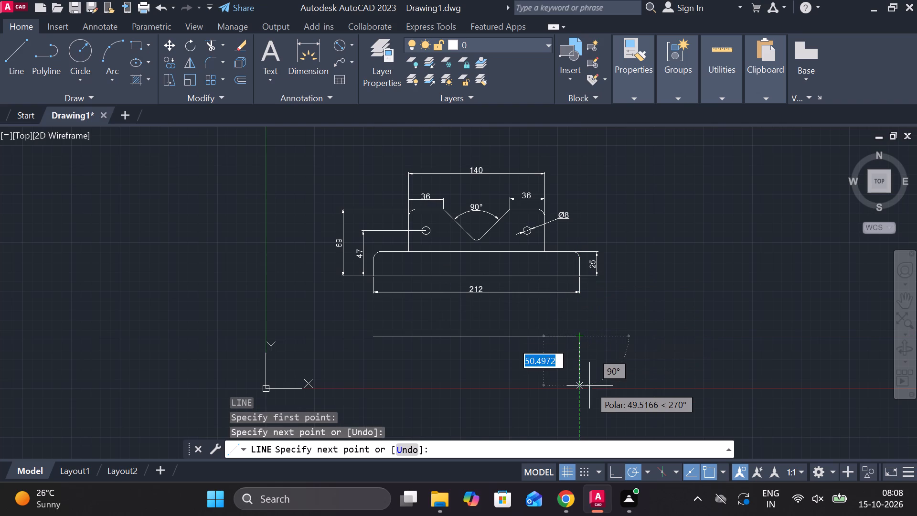
middle_click_drag(589, 386, 587, 367)
middle_click_drag(591, 364, 587, 344)
middle_click(587, 344)
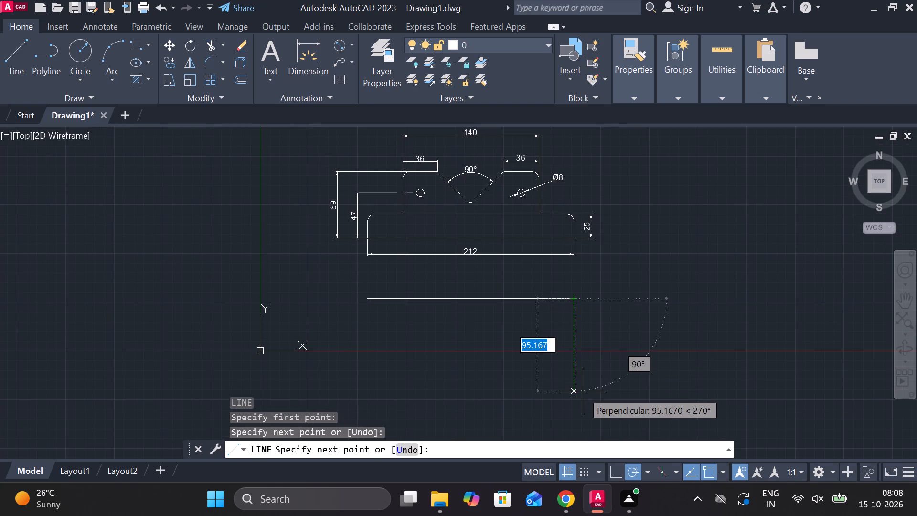
type("63")
key("space")
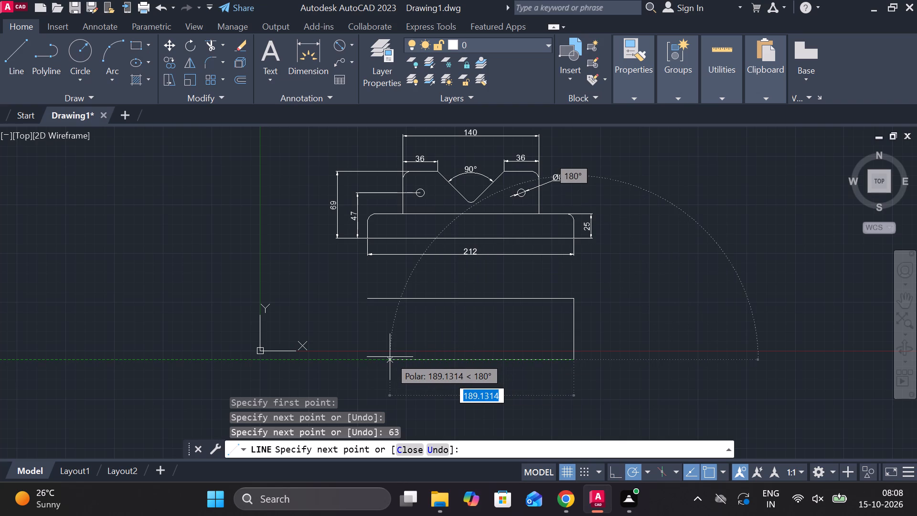
type("212")
key("space")
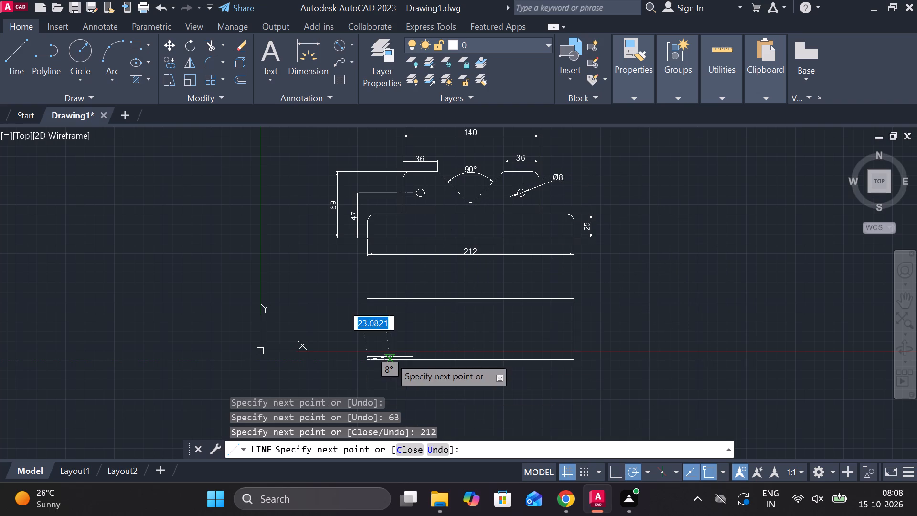
left_click(365, 300)
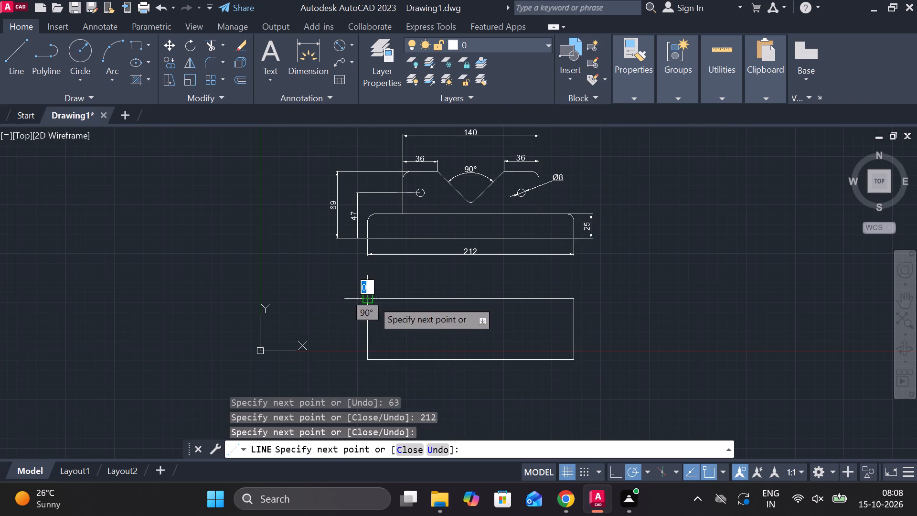
key("Escape")
middle_click_drag(458, 327, 466, 327)
middle_click_drag(464, 327, 475, 328)
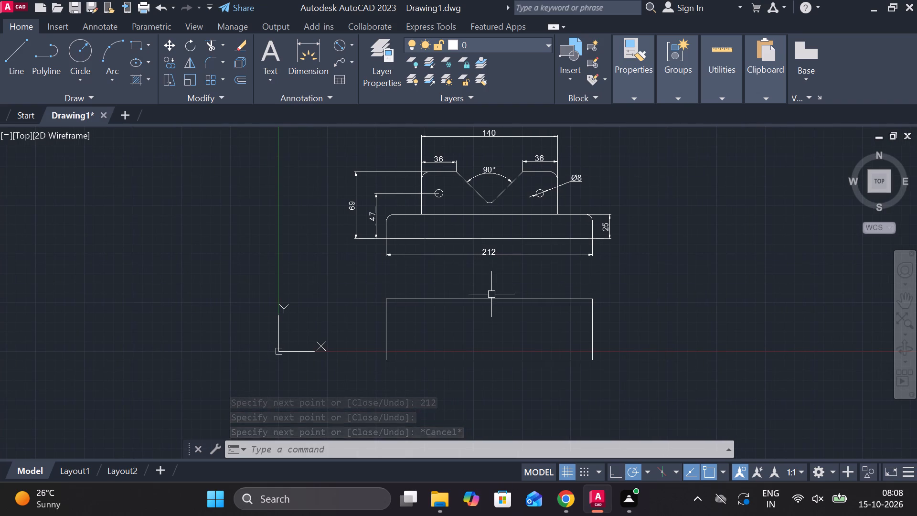
Draw a vertical centre line about 102 long from the midpoint of the lower rectangle's top edge, extending past its bottom edge.
key("l")
key("Return")
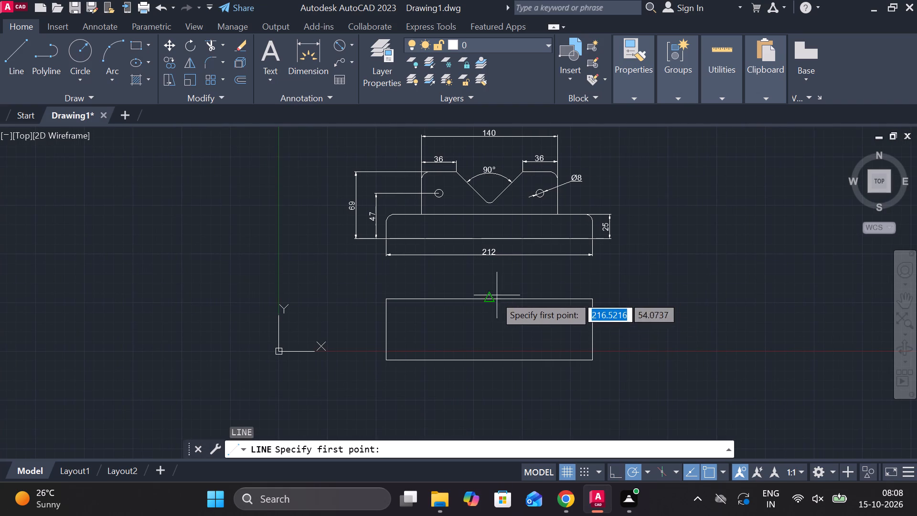
left_click(492, 296)
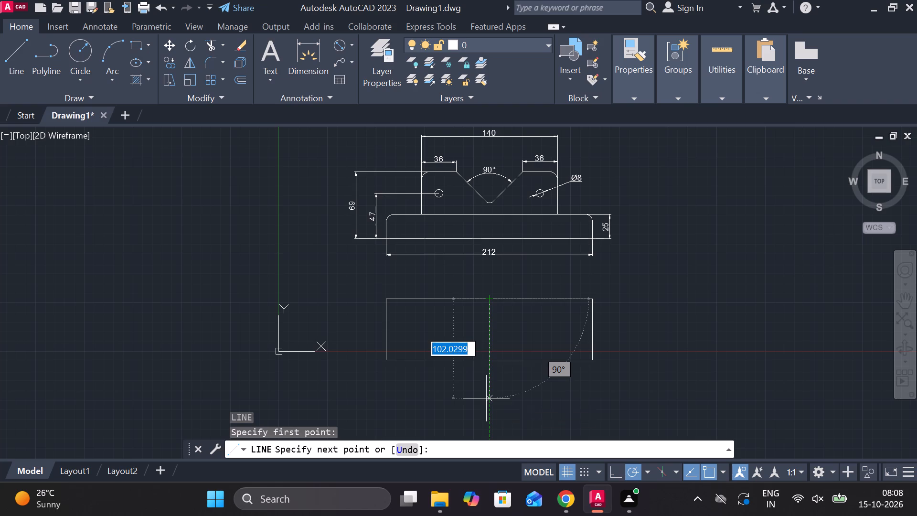
left_click(486, 398)
key("Escape")
Offset the vertical centre line by 86 to both its right and left sides.
left_click(488, 332)
key("o")
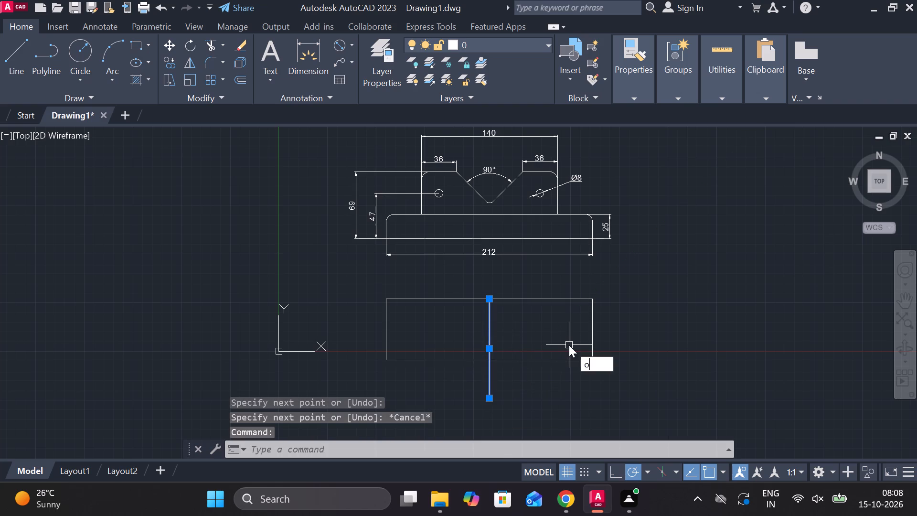
key("Return")
key("Return")
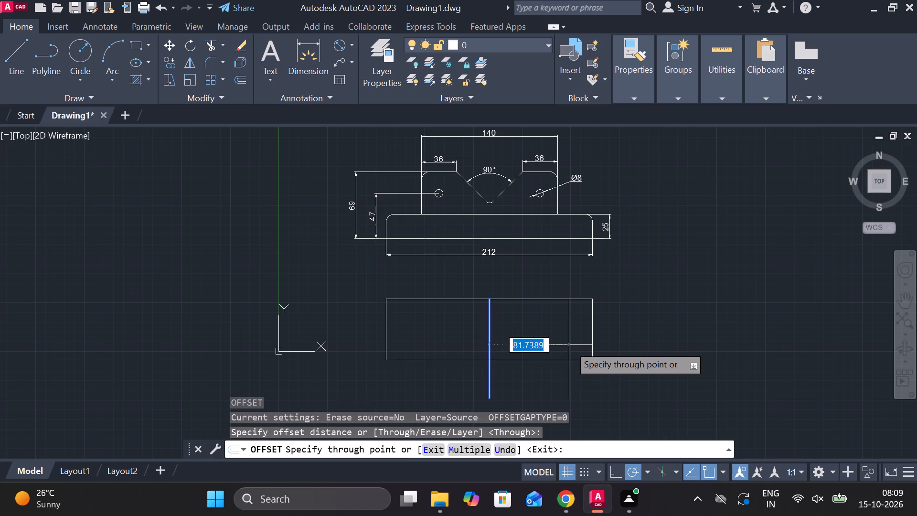
type("86")
key("space")
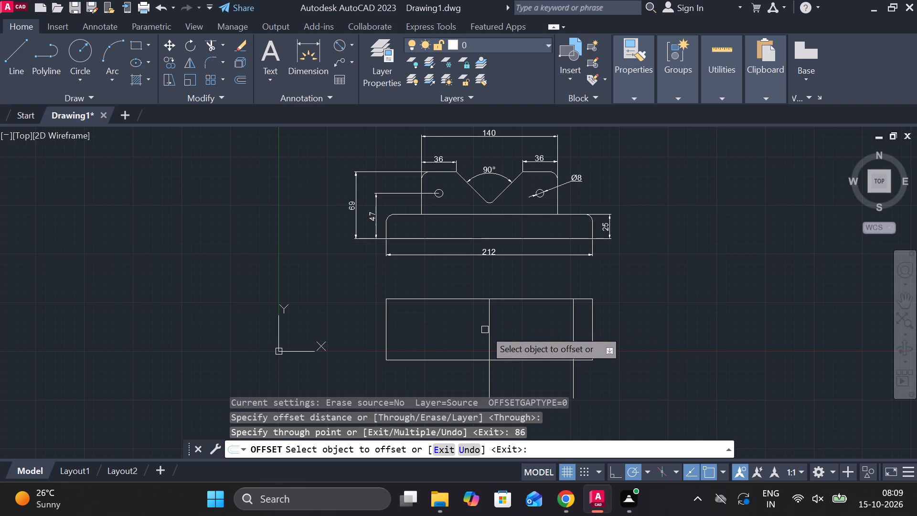
left_click(485, 330)
left_click(487, 321)
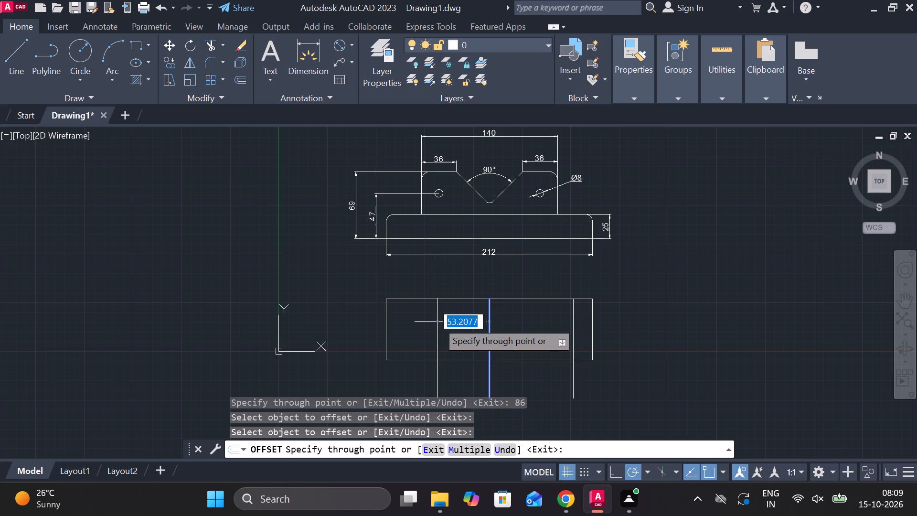
type("86")
key("Return")
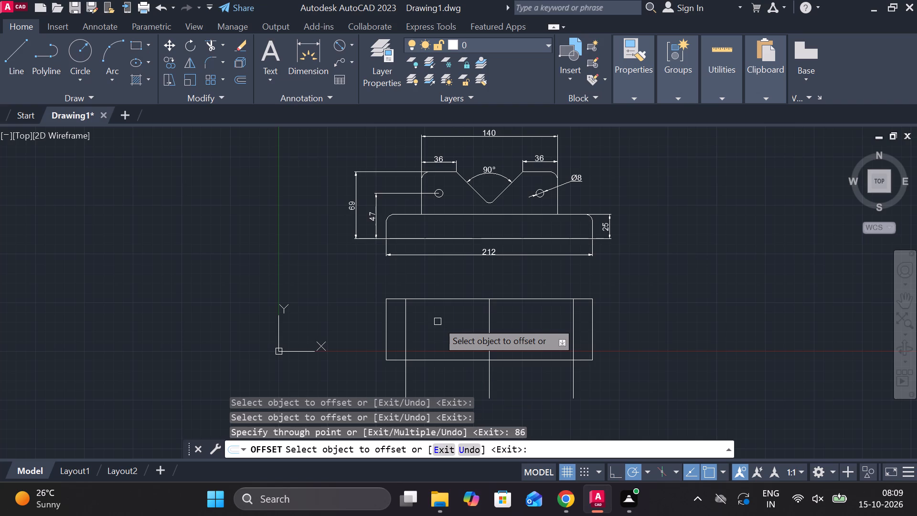
key("Escape")
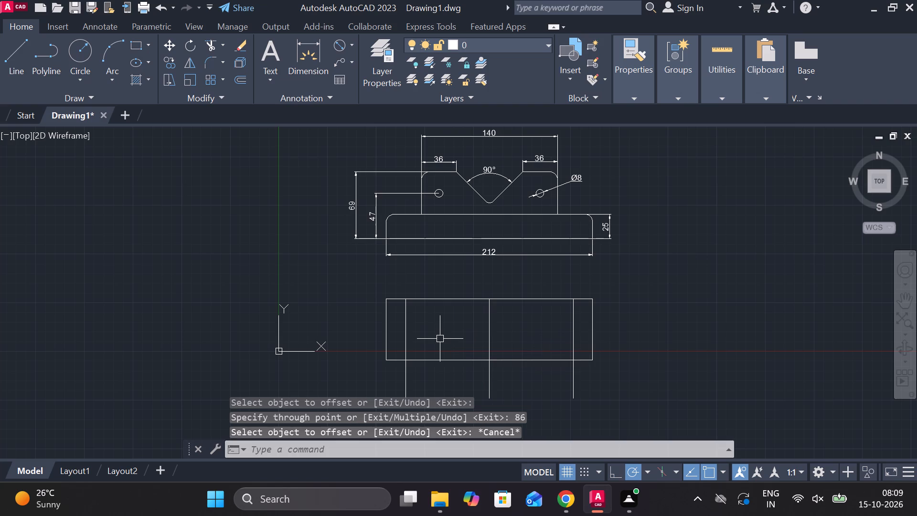
Draw a horizontal centre line from the midpoint of the lower rectangle's left edge to beyond its right edge.
key("l")
key("Return")
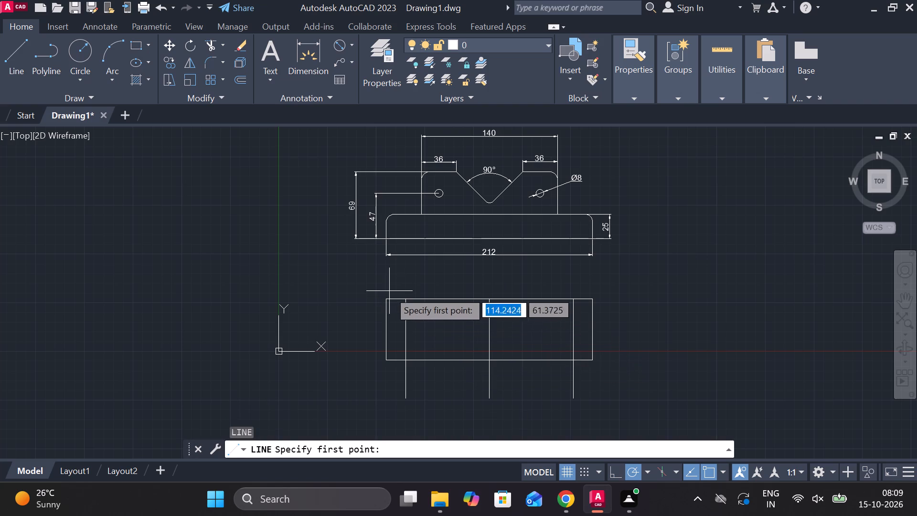
left_click(386, 325)
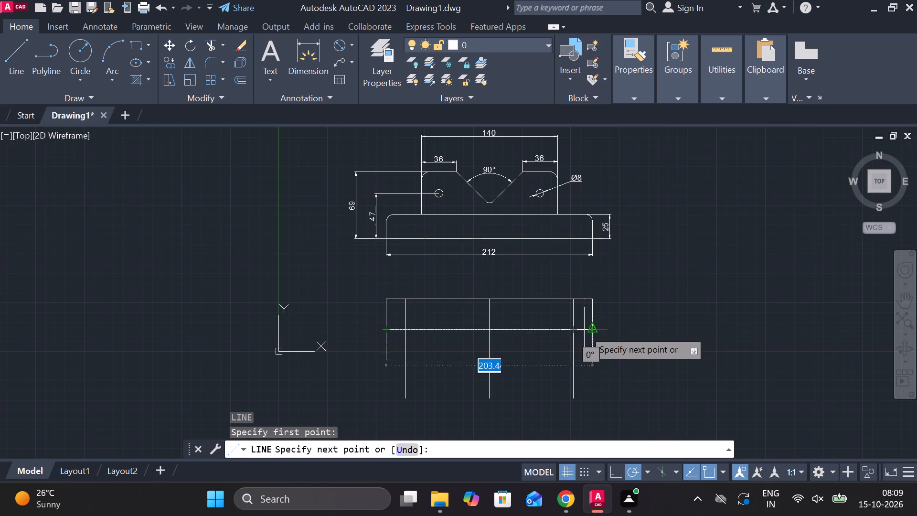
left_click(616, 328)
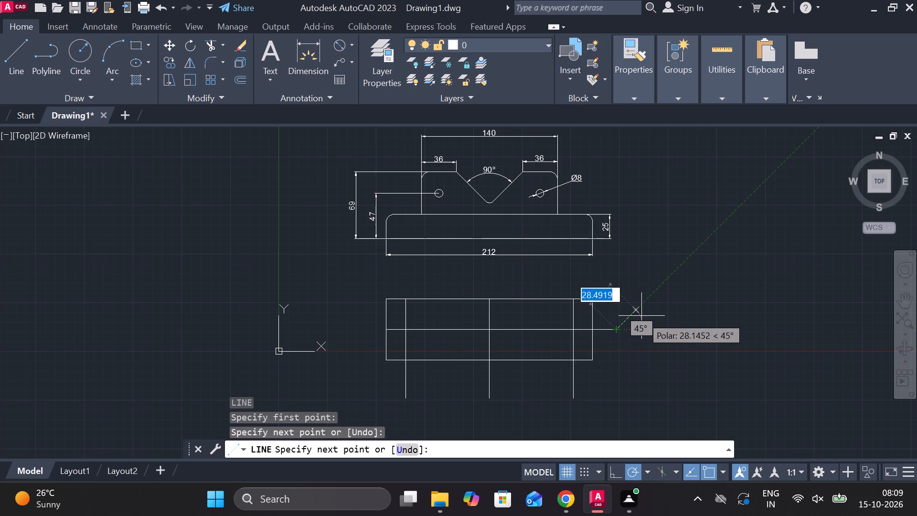
key("Escape")
Draw two circles of diameter 8 where the lower view's horizontal centre line crosses the two offset vertical lines.
scroll(640, 324, "up", 1)
type("c")
key("space")
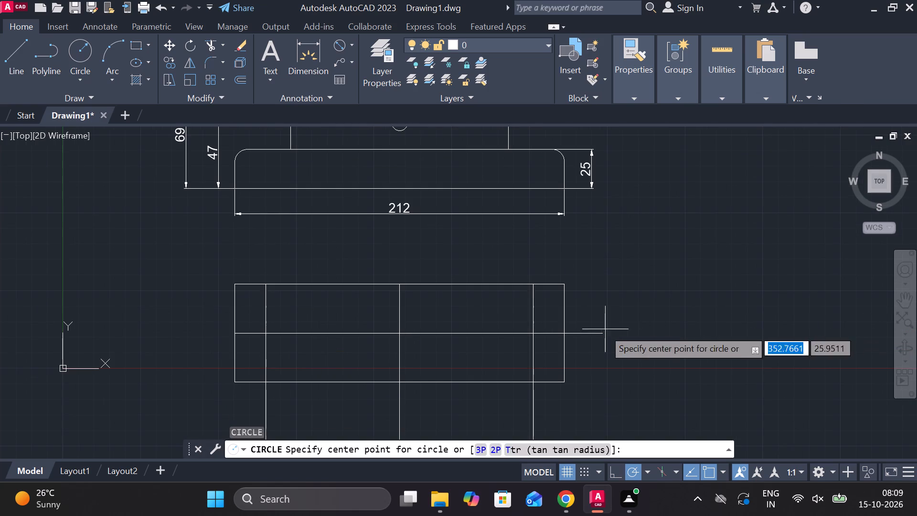
left_click(533, 336)
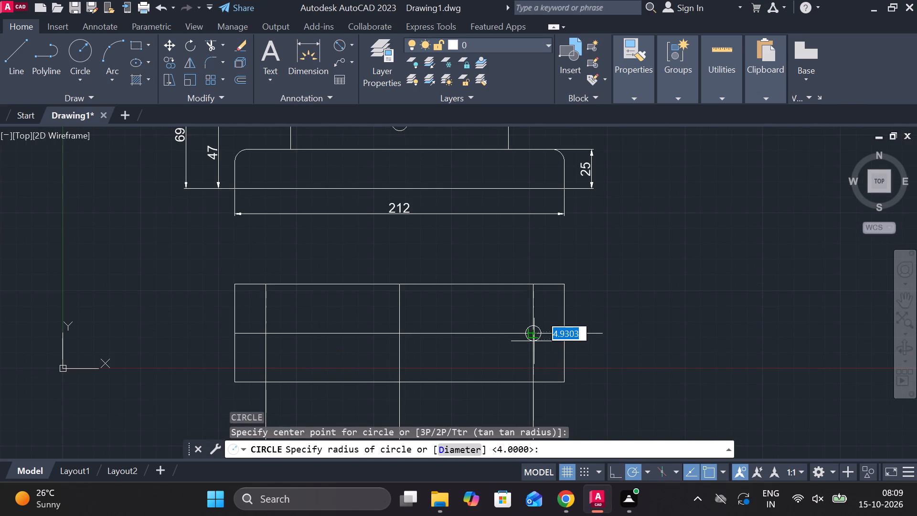
type("d 8")
key("Return")
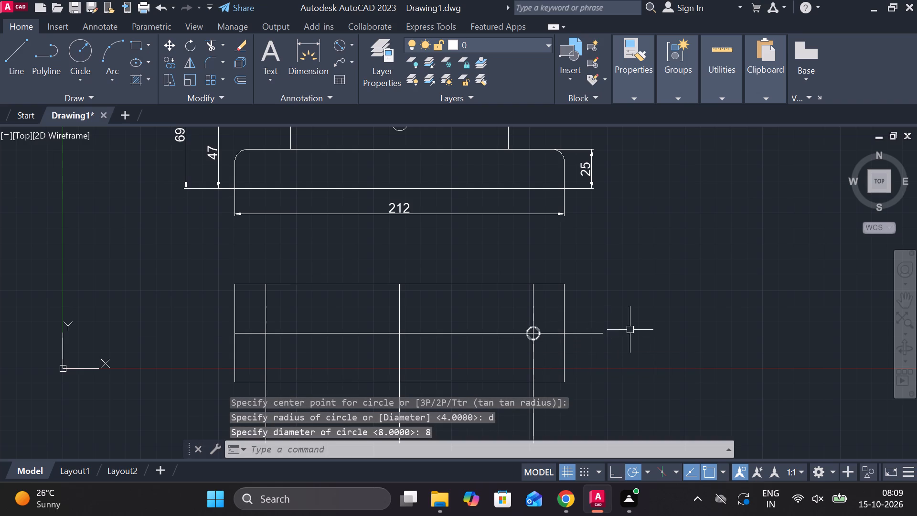
type("c")
key("space")
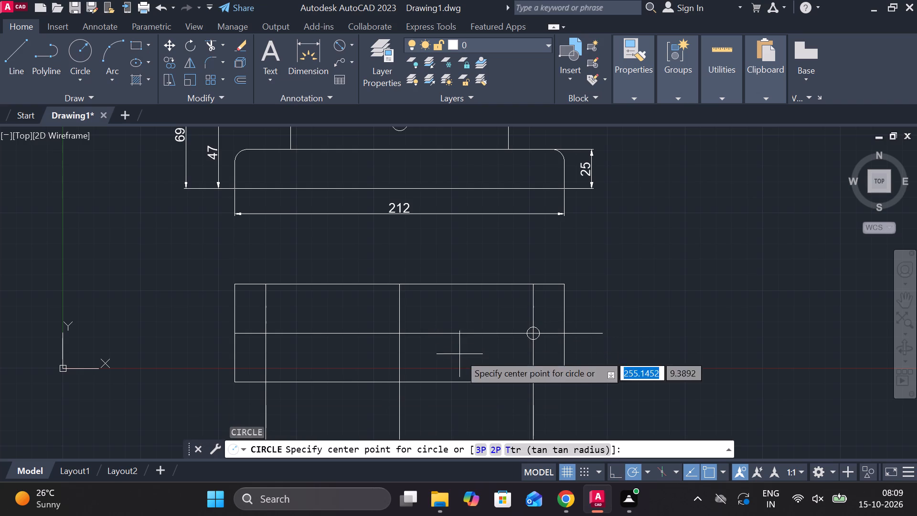
left_click(264, 337)
type("d")
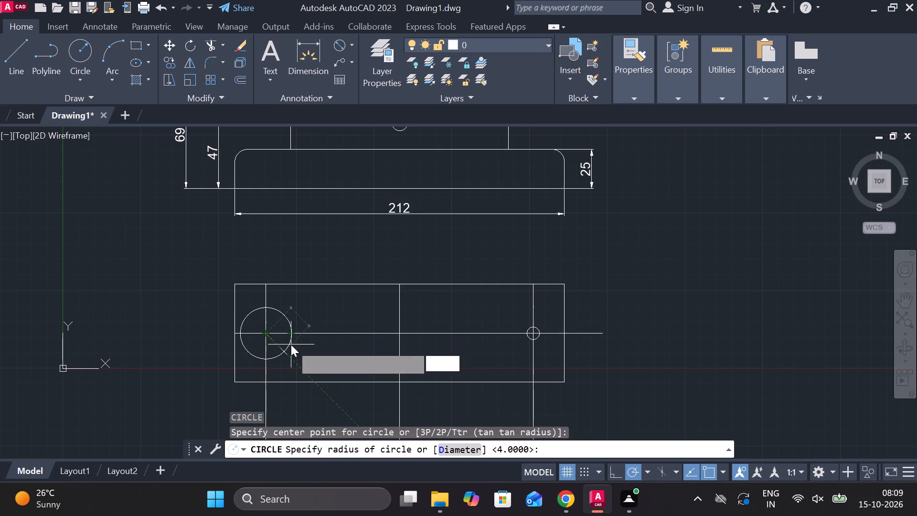
key("space")
key("8")
key("Return")
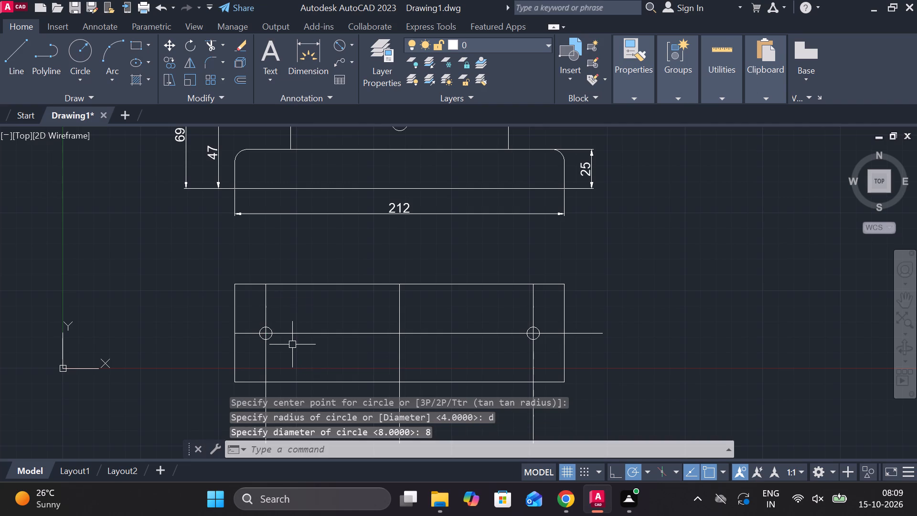
Erase the two offset vertical lines passing through the circles in the lower view.
scroll(366, 322, "down", 1)
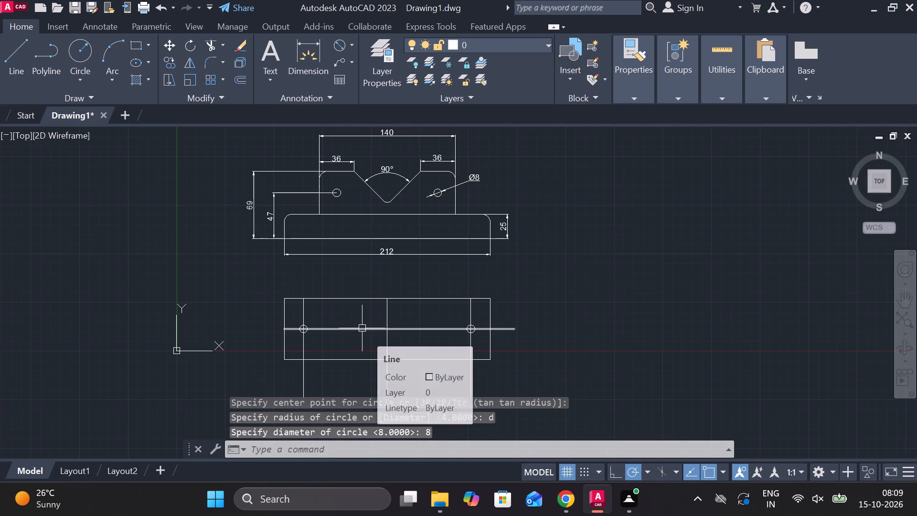
scroll(347, 328, "up", 1)
scroll(354, 343, "down", 1)
middle_click_drag(367, 344, 368, 344)
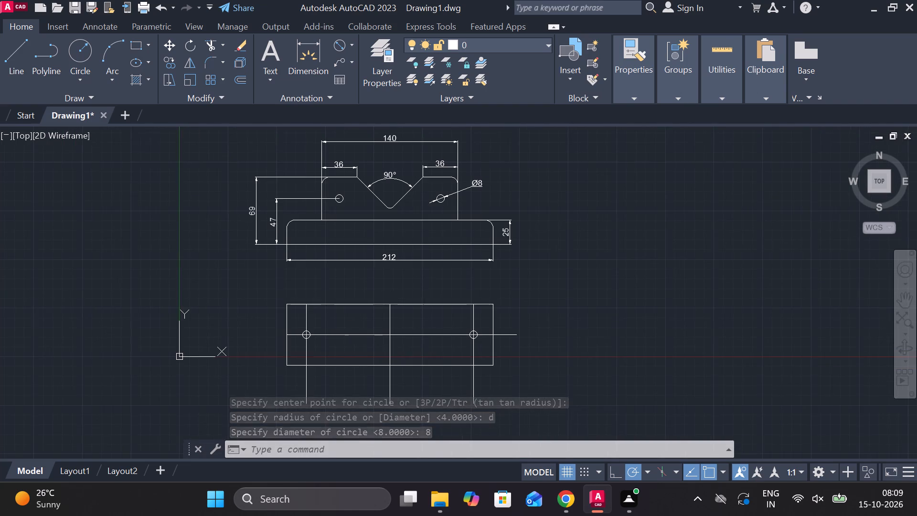
middle_click_drag(368, 344, 405, 329)
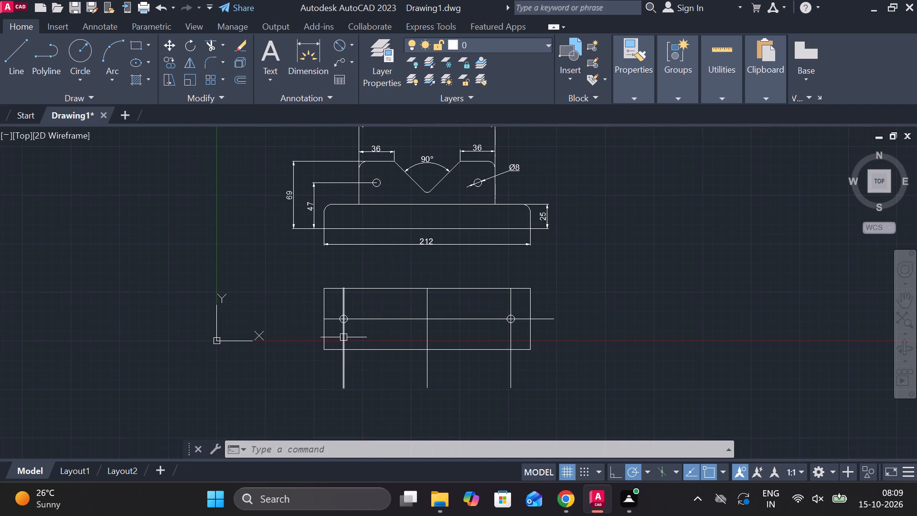
left_click(343, 335)
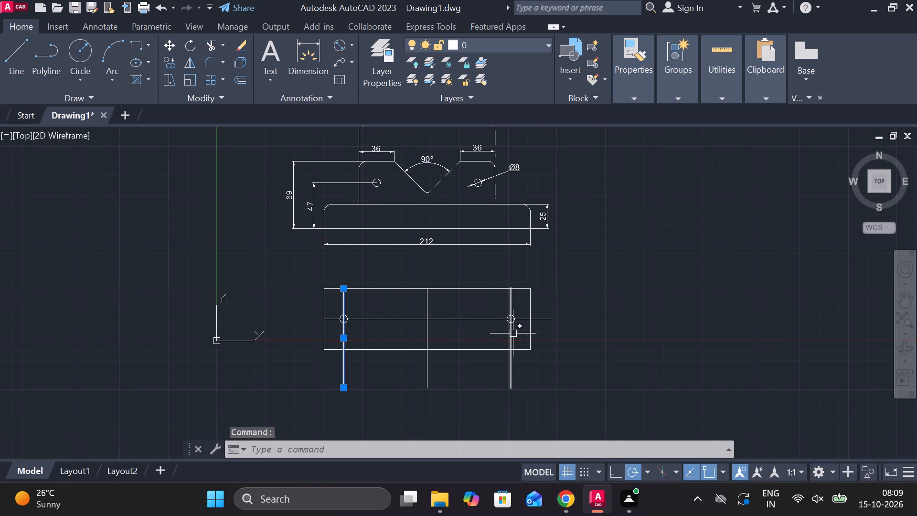
left_click(513, 333)
type("e")
key("space")
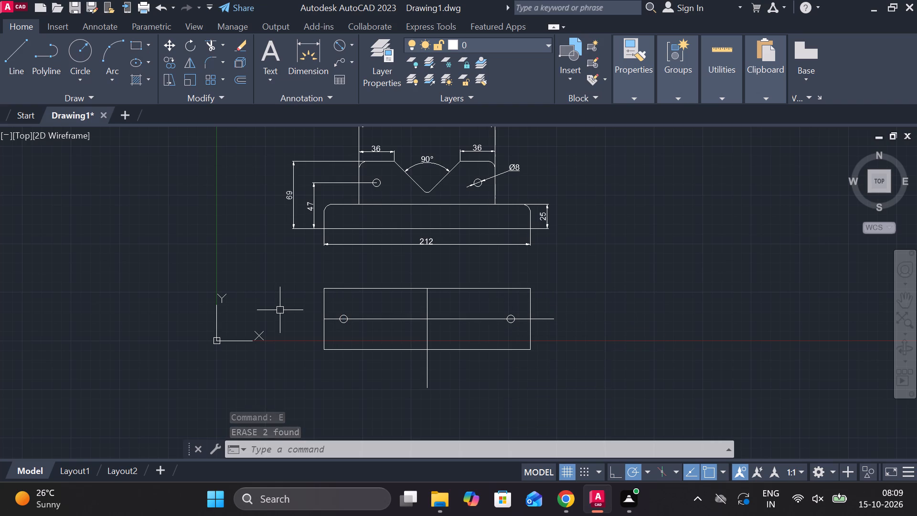
Offset the lower rectangle's top and bottom edges inward by 13.
scroll(280, 310, "up", 1)
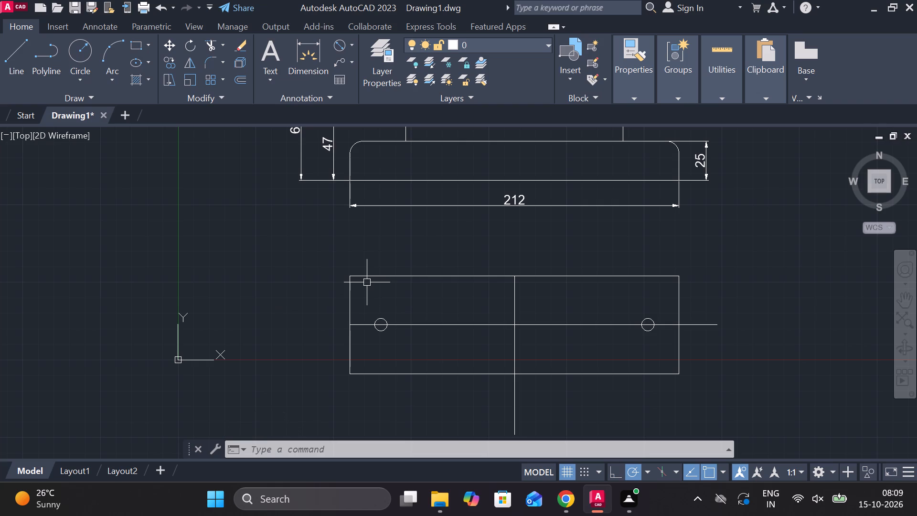
left_click(370, 277)
key("o")
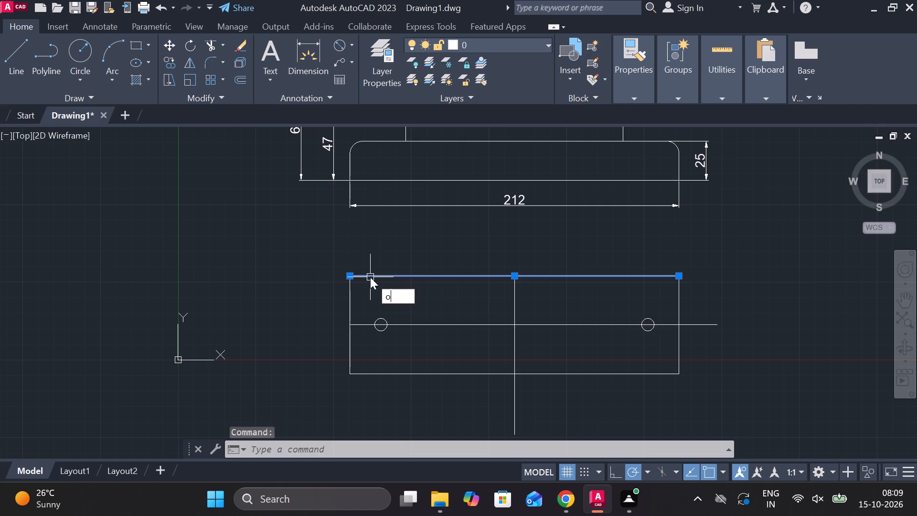
key("Return")
key("Return")
type("13")
key("space")
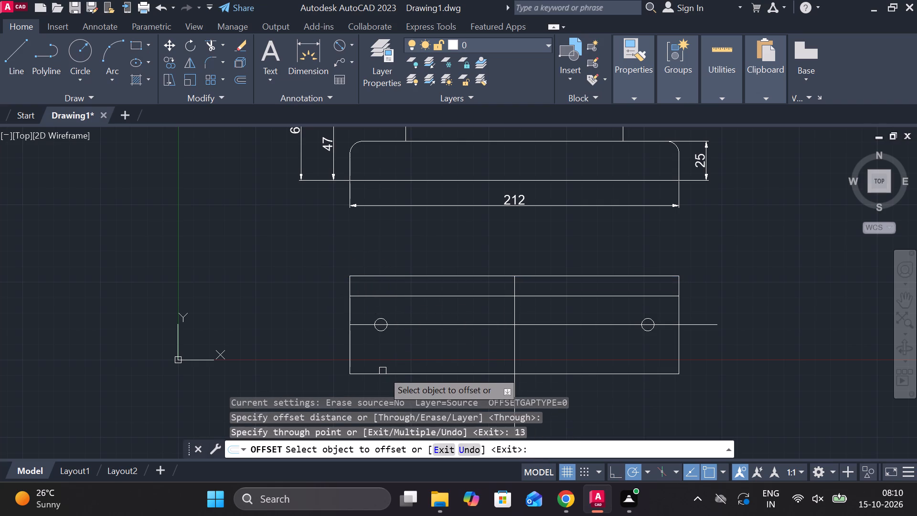
left_click(382, 373)
type("13")
key("space")
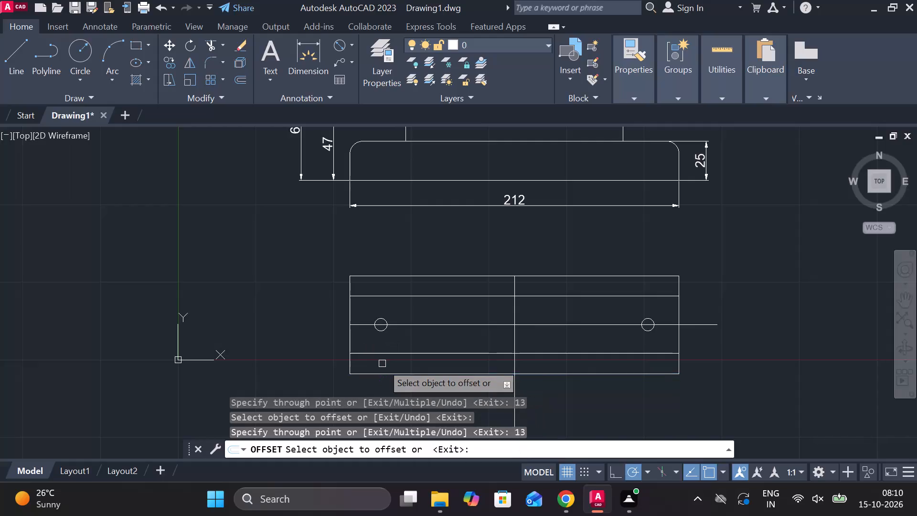
key("Escape")
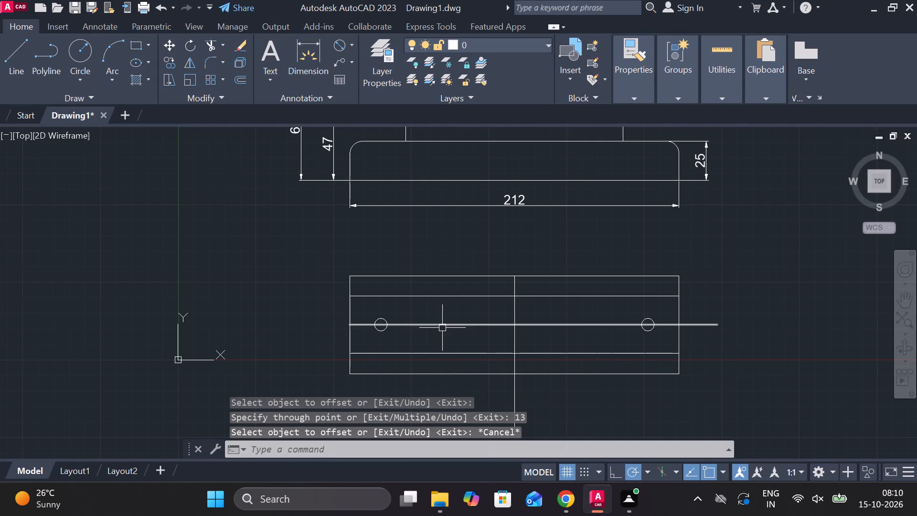
Erase the lower view's horizontal centre line.
left_click(442, 328)
type("e")
key("space")
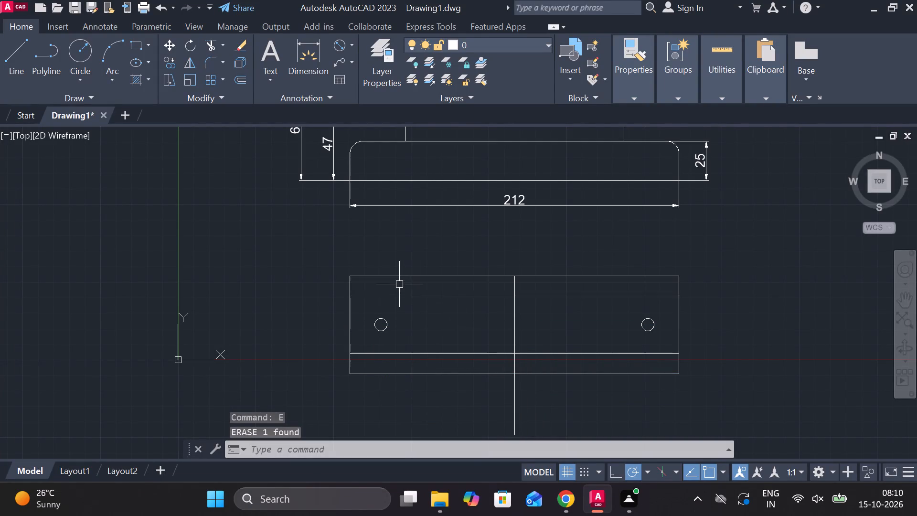
Draw vertical projection lines from where the 140-wide block's left and right sides meet the base down past the lower rectangle.
middle_click(439, 267)
key("l")
key("Return")
scroll(439, 267, "down", 1)
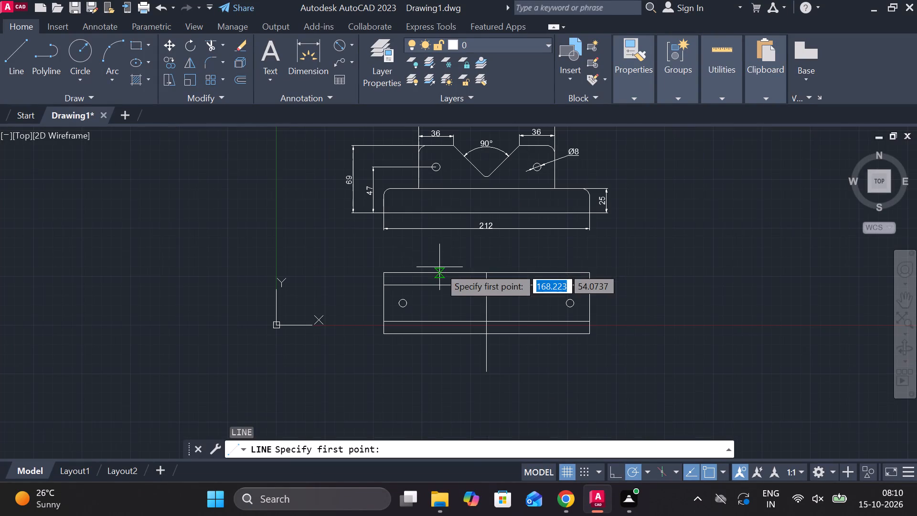
left_click(423, 191)
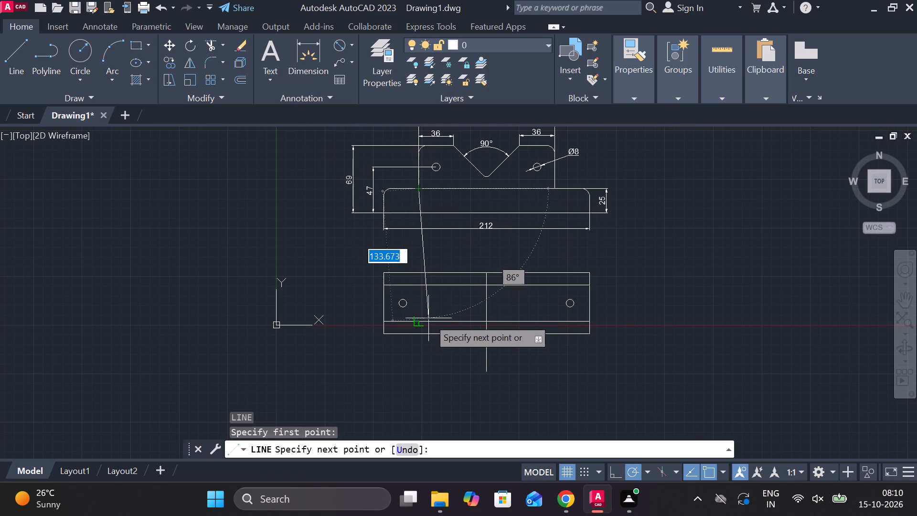
middle_click(419, 356)
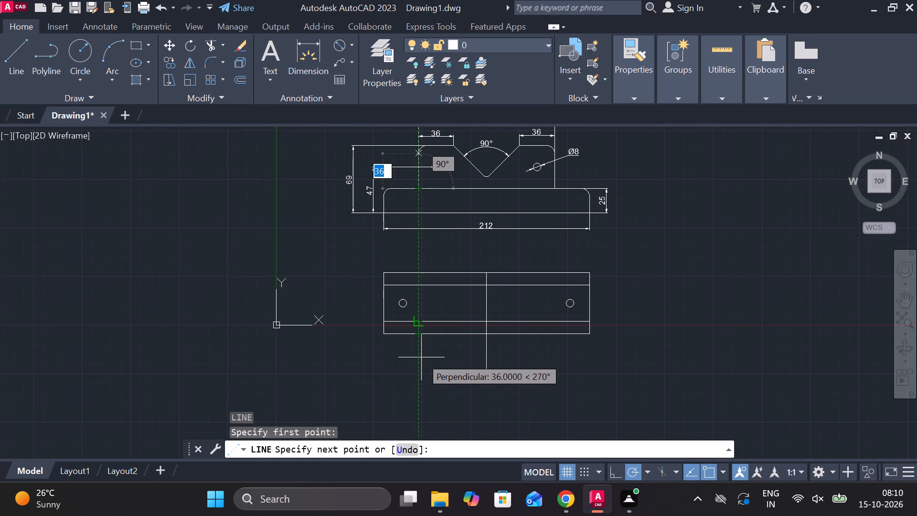
middle_click(421, 357)
middle_click_drag(429, 357, 419, 407)
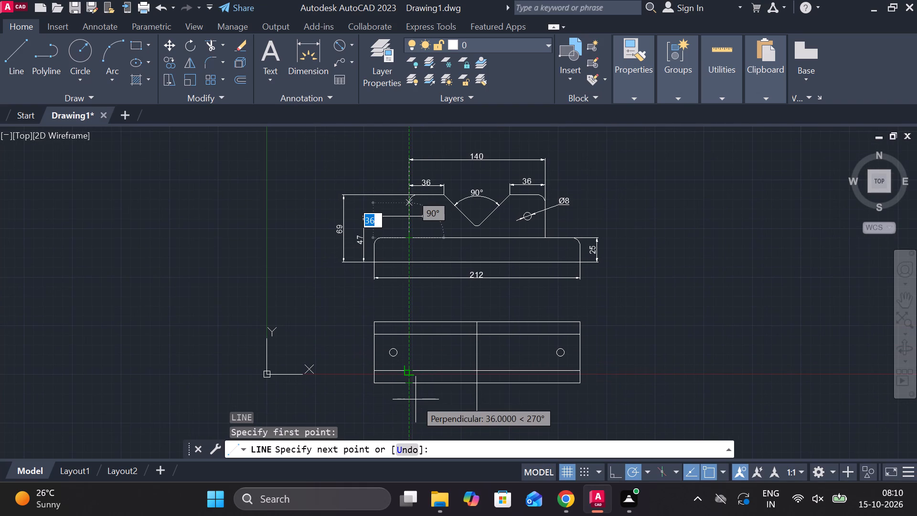
left_click(416, 399)
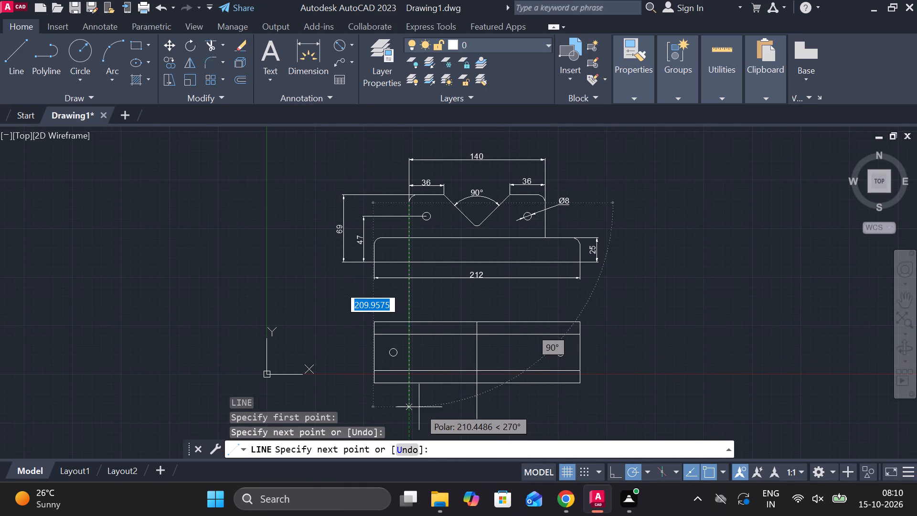
left_click(419, 407)
key("Escape")
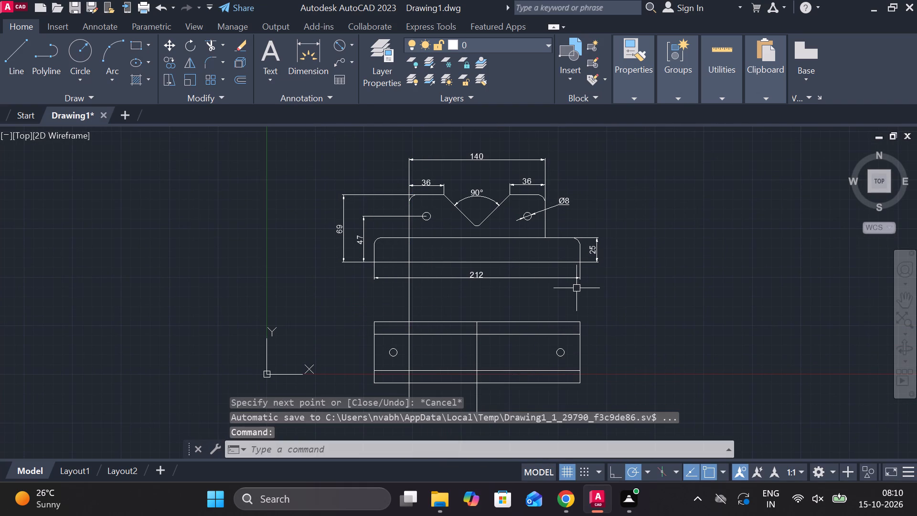
key("space")
left_click(551, 240)
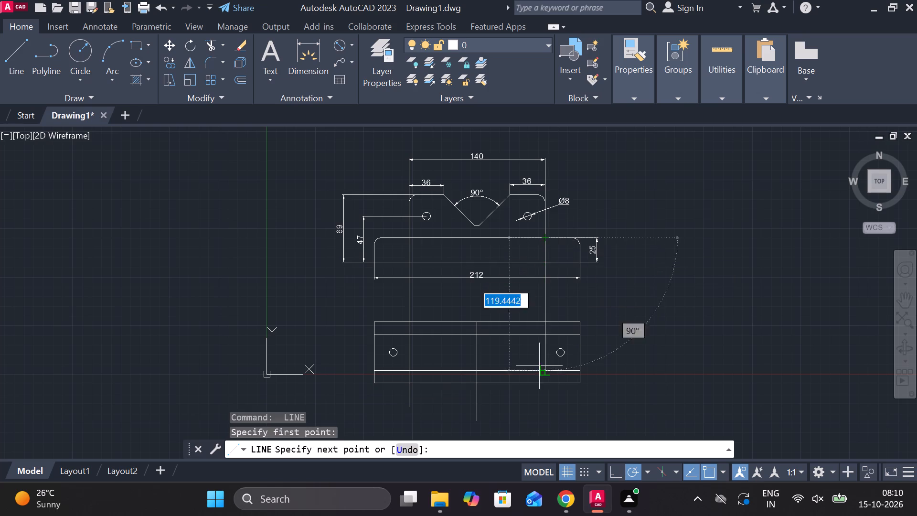
left_click(539, 413)
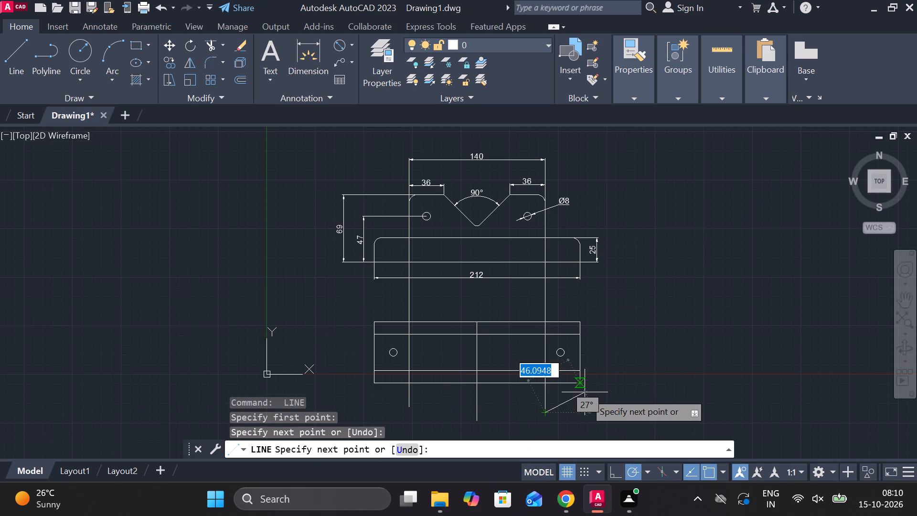
key("Escape")
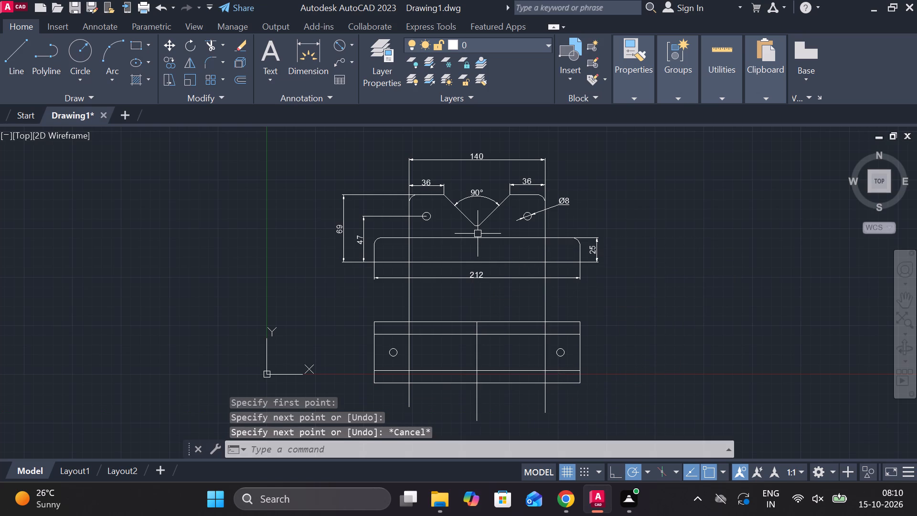
Draw vertical projection lines from the V-notch's two top corners down past the lower rectangle's bottom edge.
key("space")
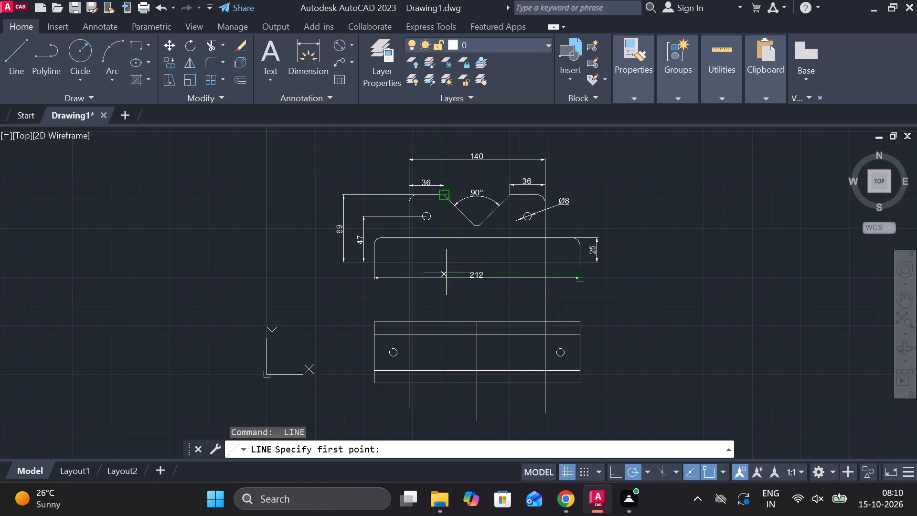
left_click(443, 198)
left_click(442, 418)
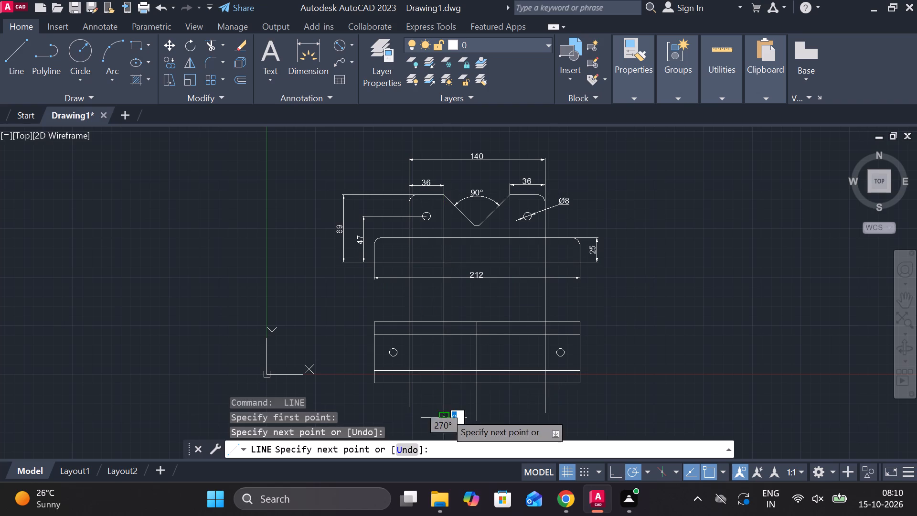
key("Escape")
key("space")
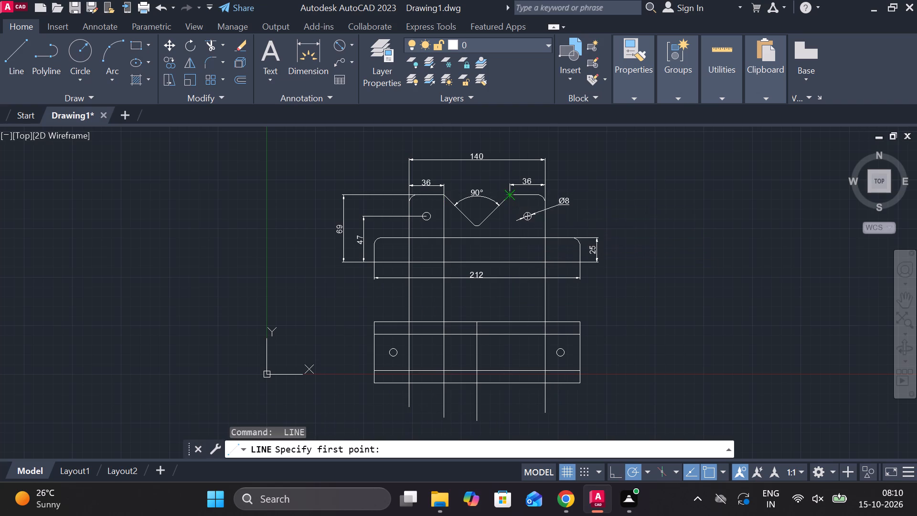
left_click(512, 197)
left_click(515, 412)
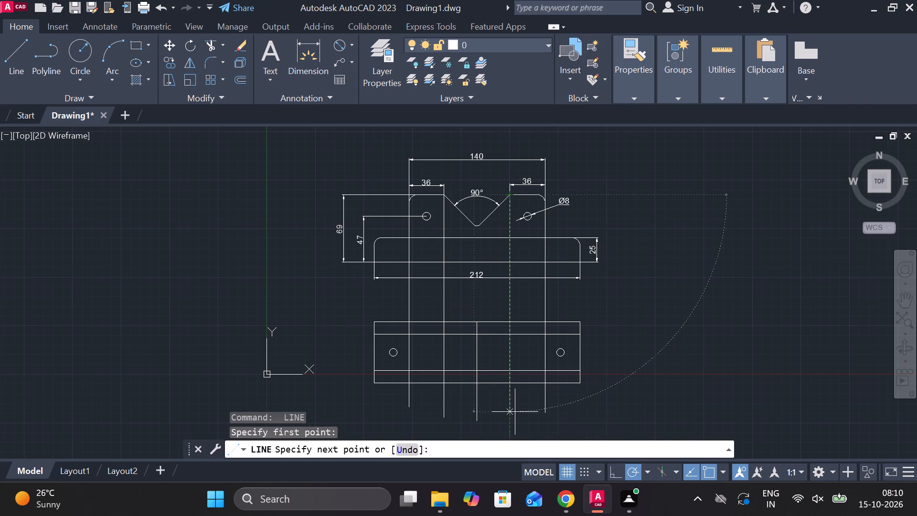
key("Escape")
Erase the lower view's vertical centre line.
left_click(479, 413)
type("e")
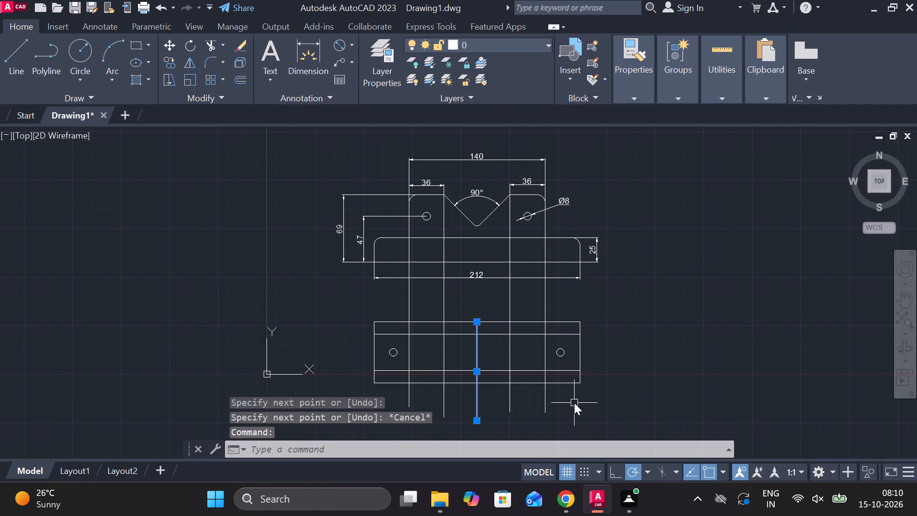
key("space")
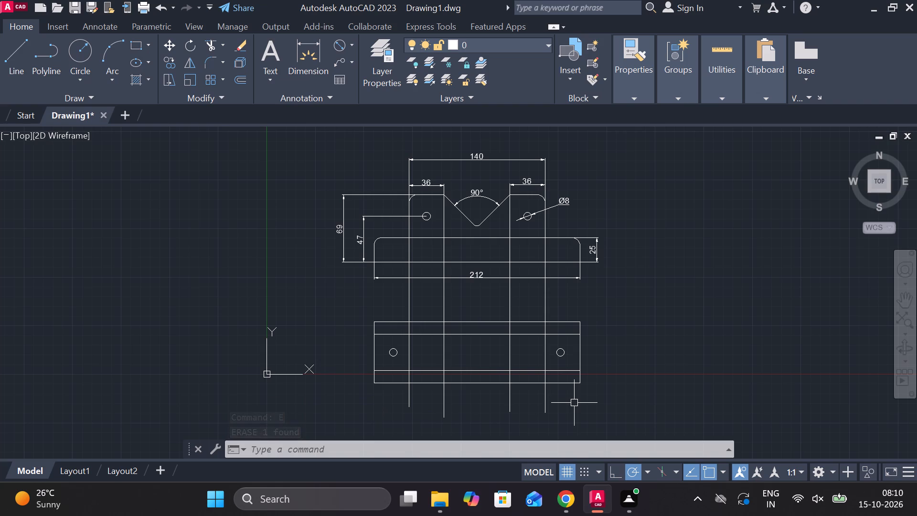
Draw a vertical projection line from the left edge of the front view's left hole down past the lower rectangle.
scroll(491, 336, "up", 1)
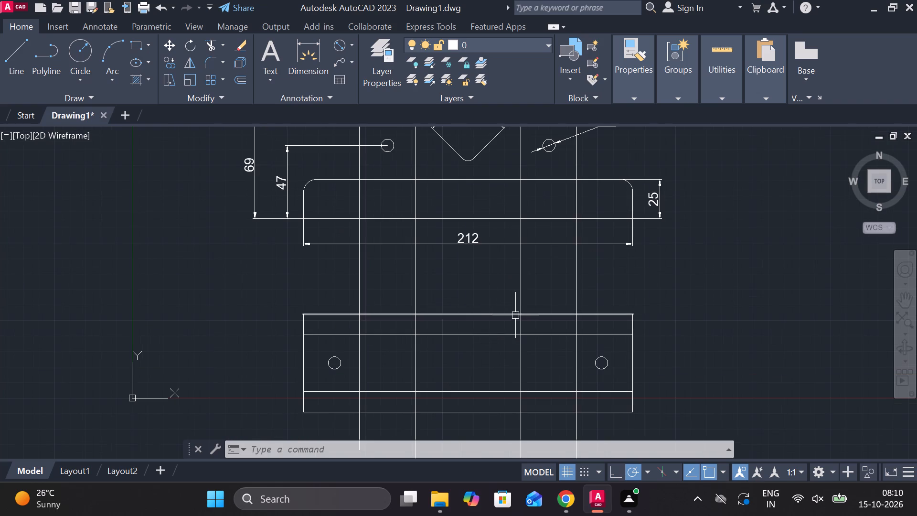
key("l")
key("Return")
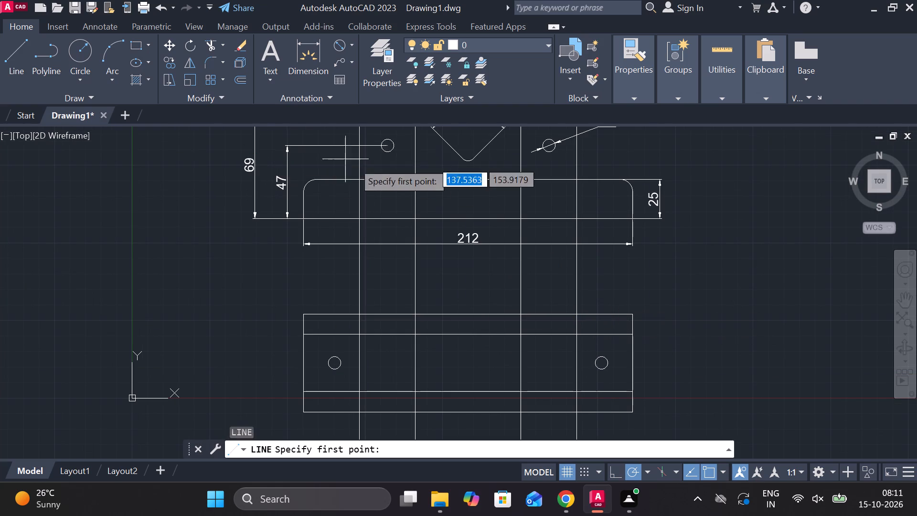
scroll(376, 152, "up", 2)
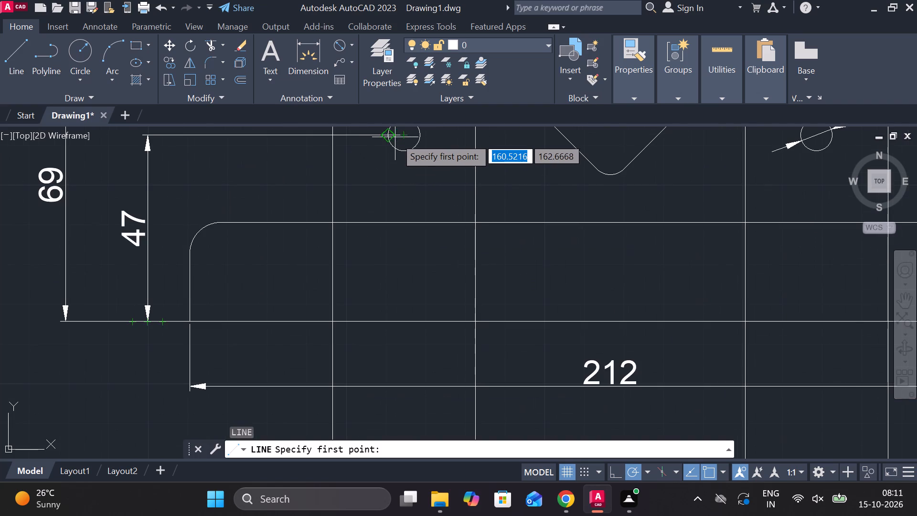
left_click(384, 137)
scroll(392, 267, "down", 2)
middle_click_drag(397, 412, 397, 412)
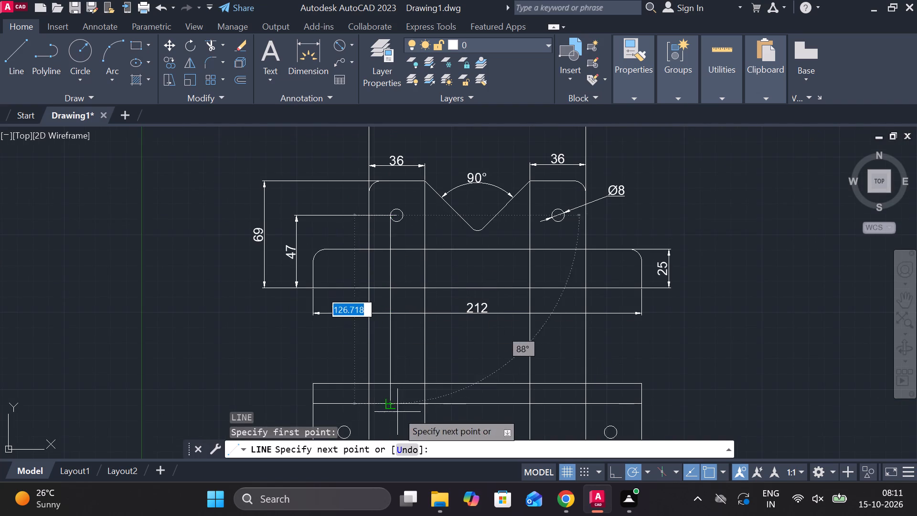
middle_click_drag(397, 412, 376, 268)
left_click(363, 374)
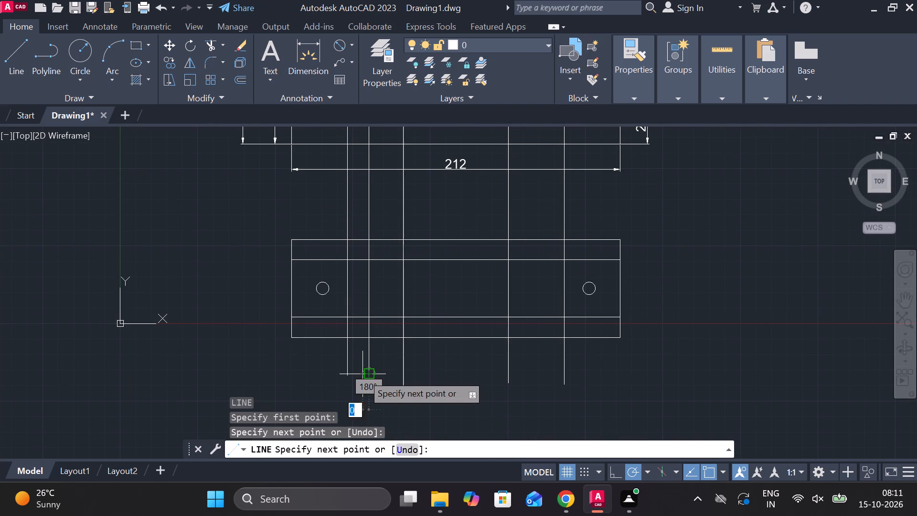
key("Escape")
Draw a vertical projection line from the right edge of the front view's left hole down past the lower rectangle.
key("space")
middle_click_drag(411, 261, 423, 338)
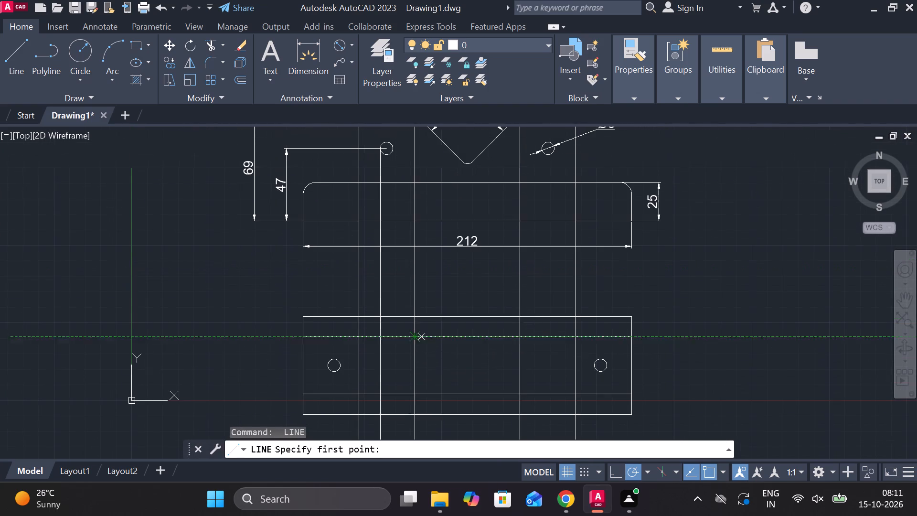
left_click(395, 151)
middle_click_drag(374, 377, 381, 299)
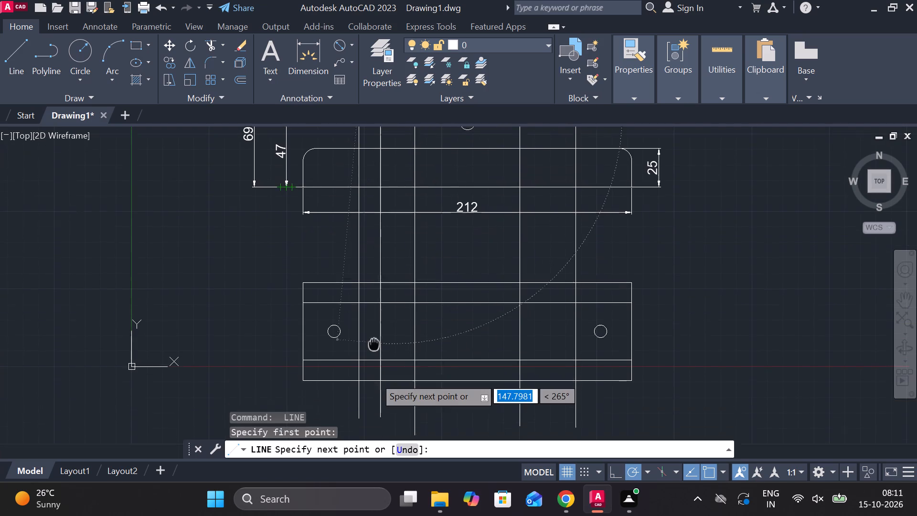
middle_click_drag(381, 299, 384, 275)
left_click(403, 355)
key("Escape")
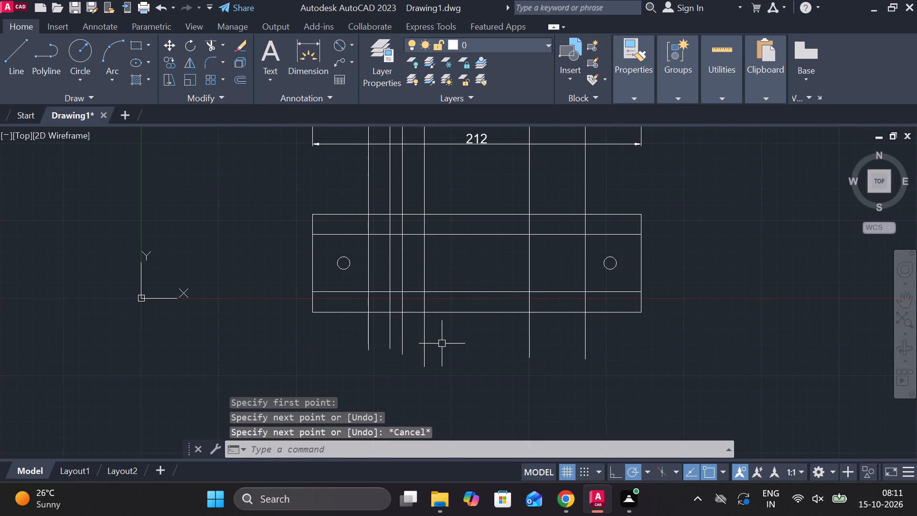
Draw a vertical projection line from the left edge of the front view's right hole down past the lower rectangle.
middle_click_drag(444, 342, 426, 411)
key("space")
middle_click_drag(588, 273, 562, 319)
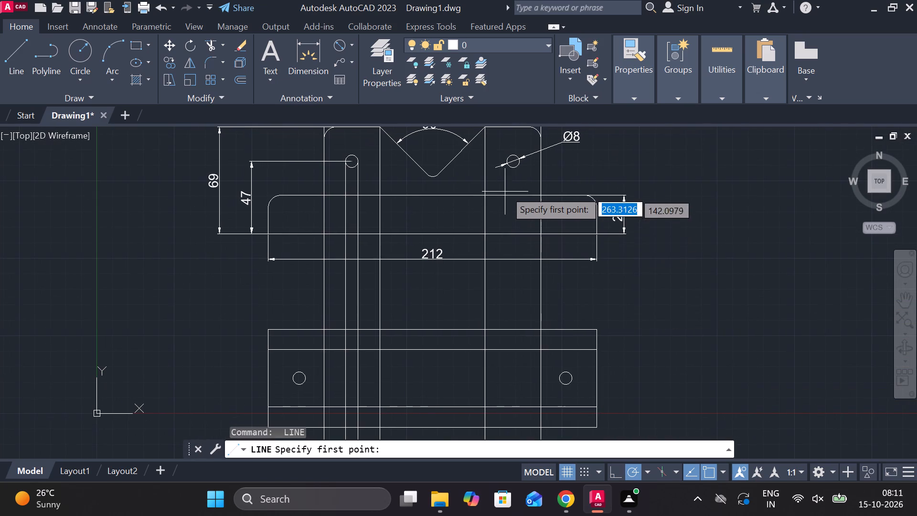
scroll(504, 160, "up", 2)
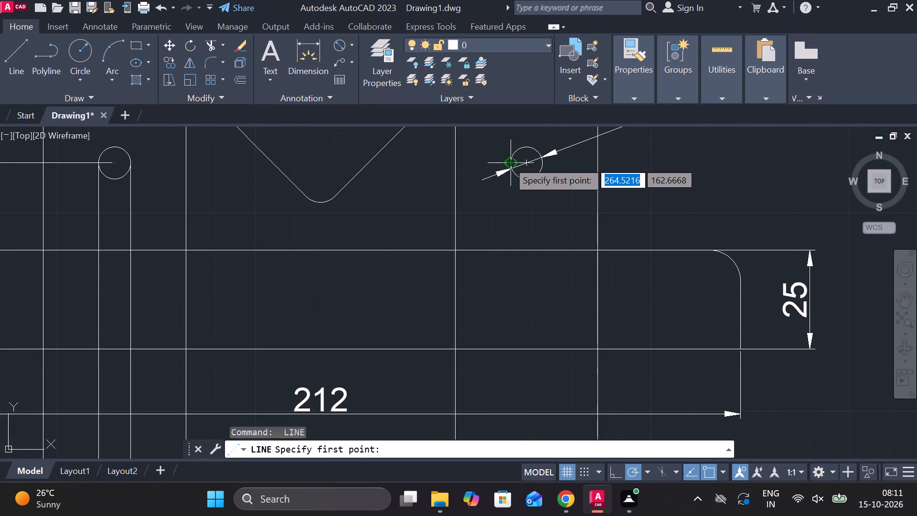
left_click(508, 161)
scroll(469, 332, "down", 3)
scroll(475, 383, "down", 1)
middle_click_drag(475, 383, 481, 311)
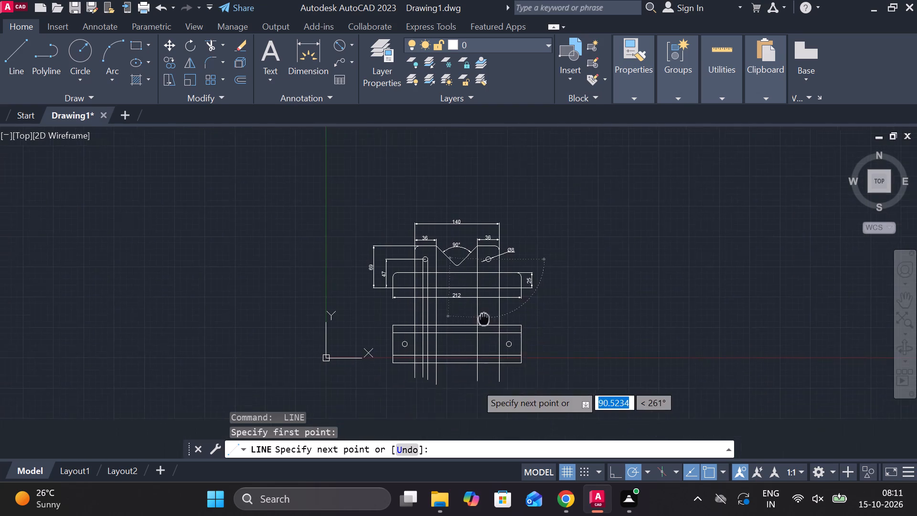
scroll(459, 346, "up", 3)
middle_click_drag(540, 426, 521, 311)
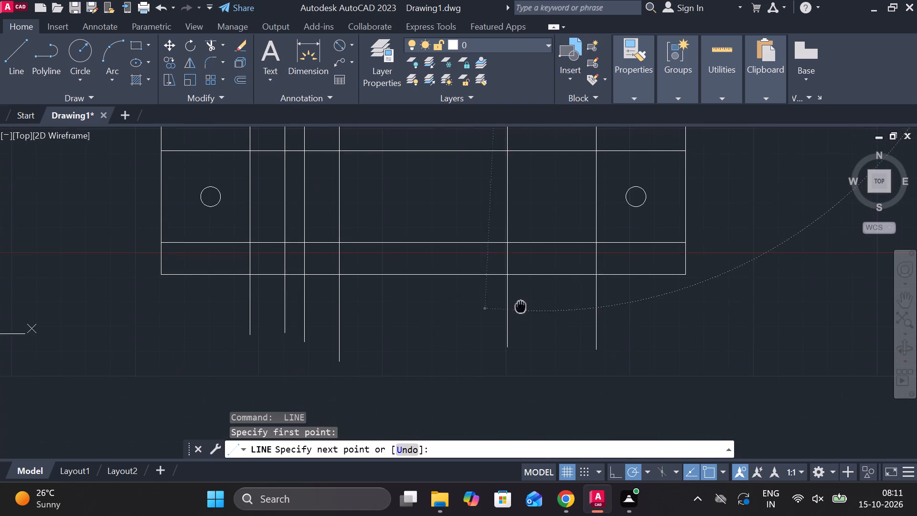
left_click(539, 319)
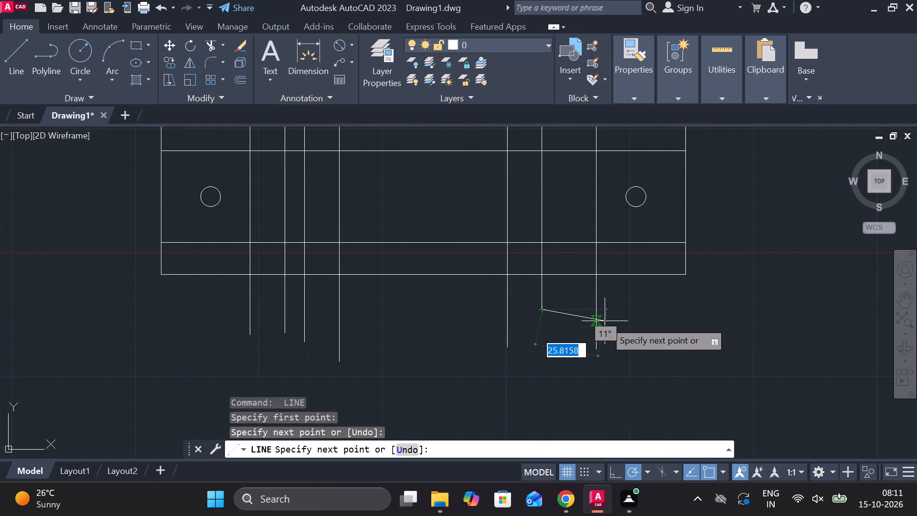
key("Escape")
Draw a vertical projection line from the right edge of the front view's right hole down past the lower rectangle.
key("space")
scroll(616, 321, "down", 3)
middle_click_drag(624, 358, 619, 391)
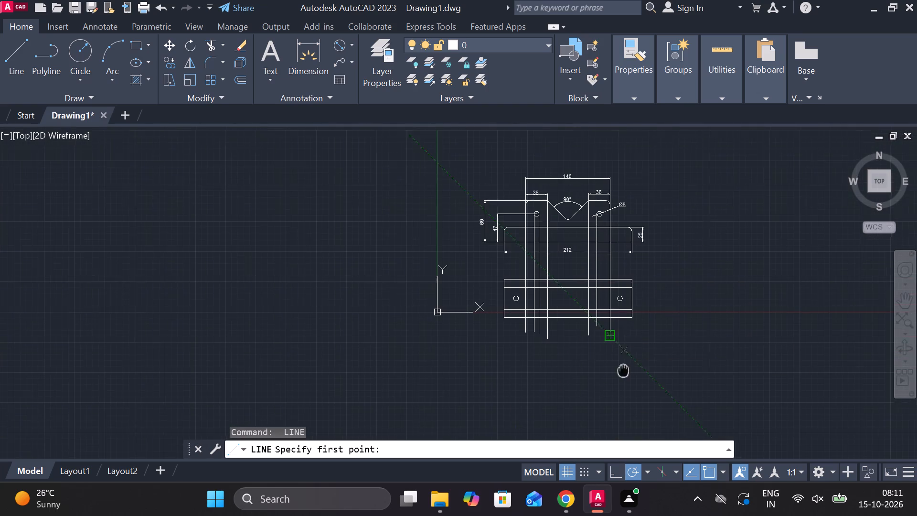
middle_click_drag(619, 391, 616, 428)
scroll(597, 279, "up", 6)
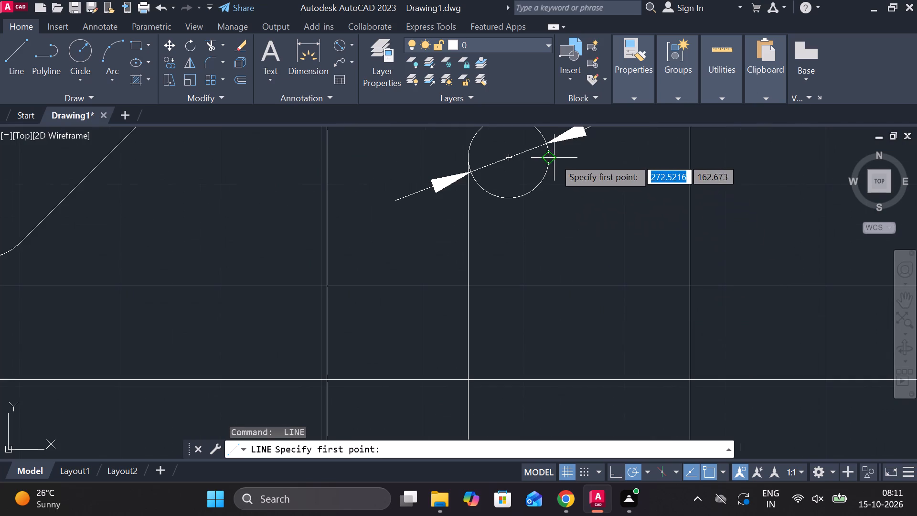
left_click(554, 158)
scroll(551, 297, "down", 3)
middle_click_drag(551, 328, 515, 118)
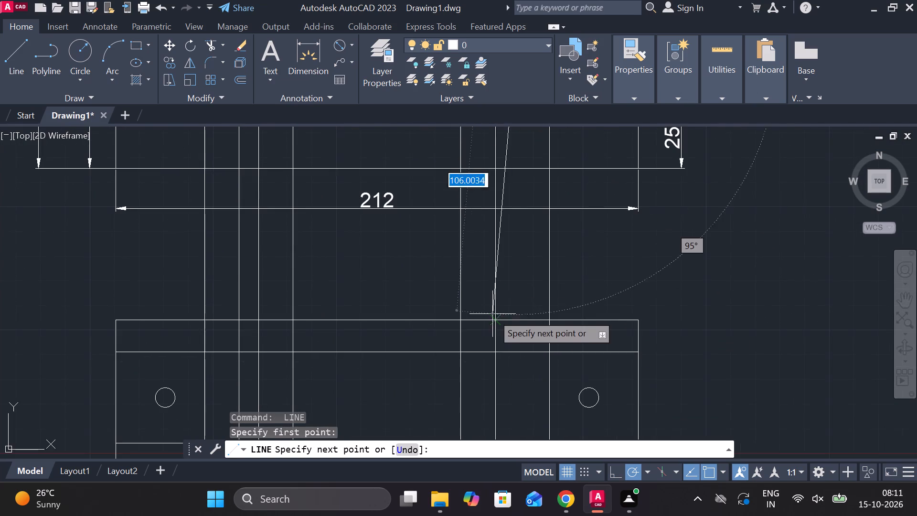
scroll(493, 318, "down", 2)
middle_click_drag(510, 358, 494, 286)
scroll(469, 295, "up", 4)
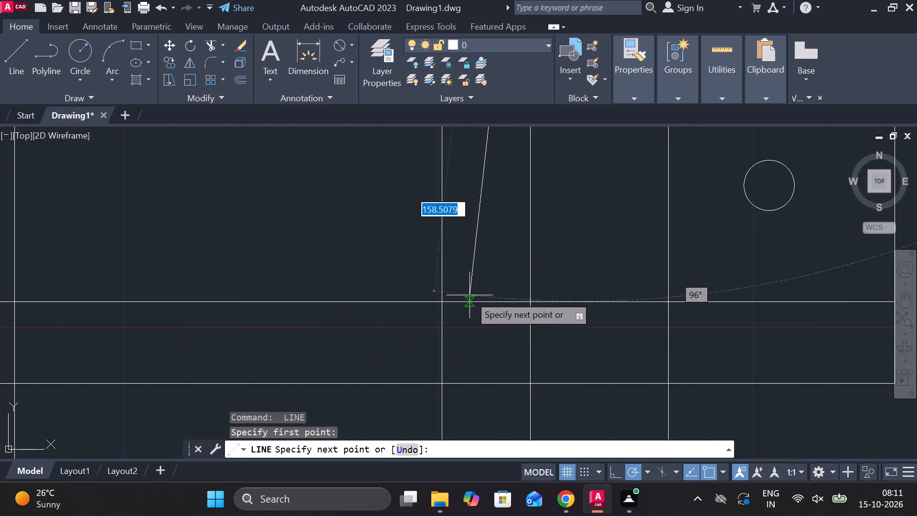
middle_click_drag(534, 368, 515, 220)
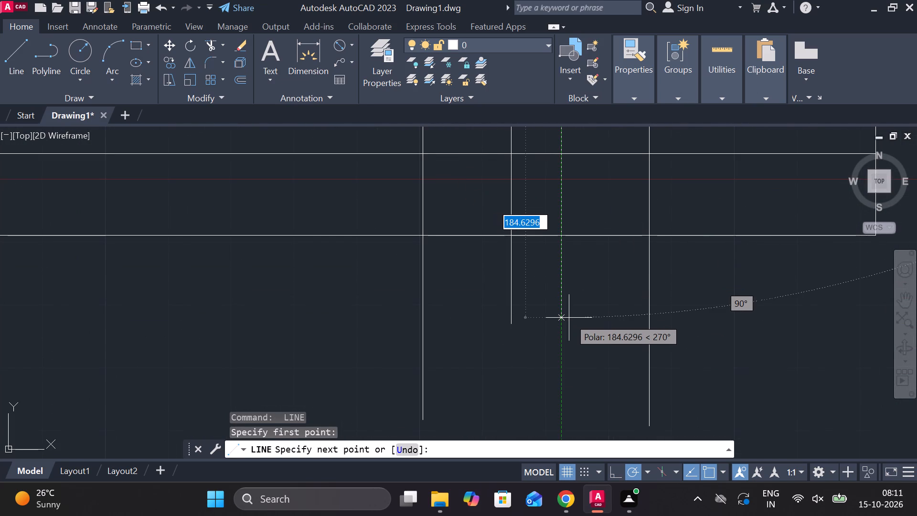
left_click(569, 318)
scroll(583, 314, "down", 3)
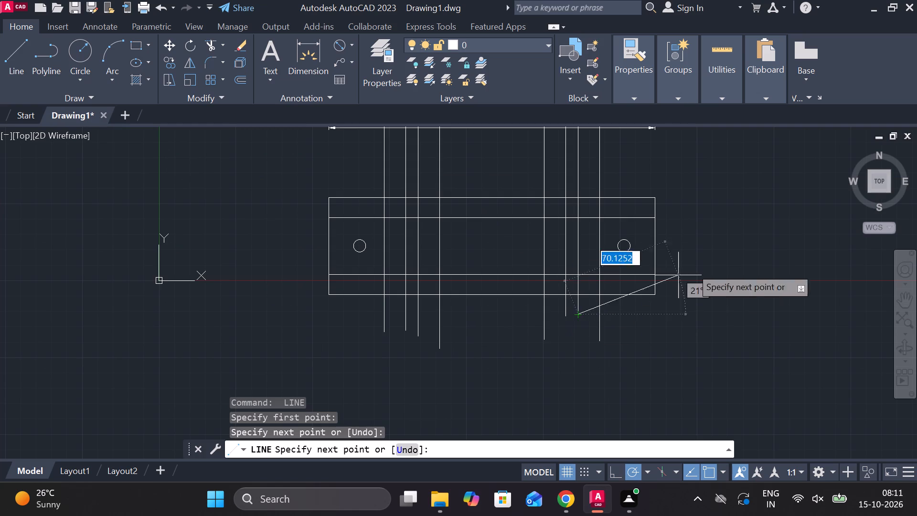
key("Escape")
Load the ISO dash linetype ACAD_ISO02W100 into the drawing.
middle_click_drag(730, 219, 745, 263)
middle_click_drag(701, 208, 714, 259)
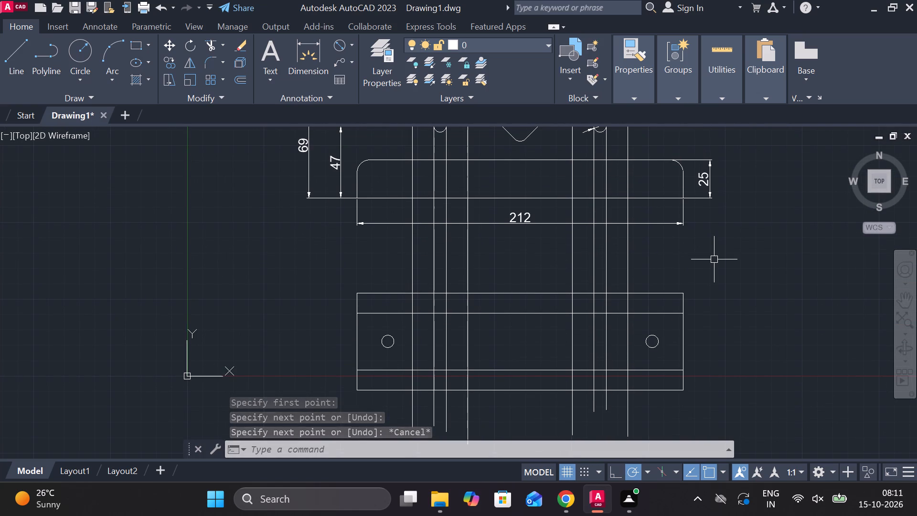
left_click(624, 97)
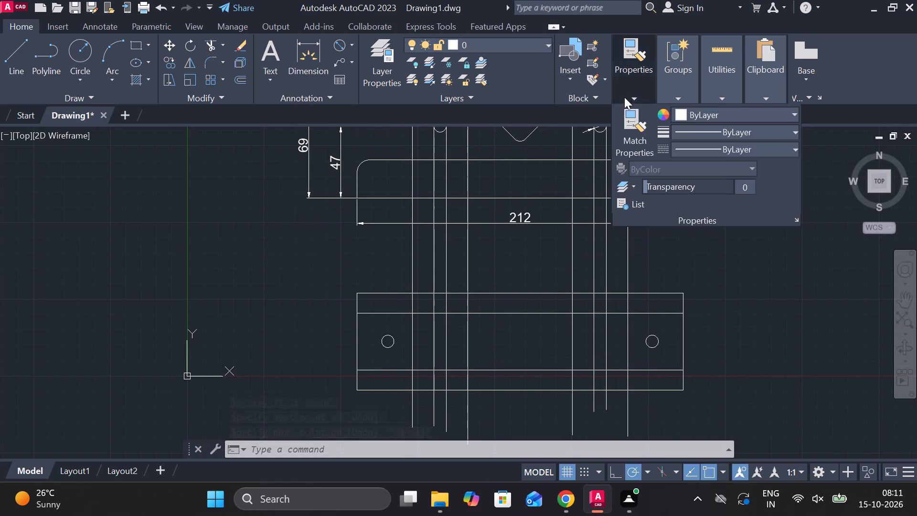
left_click(756, 146)
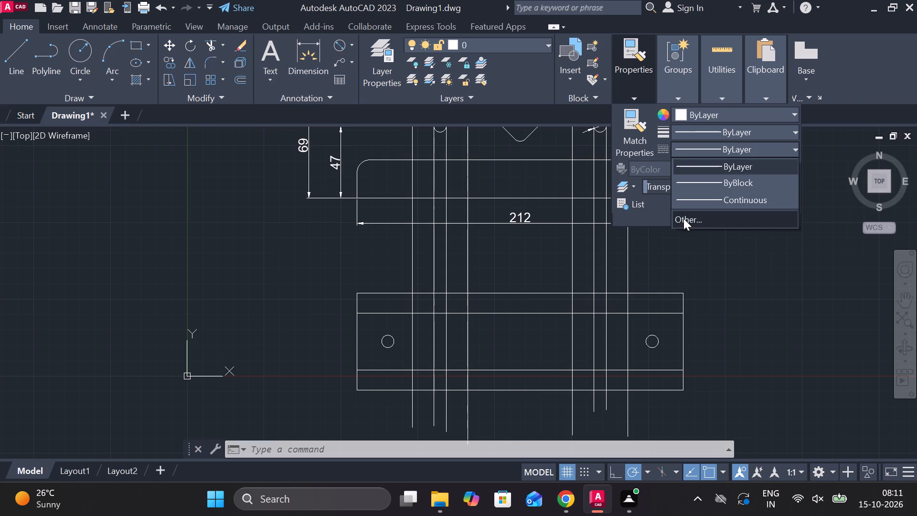
left_click(680, 227)
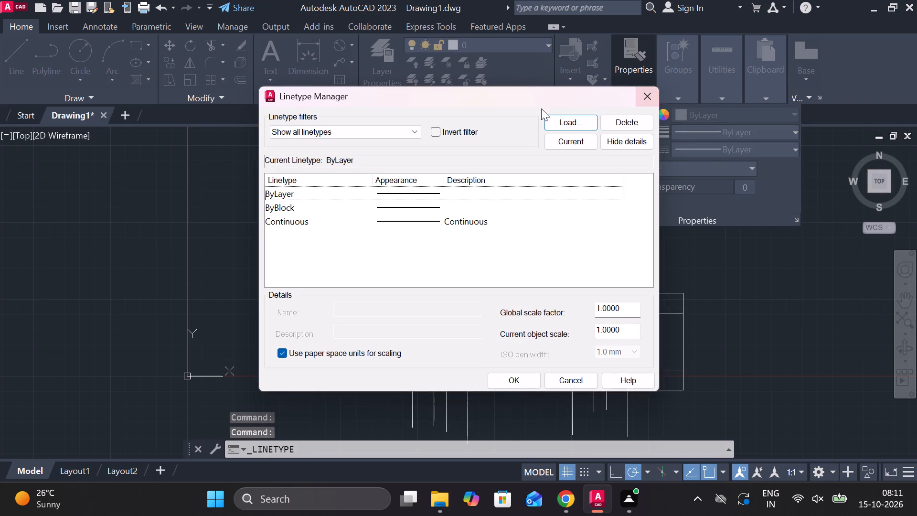
left_click(579, 120)
left_click(451, 208)
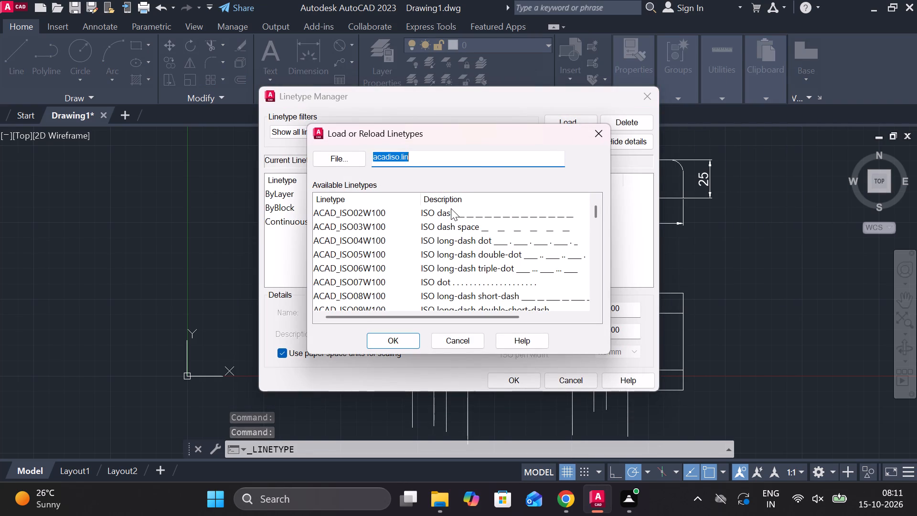
left_click(406, 341)
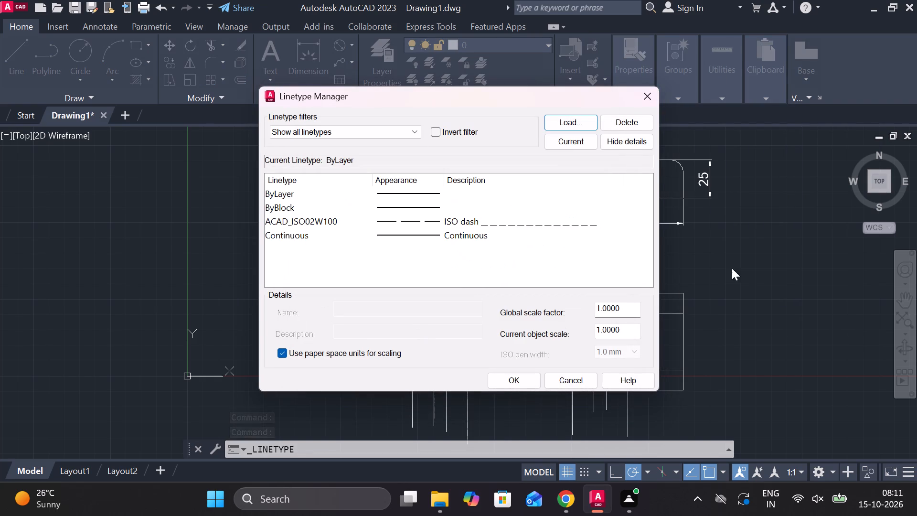
Set both the linetype global scale factor and the current object scale to 0.5.
left_click_drag(623, 313, 552, 313)
left_click(552, 313)
type(".5")
left_click_drag(627, 334, 565, 334)
left_click(565, 334)
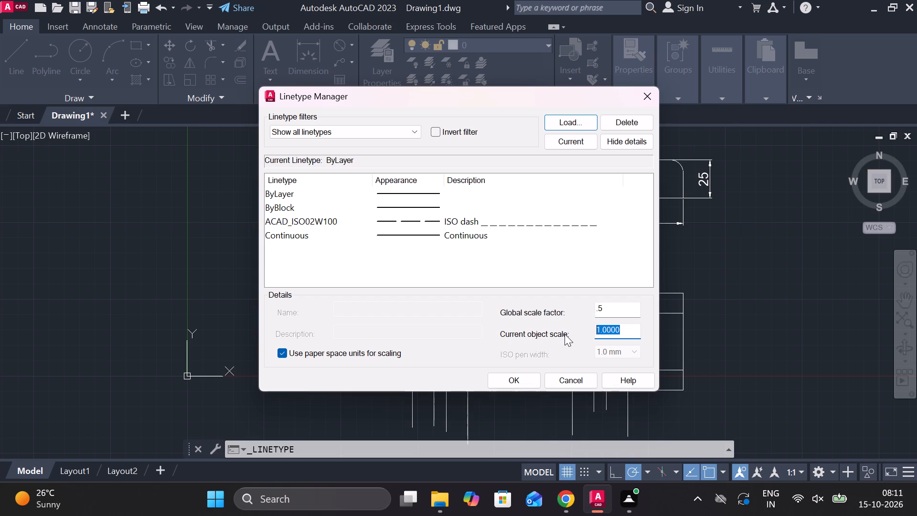
key("period")
key("5")
left_click(509, 376)
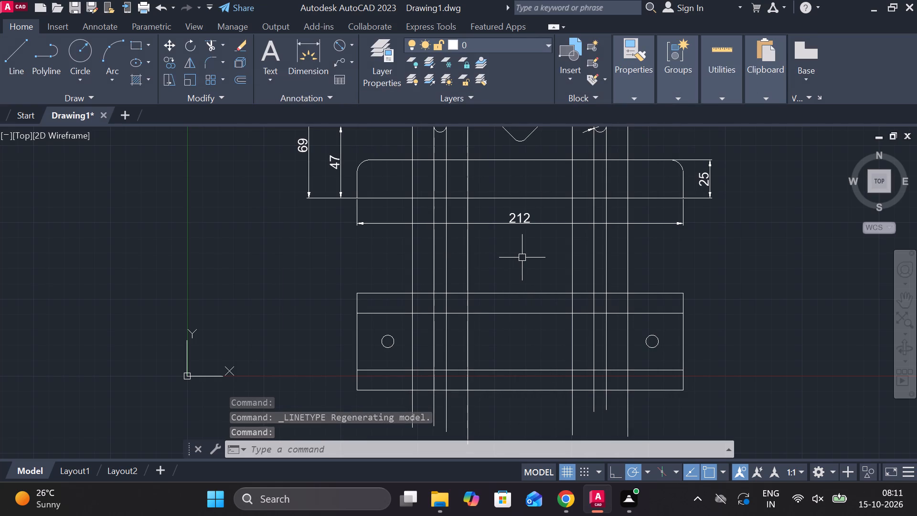
Trim all the vertical projection lines in the gap between the two views and below the lower rectangle.
scroll(522, 266, "down", 1)
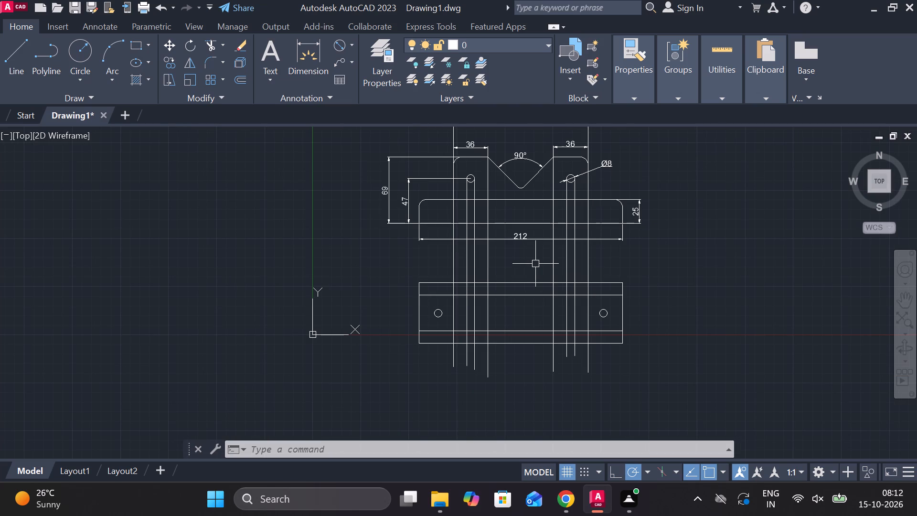
type("tr")
key("space")
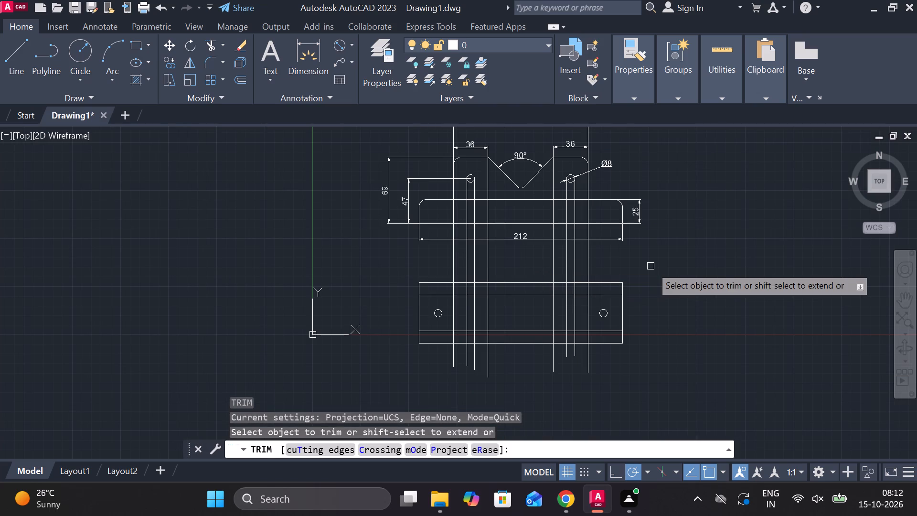
left_click_drag(650, 266, 429, 270)
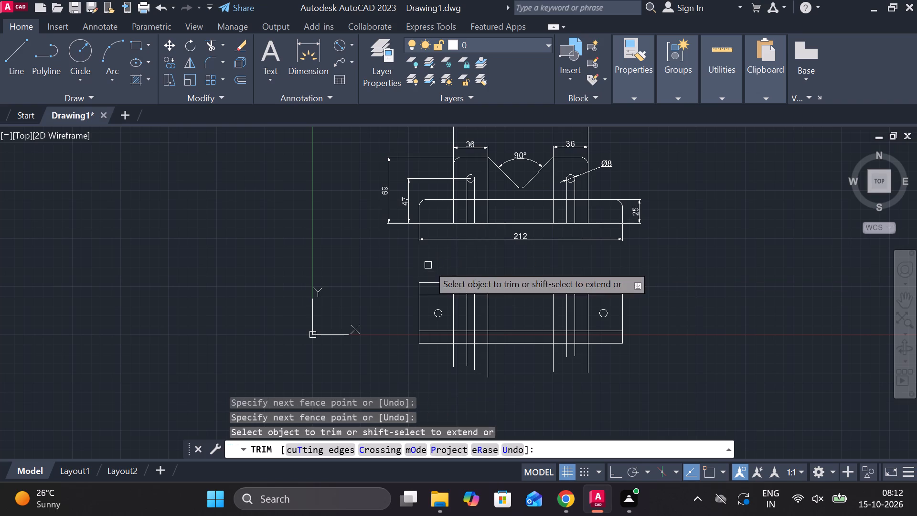
left_click_drag(424, 362, 625, 363)
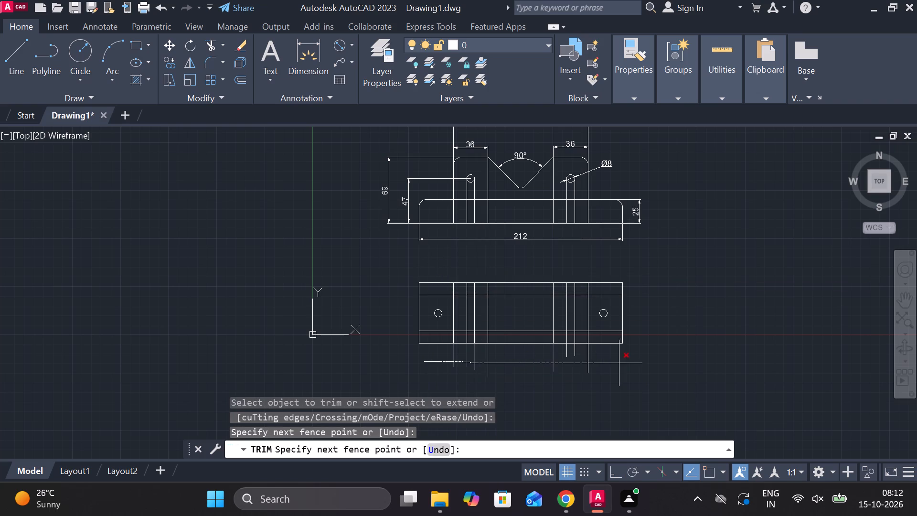
left_click_drag(625, 363, 643, 362)
left_click(573, 357)
left_click(565, 355)
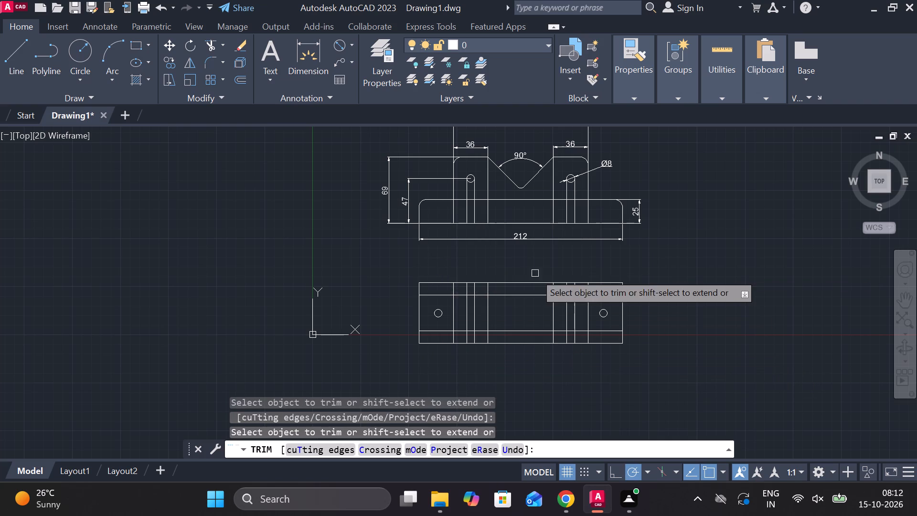
middle_click_drag(527, 254, 532, 318)
key("Escape")
Trim away the two vertical projection lines running down from the V-notch's upper corners in the front view.
scroll(491, 242, "up", 2)
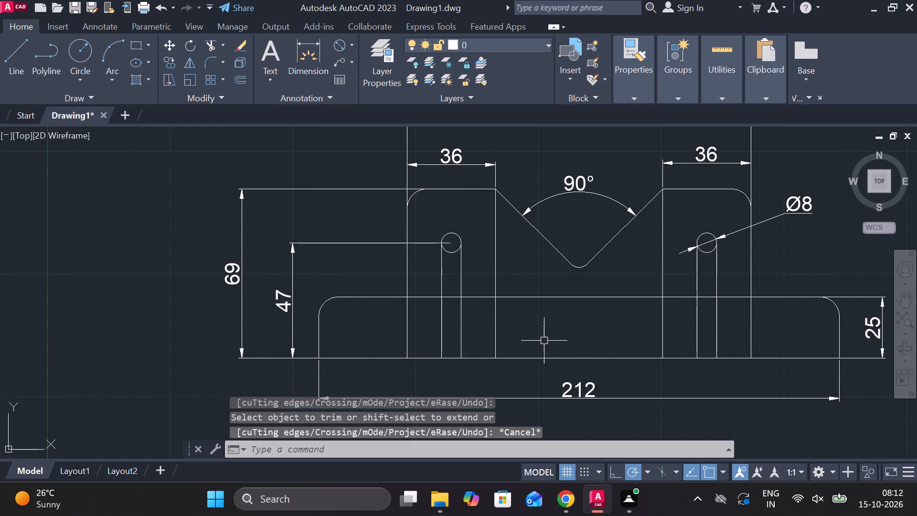
type("tr")
key("space")
left_click(492, 316)
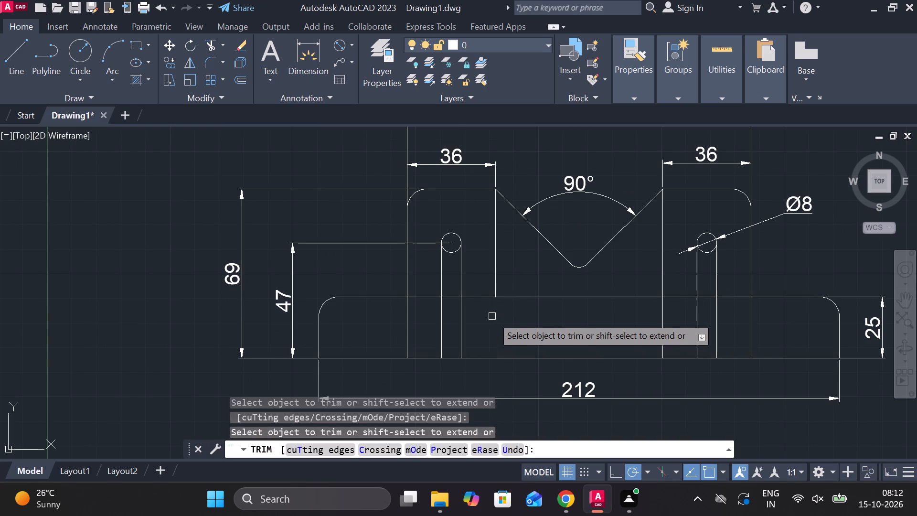
left_click(664, 325)
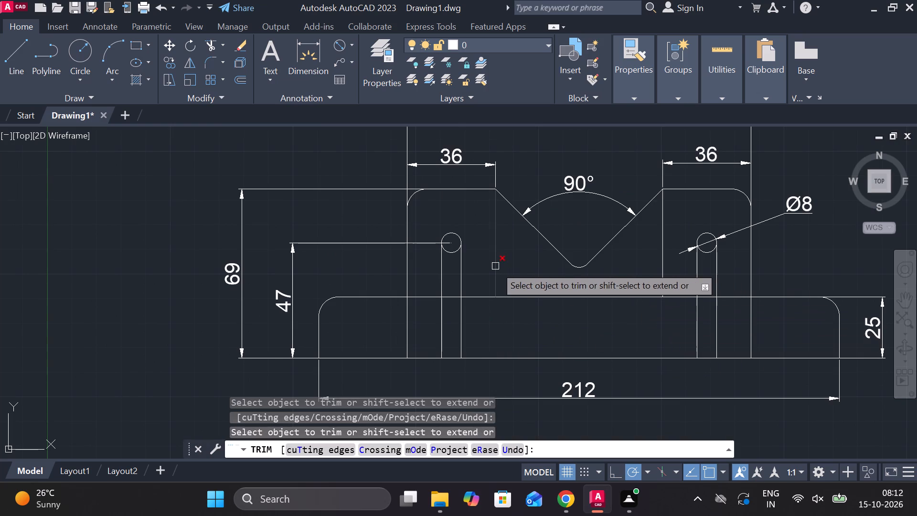
left_click(494, 265)
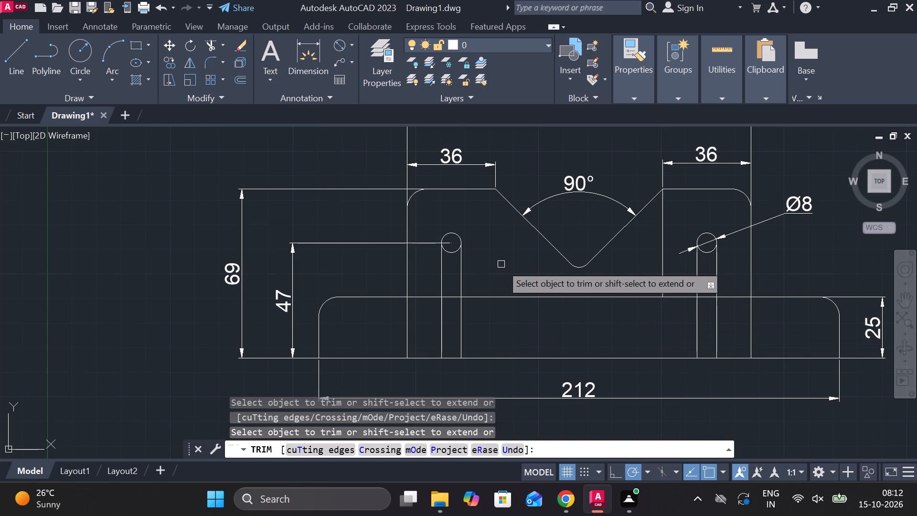
left_click(663, 255)
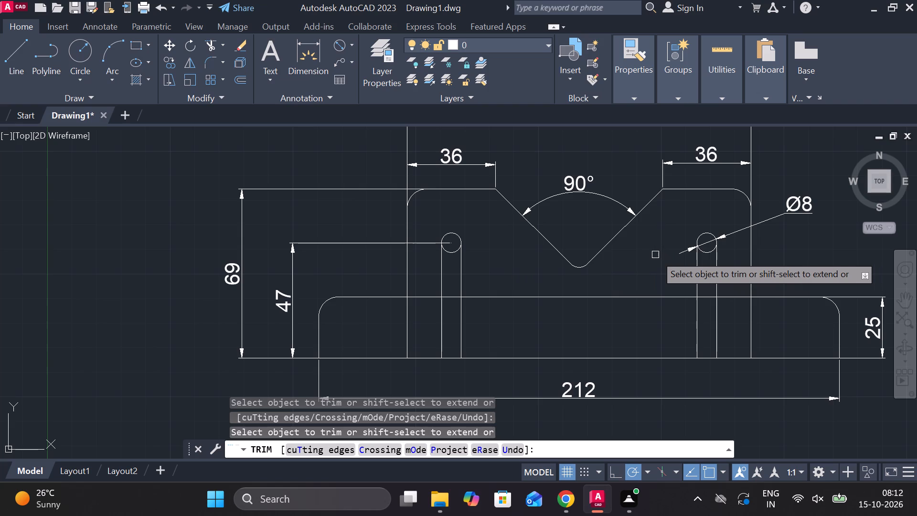
key("Escape")
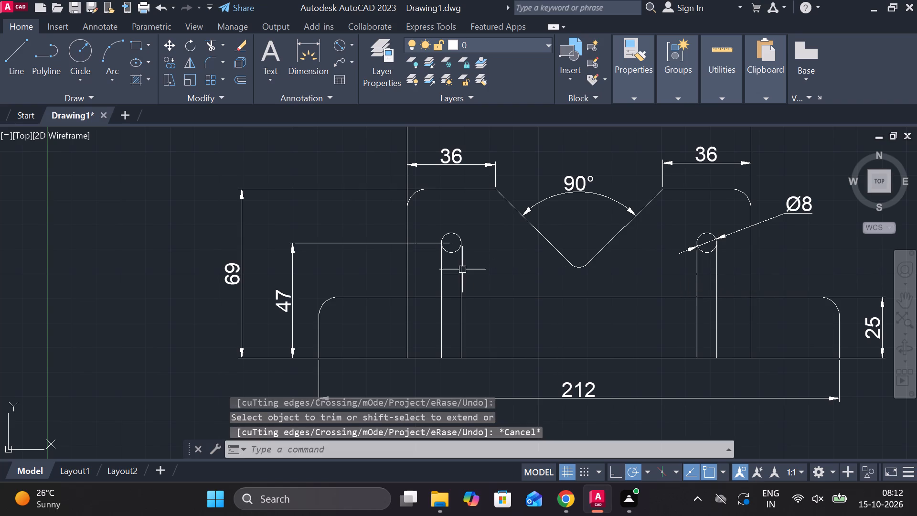
Erase the four vertical projection lines below the two holes in the front view.
left_click(462, 269)
left_click(442, 270)
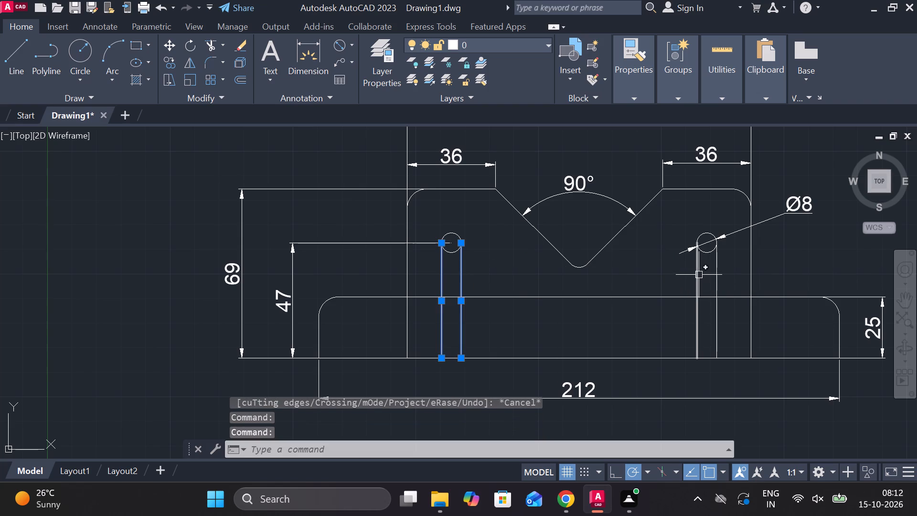
left_click(698, 273)
left_click(717, 269)
type("e")
key("space")
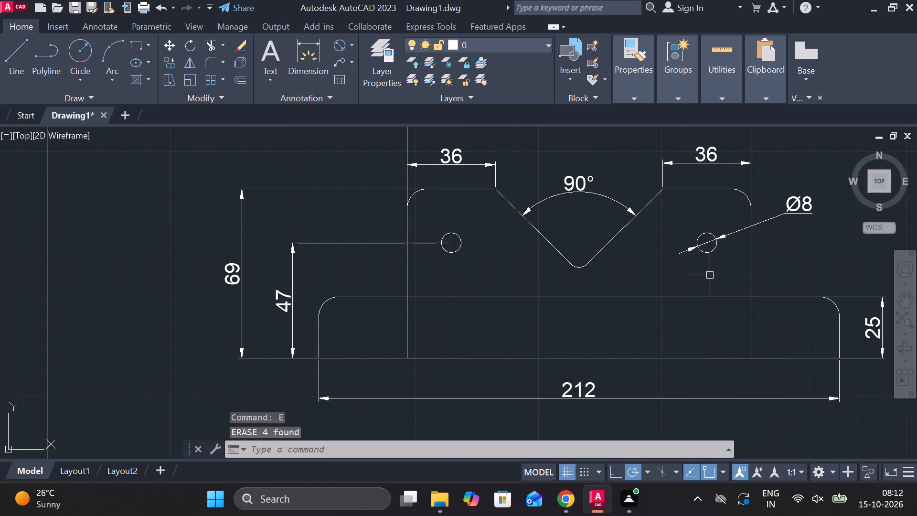
Trim all eight vertical projection lines between the two inner horizontal lines of the top view.
scroll(671, 279, "down", 2)
middle_click_drag(661, 350, 602, 284)
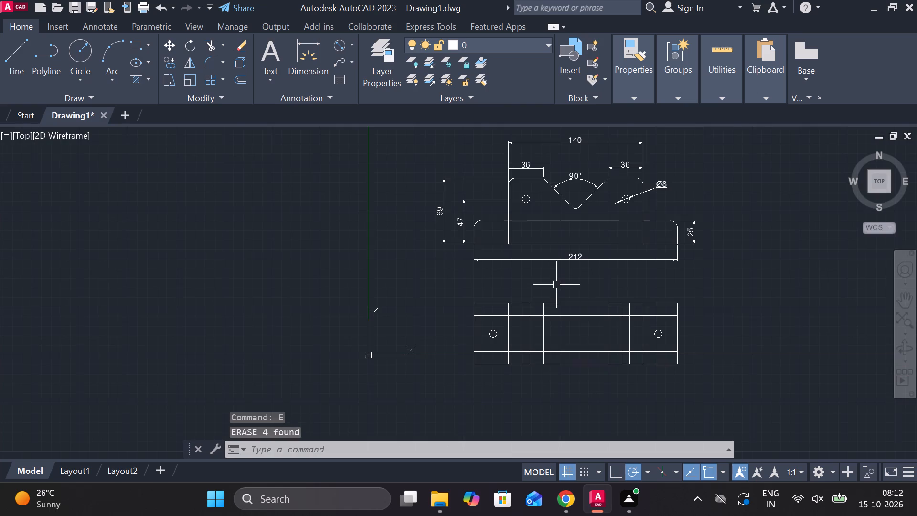
scroll(554, 288, "up", 2)
middle_click_drag(536, 383, 531, 230)
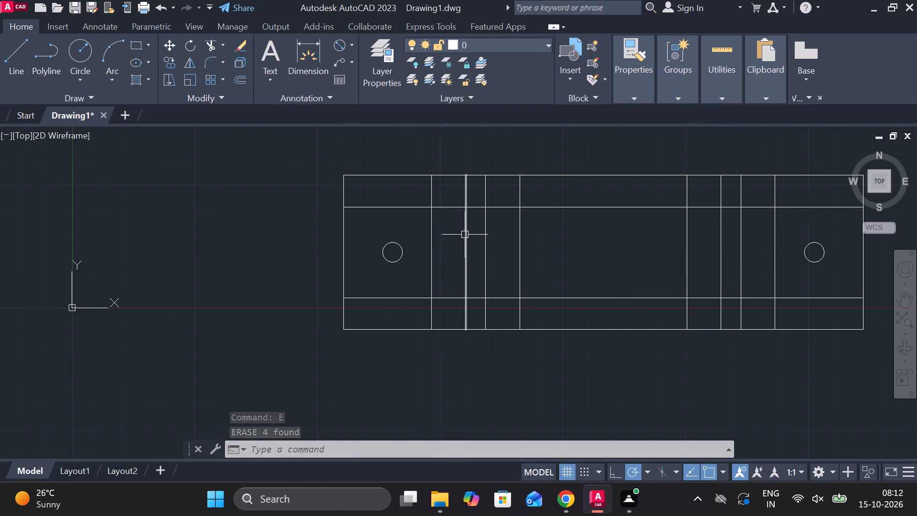
left_click(465, 235)
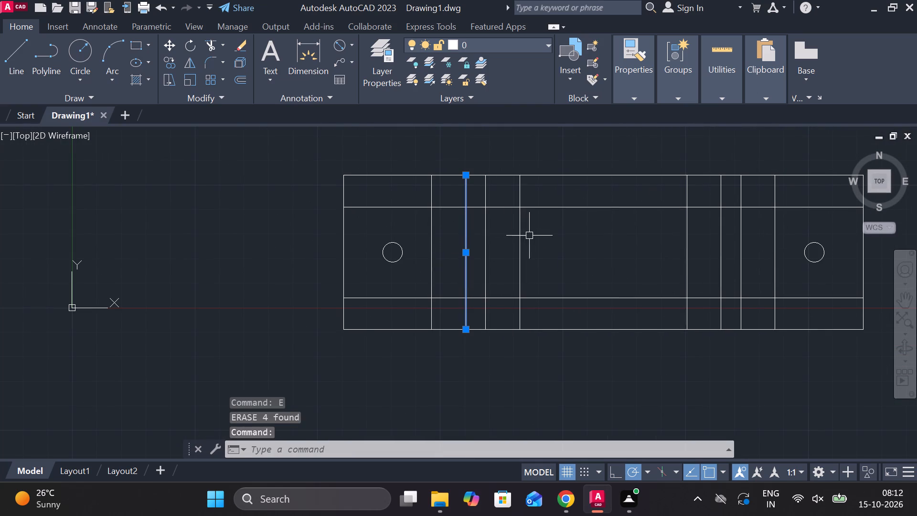
key("Escape")
type("tr")
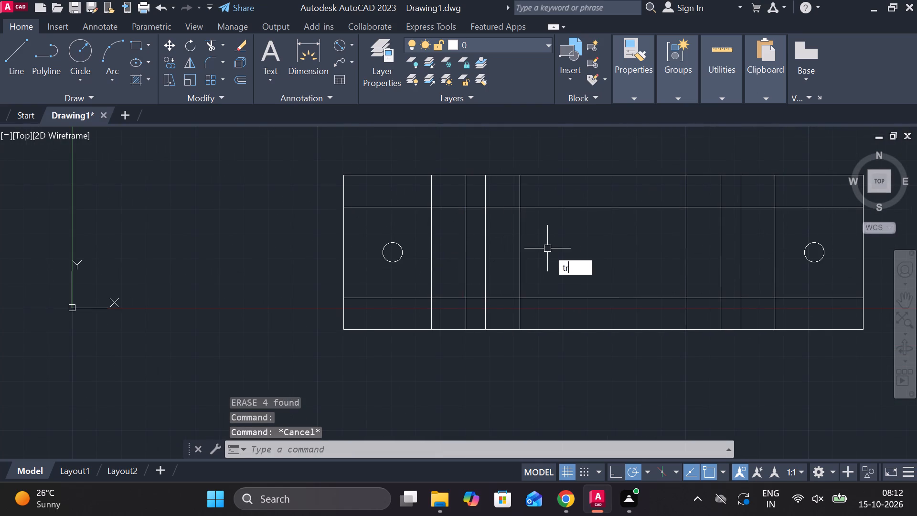
key("space")
left_click_drag(421, 257, 774, 263)
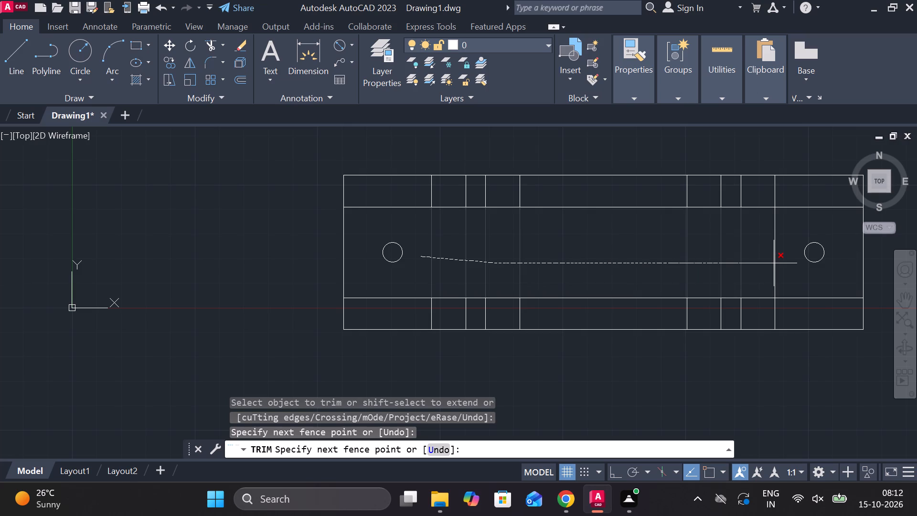
left_click_drag(774, 263, 778, 263)
key("Escape")
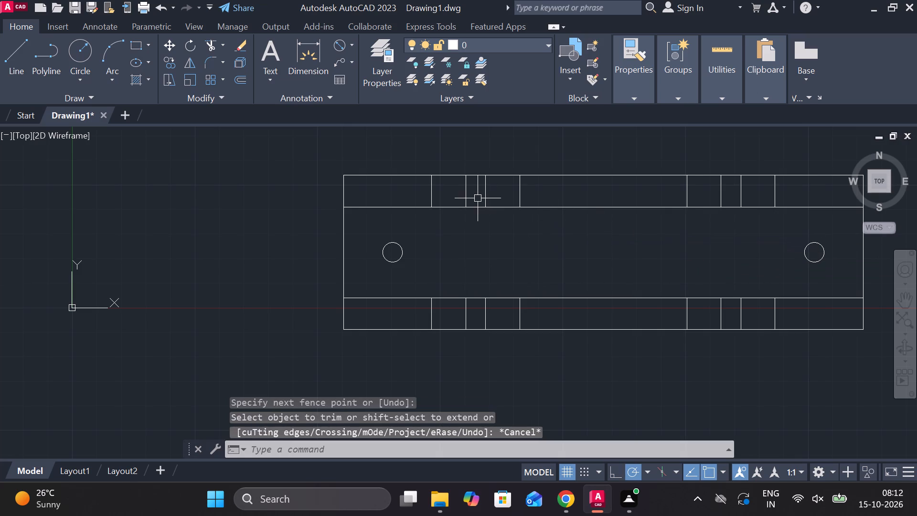
Assign the ACAD_ISO02W100 linetype to the eight short hole-edge lines in the top view's upper and lower strips.
double_click(468, 191)
double_click(490, 197)
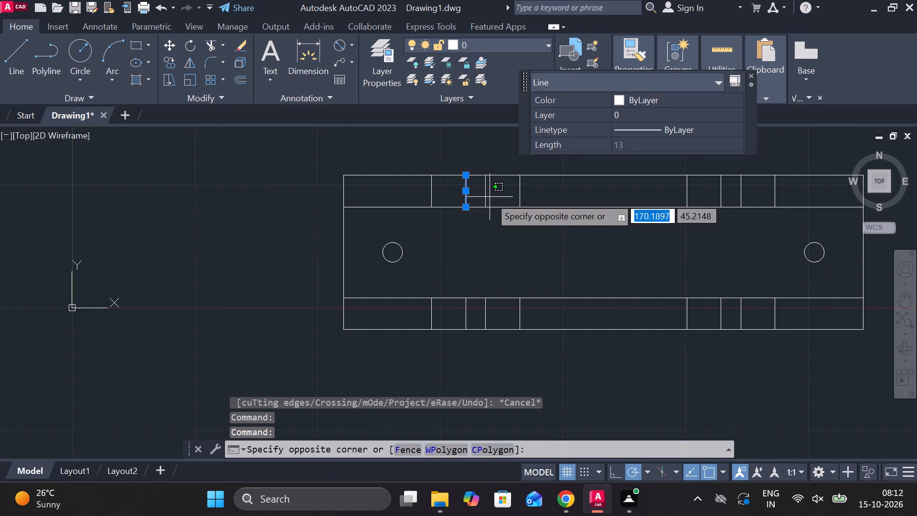
left_click(486, 193)
left_click(486, 193)
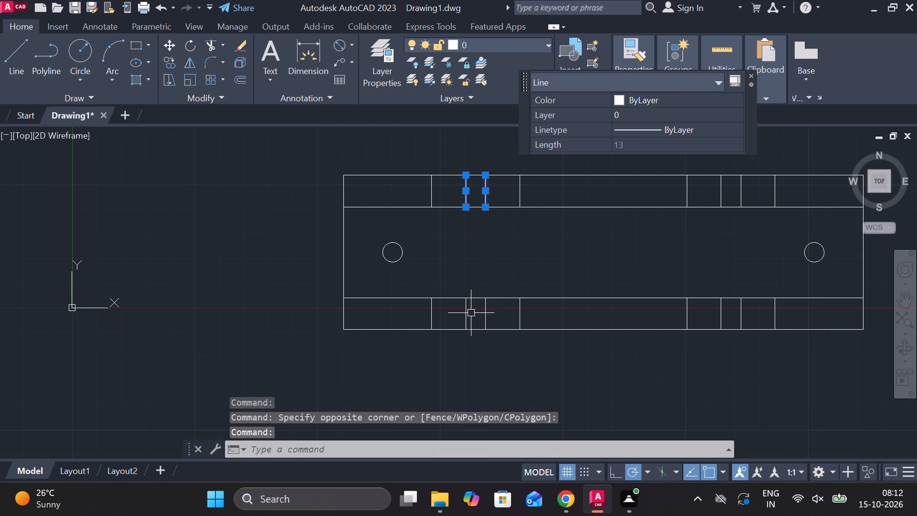
left_click(464, 314)
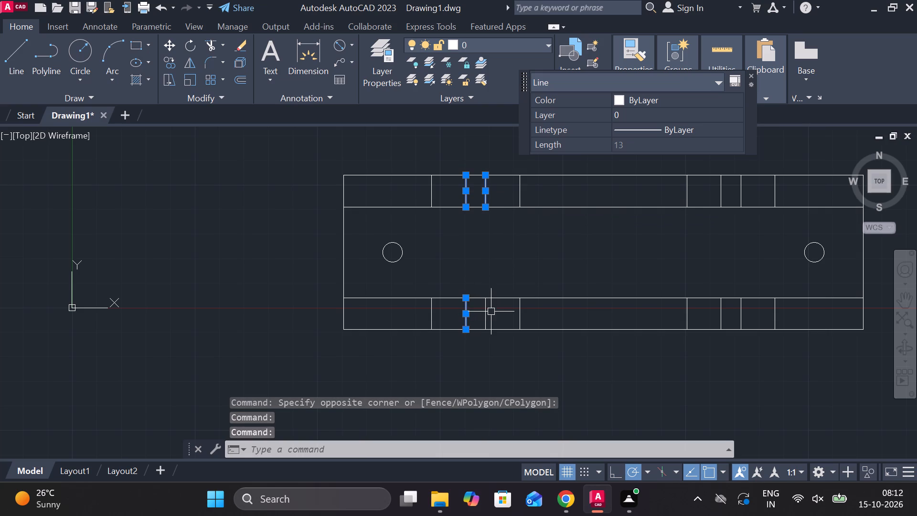
left_click(484, 314)
middle_click_drag(673, 255, 594, 301)
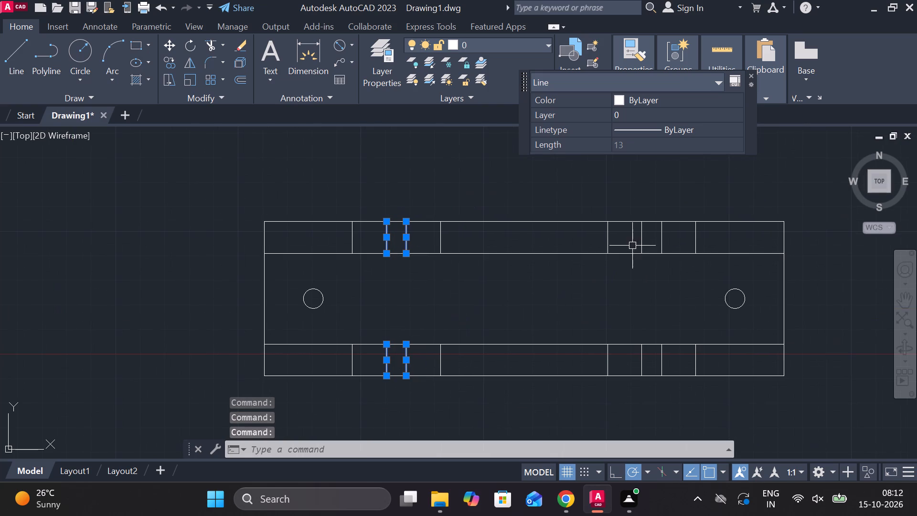
left_click(641, 240)
left_click(664, 234)
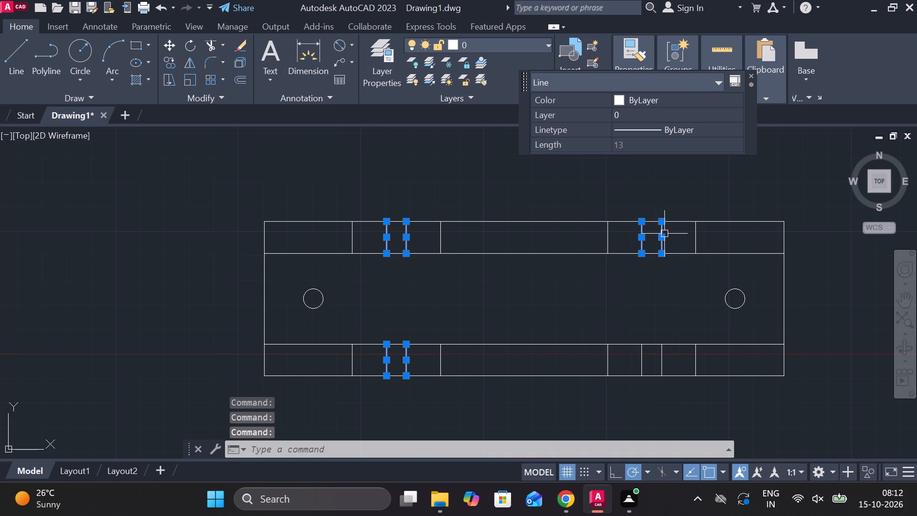
double_click(659, 355)
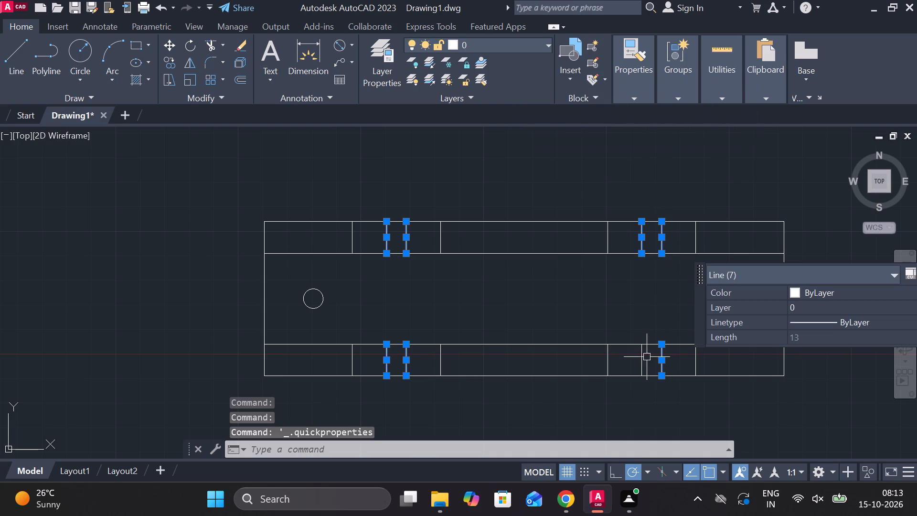
left_click(645, 358)
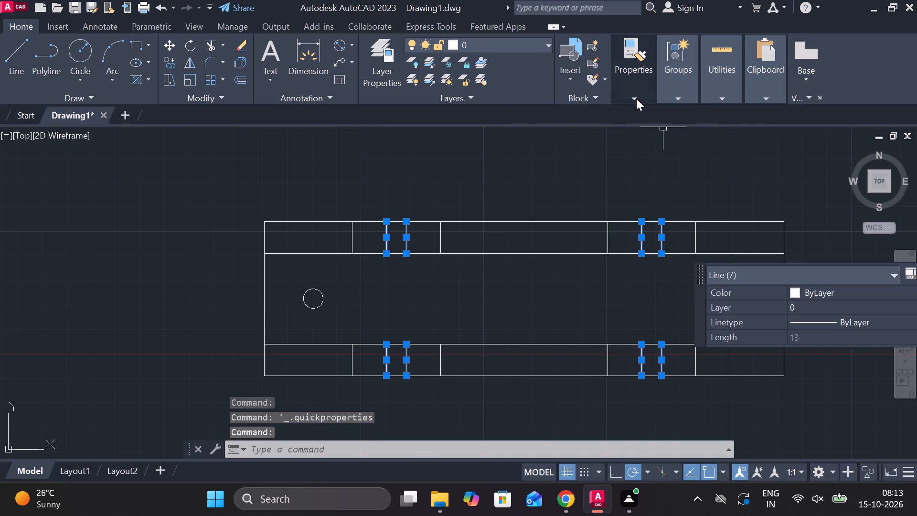
left_click(636, 98)
left_click(758, 142)
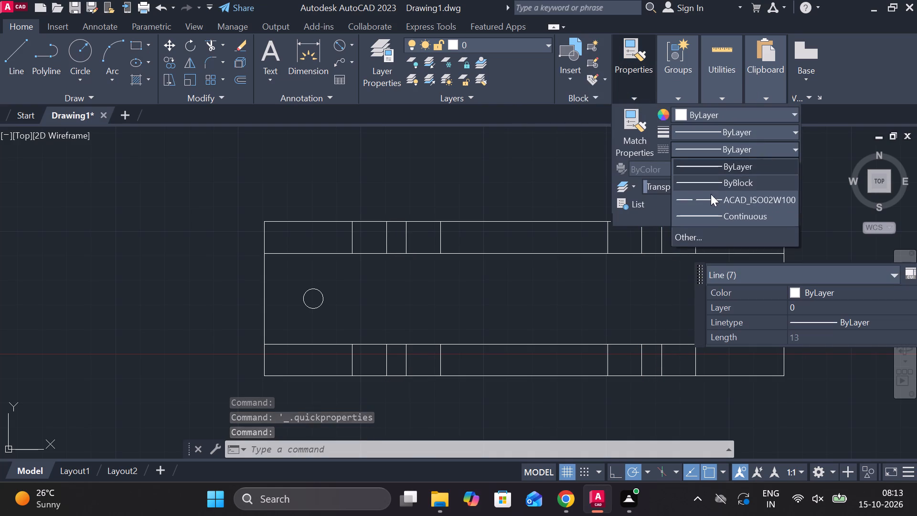
left_click(688, 200)
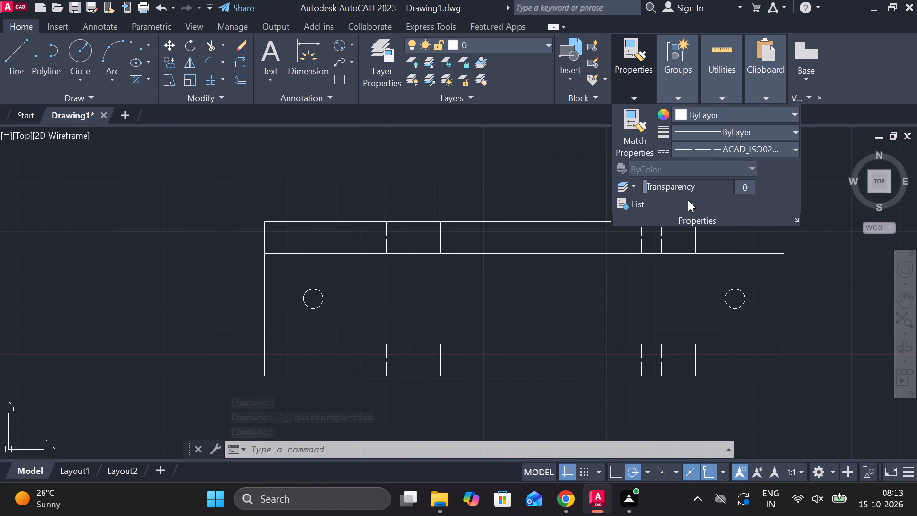
key("Escape")
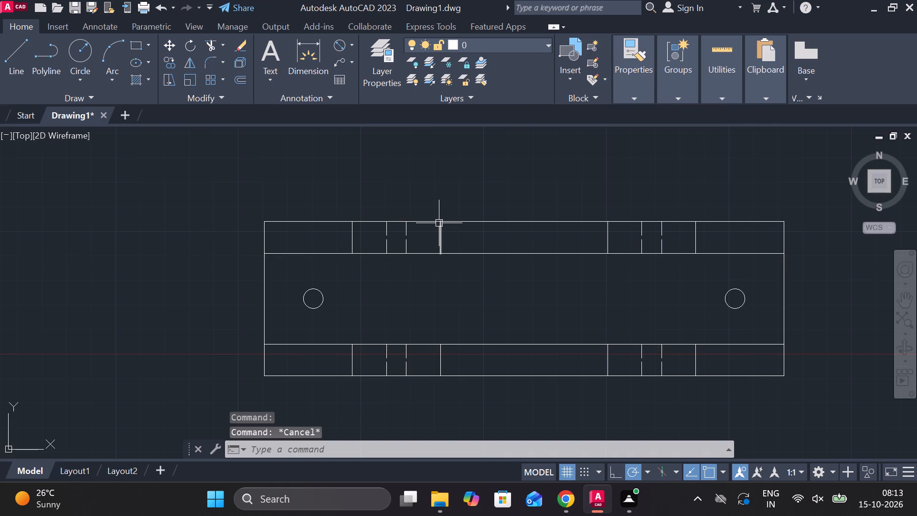
Add a linear dimension for the top view's overall length, placed below the view.
scroll(439, 223, "down", 1)
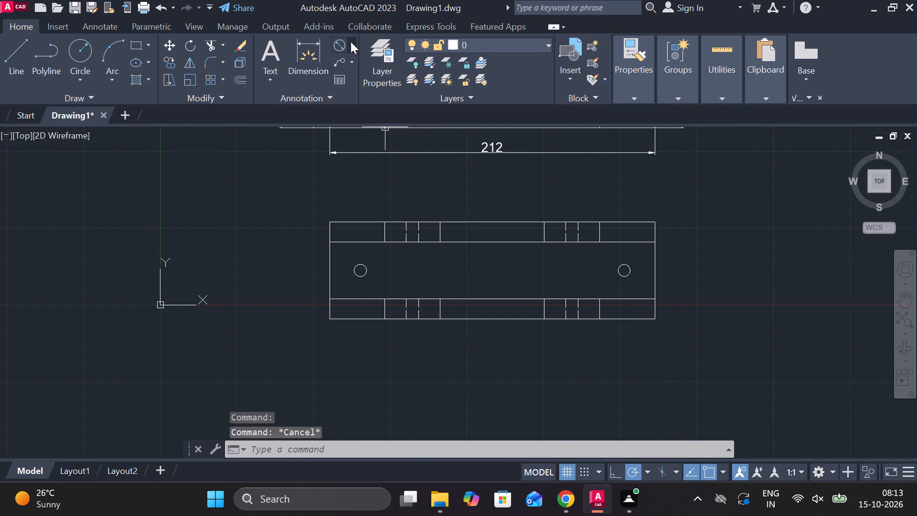
left_click(351, 41)
left_click(355, 70)
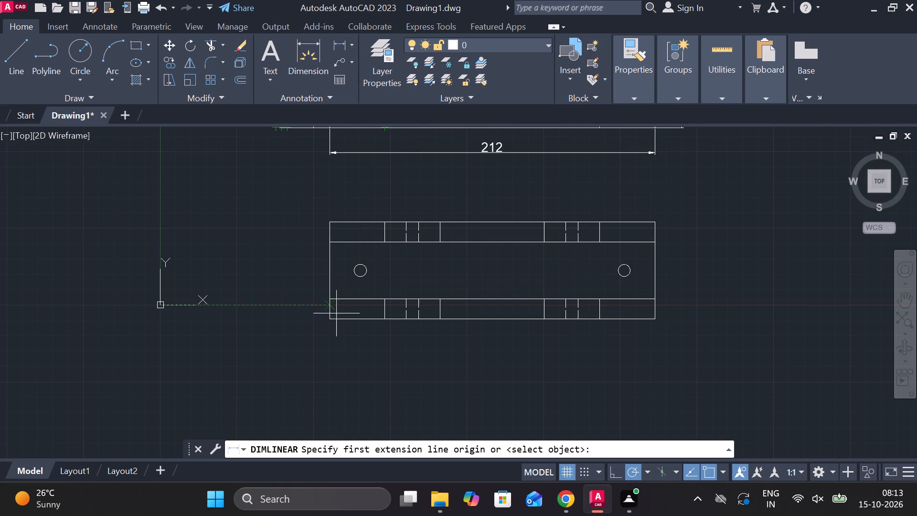
left_click(332, 330)
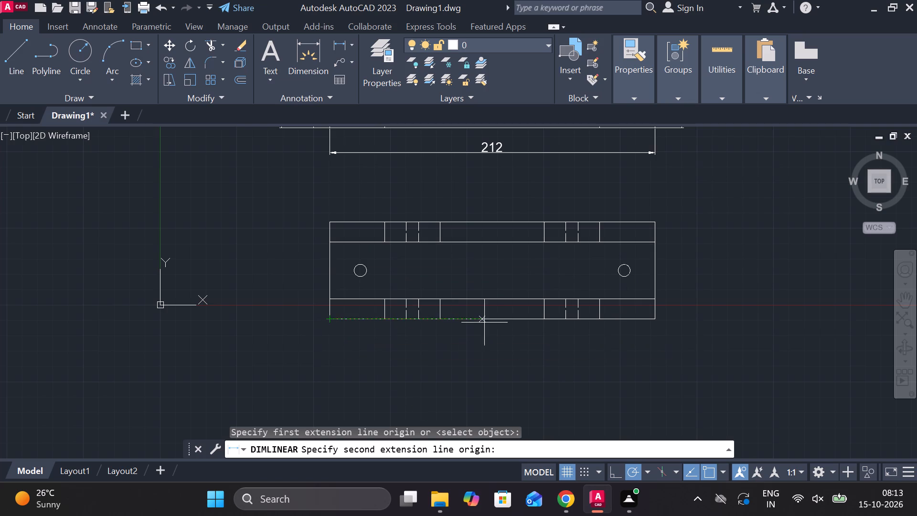
left_click(658, 320)
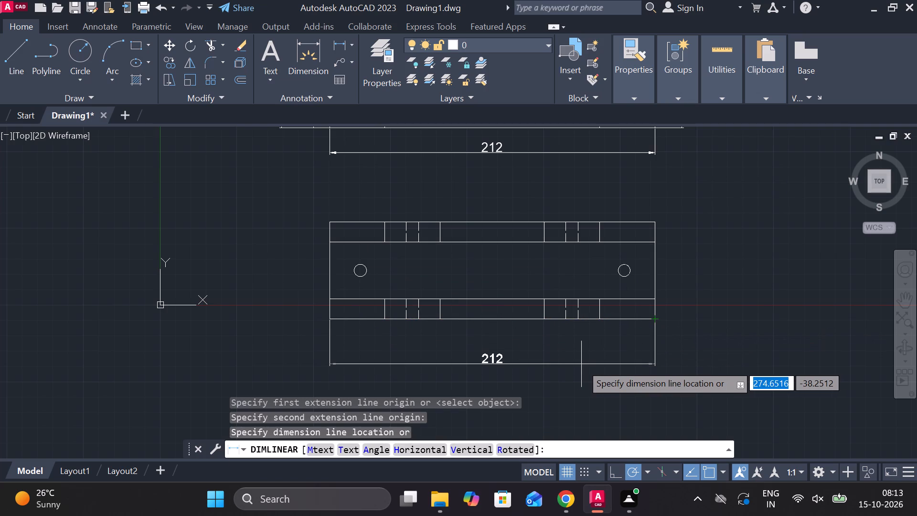
left_click(580, 370)
Add a horizontal linear dimension between the centres of the top view's two holes, placed above the overall length dimension.
key("space")
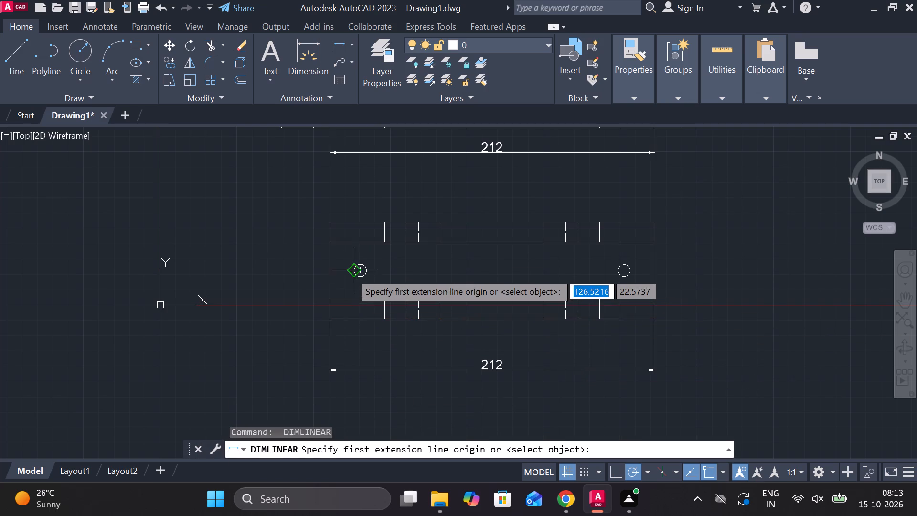
scroll(363, 270, "up", 2)
left_click(356, 272)
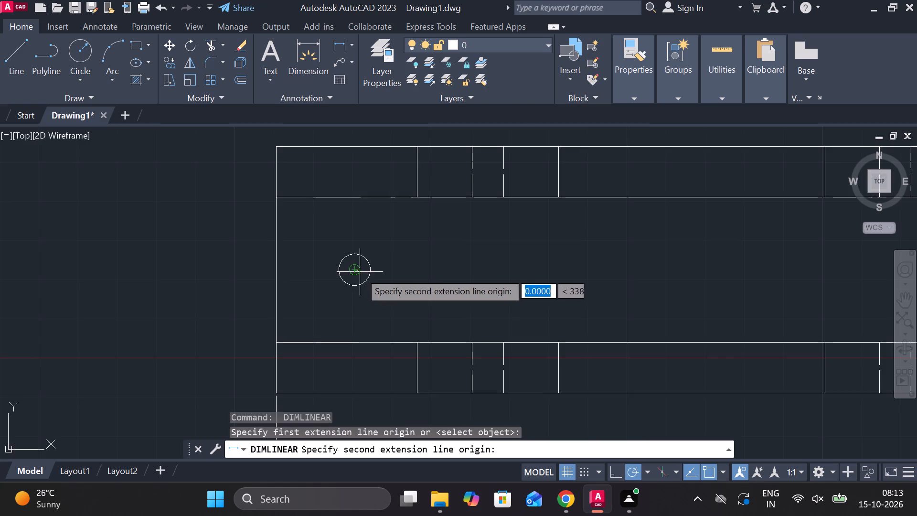
scroll(360, 272, "down", 3)
scroll(522, 270, "up", 2)
left_click(522, 270)
scroll(520, 283, "down", 2)
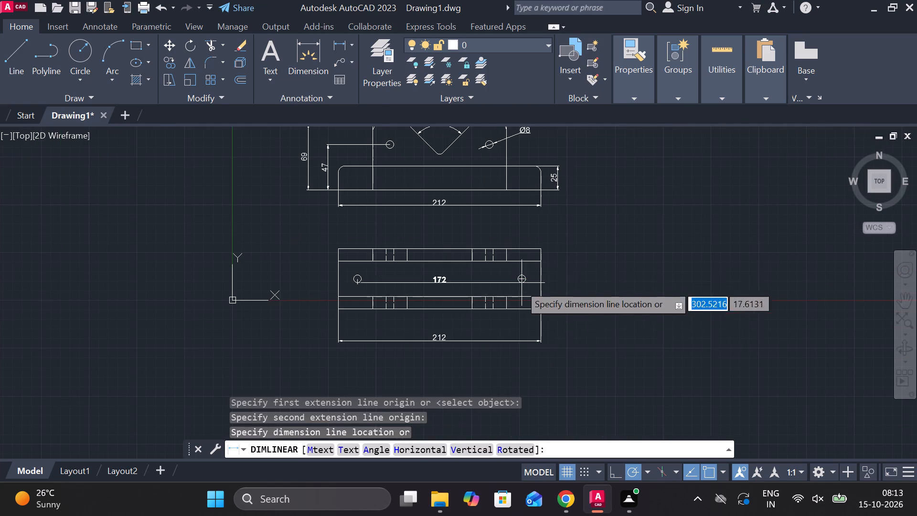
scroll(502, 331, "up", 1)
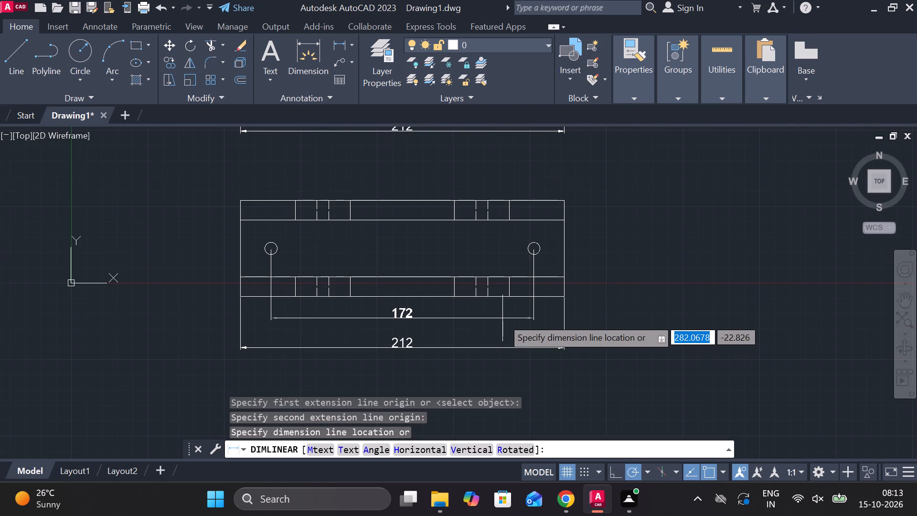
left_click(502, 318)
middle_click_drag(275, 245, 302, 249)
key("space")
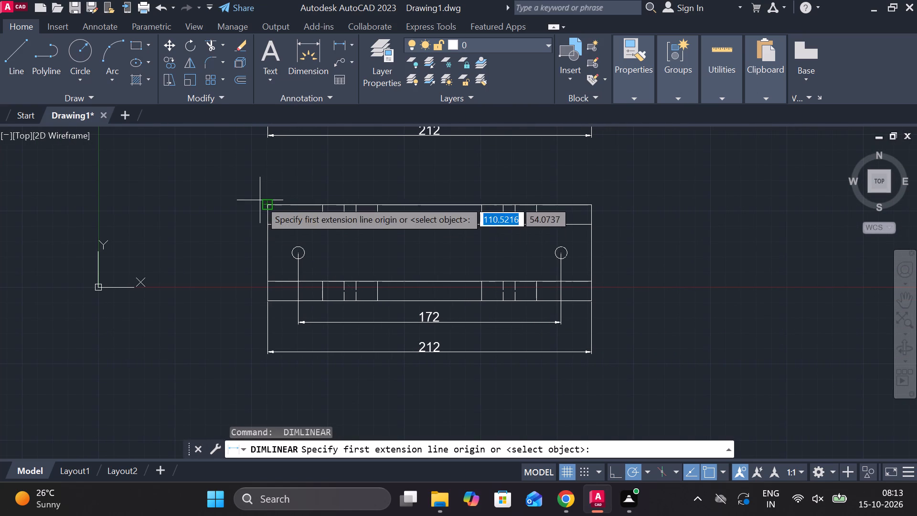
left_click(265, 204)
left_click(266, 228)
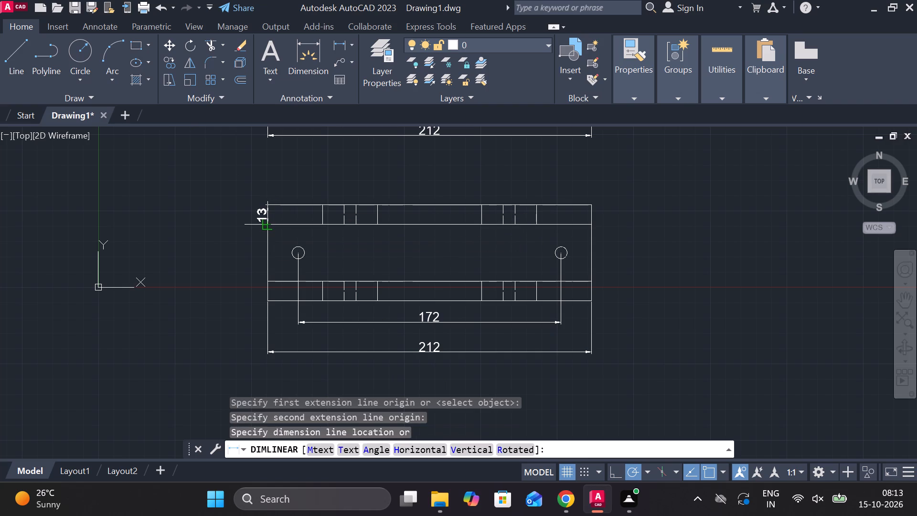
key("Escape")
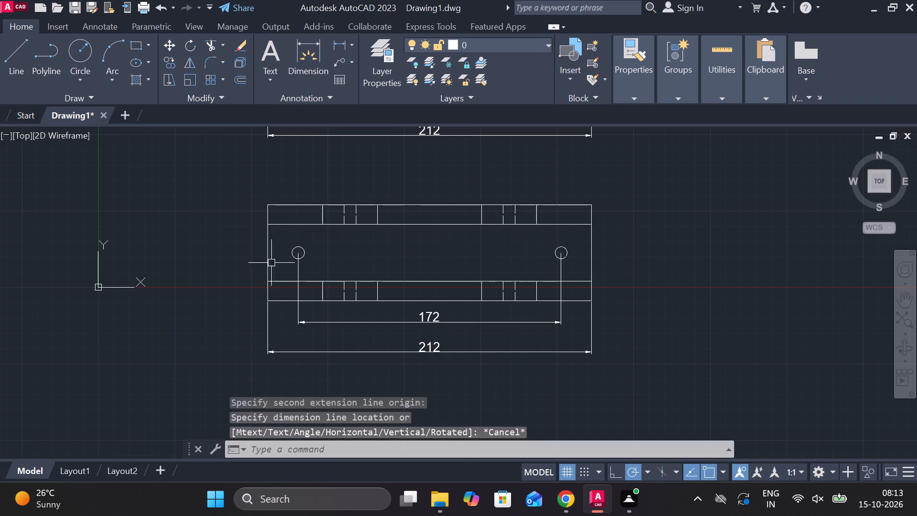
Erase the two inner horizontal lines running the full length of the top view.
left_click(277, 282)
double_click(284, 224)
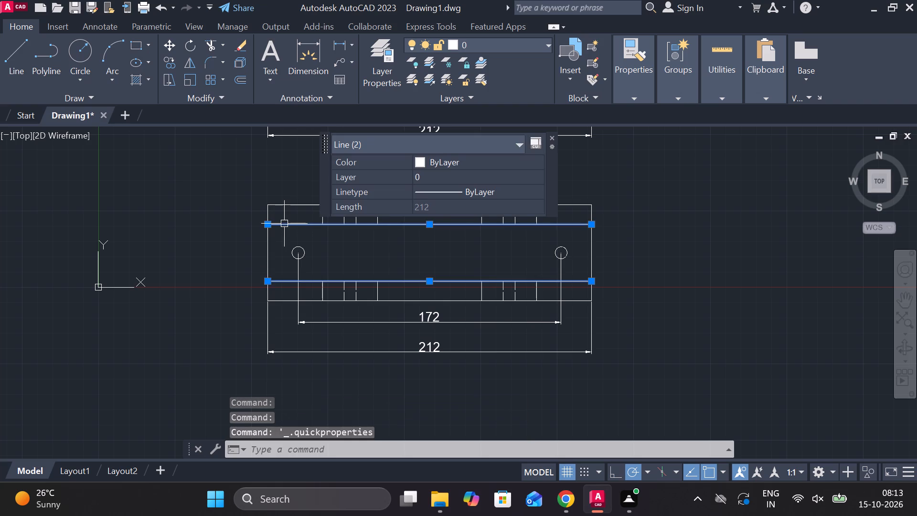
type("e")
key("space")
Offset the top view's upper and lower long edges inward by 17.3.
left_click(285, 204)
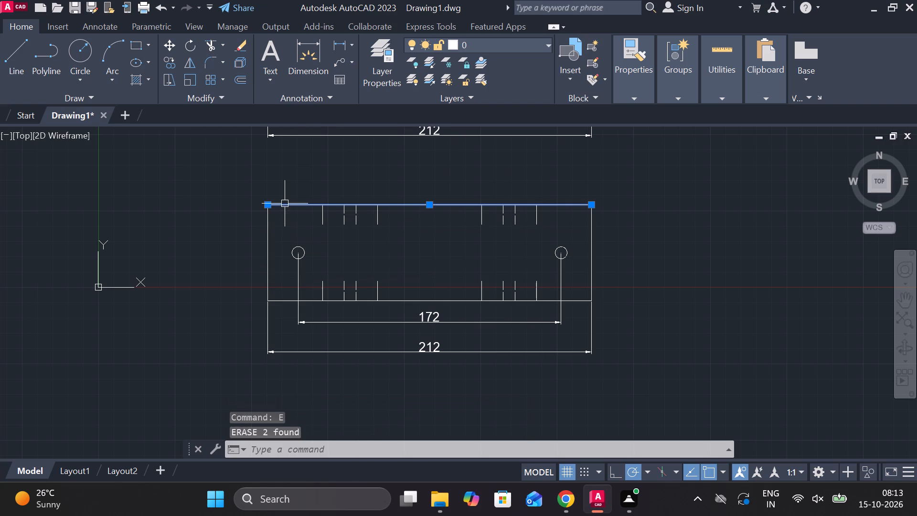
key("o")
key("Return")
key("Return")
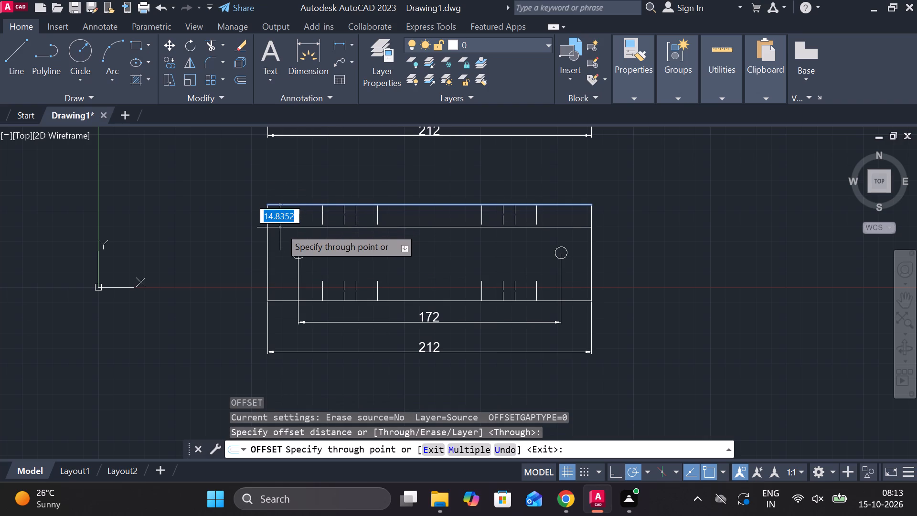
type("17.3")
key("Return")
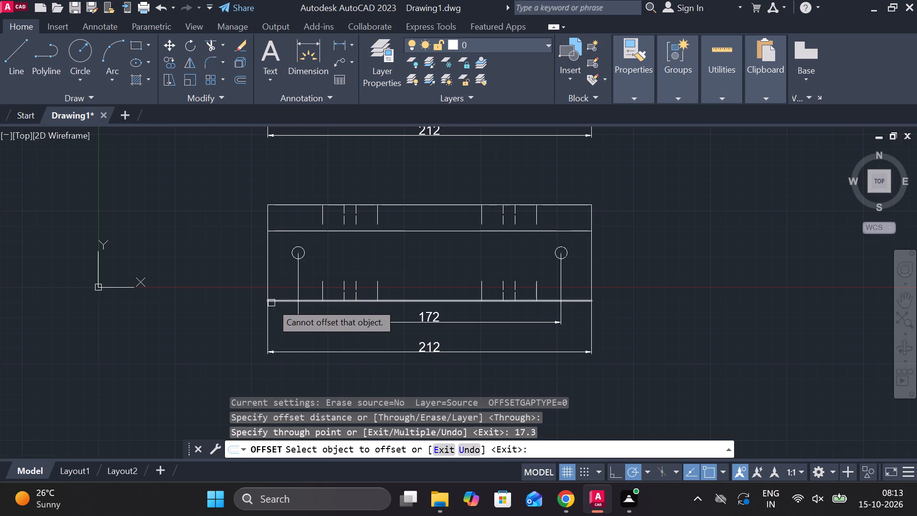
left_click(279, 302)
type("17.3")
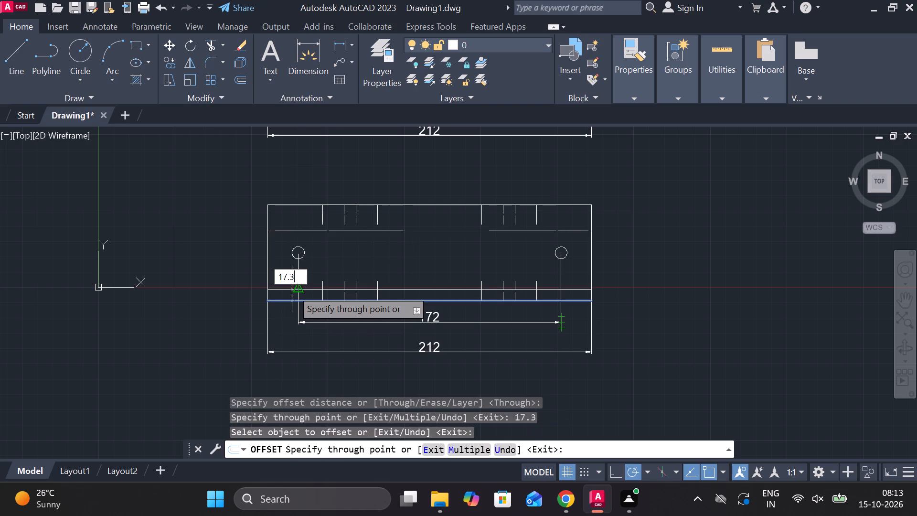
key("Return")
key("Escape")
Extend the four short vertical lines in the left half of the top view's lower strip to the new lower inner line.
scroll(331, 276, "up", 1)
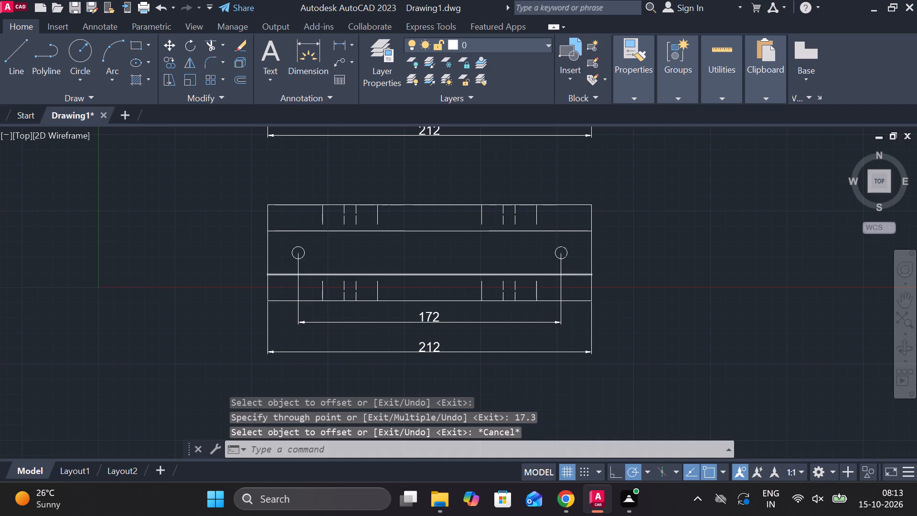
type("ex")
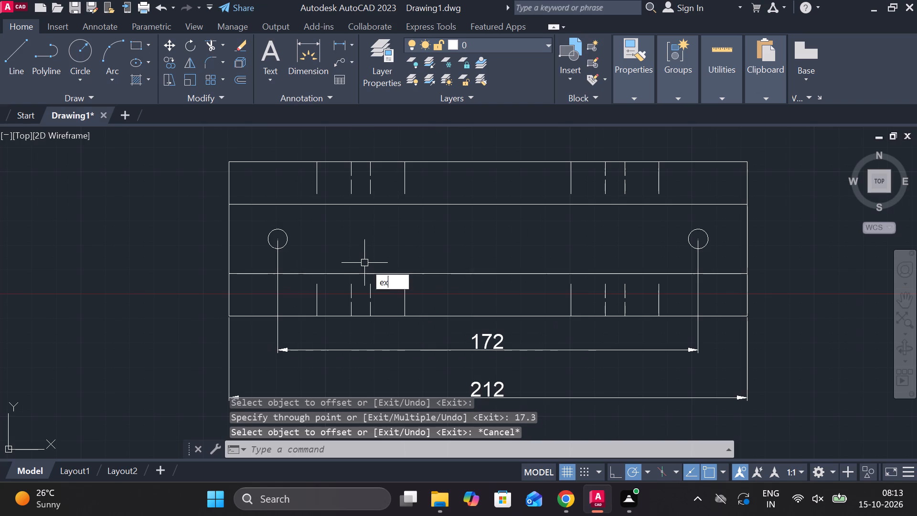
key("space")
left_click(316, 296)
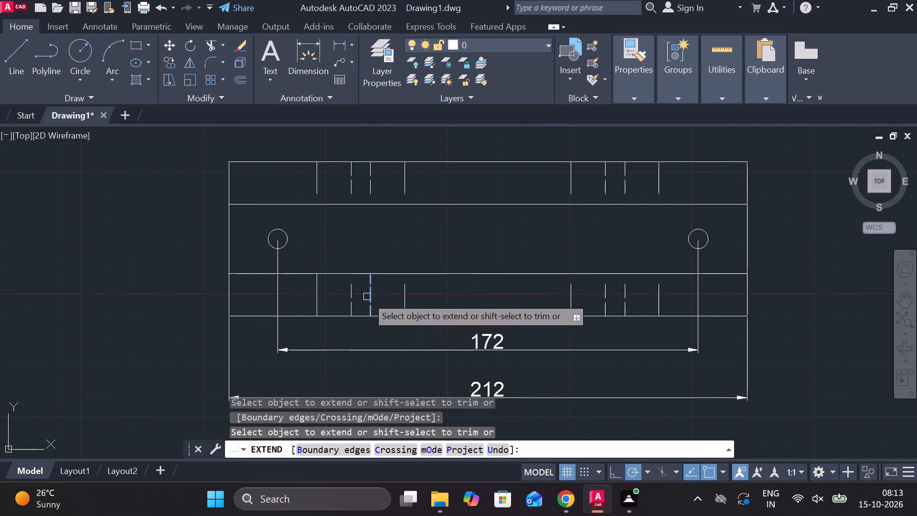
left_click(352, 301)
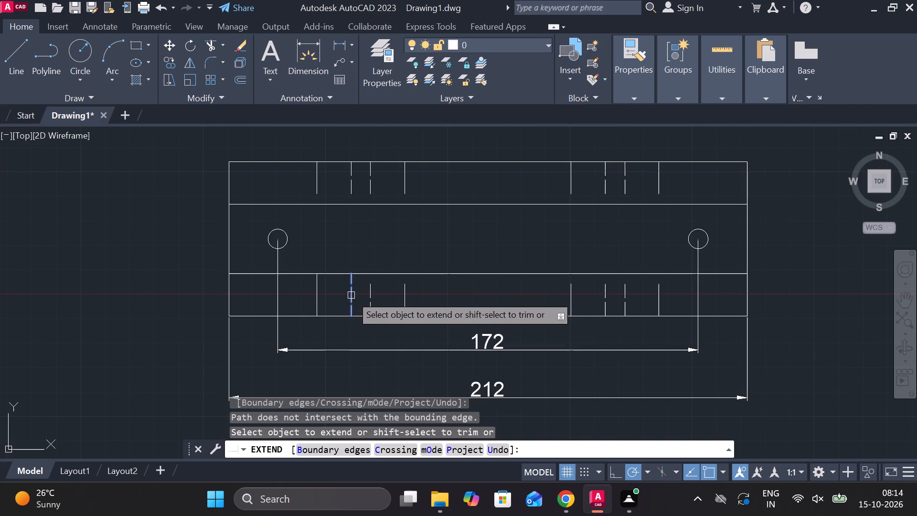
left_click(351, 292)
left_click(367, 293)
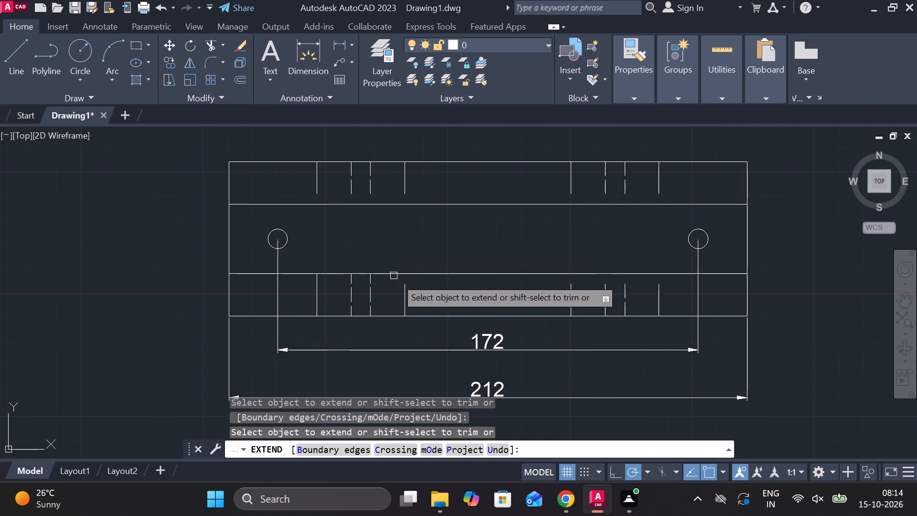
left_click(401, 294)
Extend all eight short vertical lines in the top view's upper strip down to the new upper inner line.
left_click(313, 186)
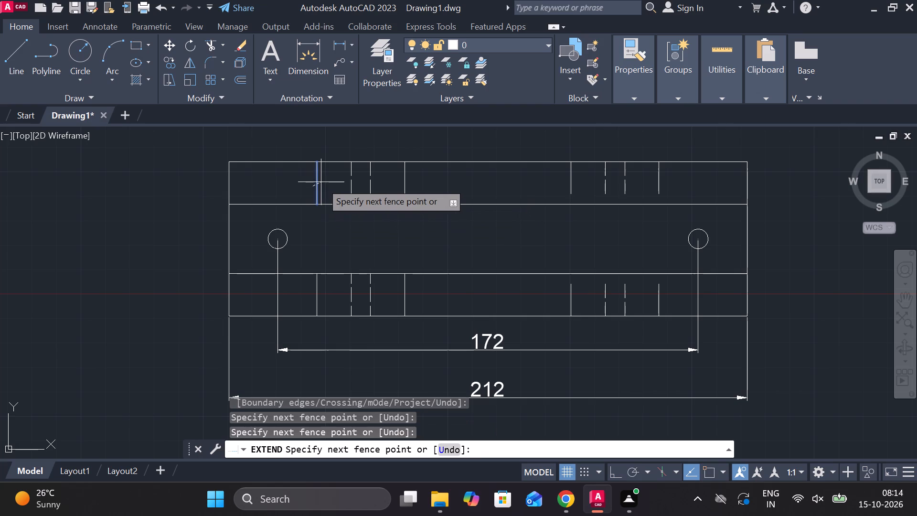
double_click(321, 182)
left_click(349, 186)
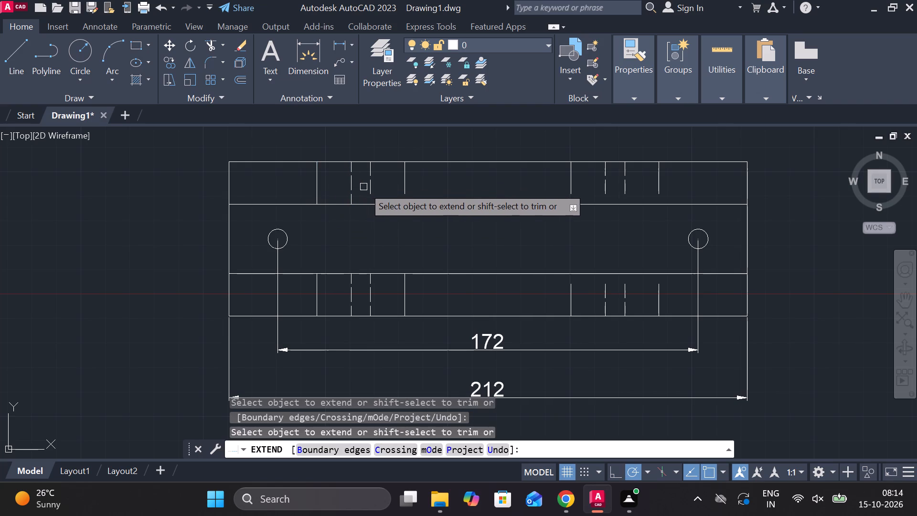
left_click(371, 184)
left_click(405, 184)
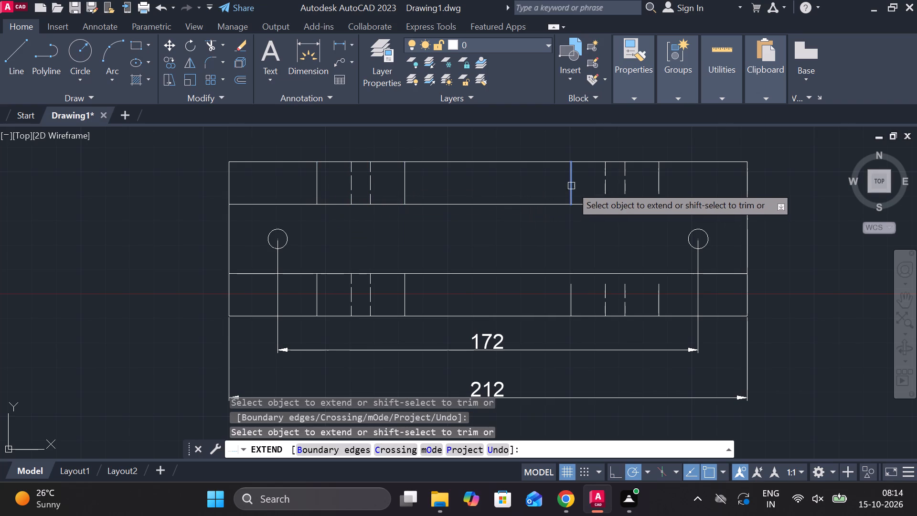
left_click(569, 185)
left_click(606, 187)
left_click(625, 187)
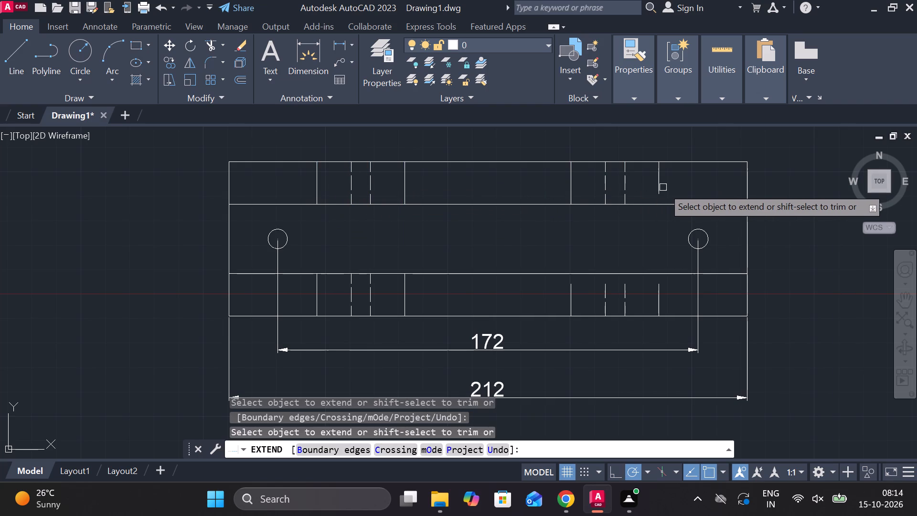
left_click(659, 182)
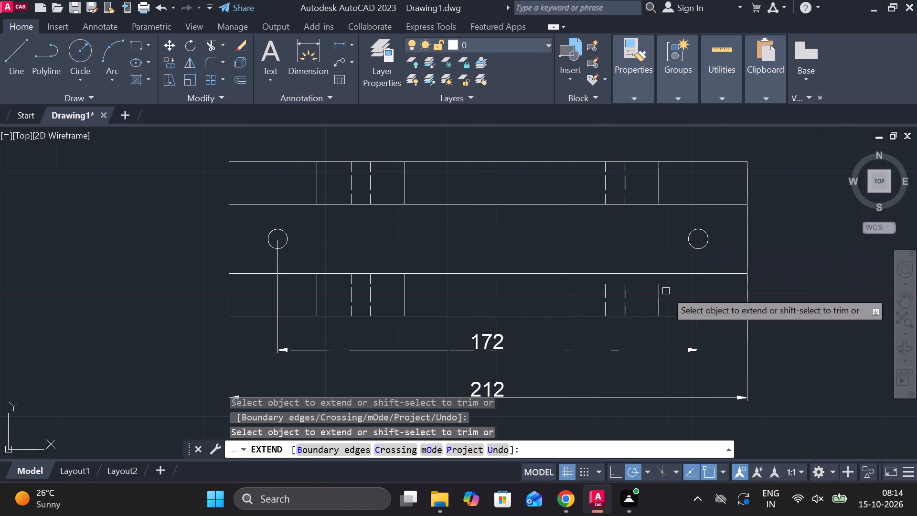
Extend the four short vertical lines in the right half of the top view's lower strip to the lower inner line.
left_click(661, 298)
left_click(625, 298)
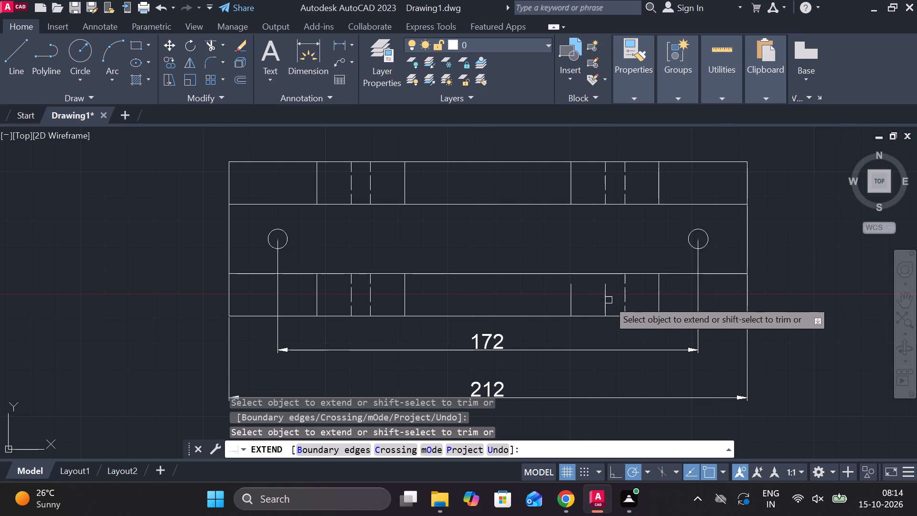
left_click(608, 300)
left_click(573, 299)
key("Escape")
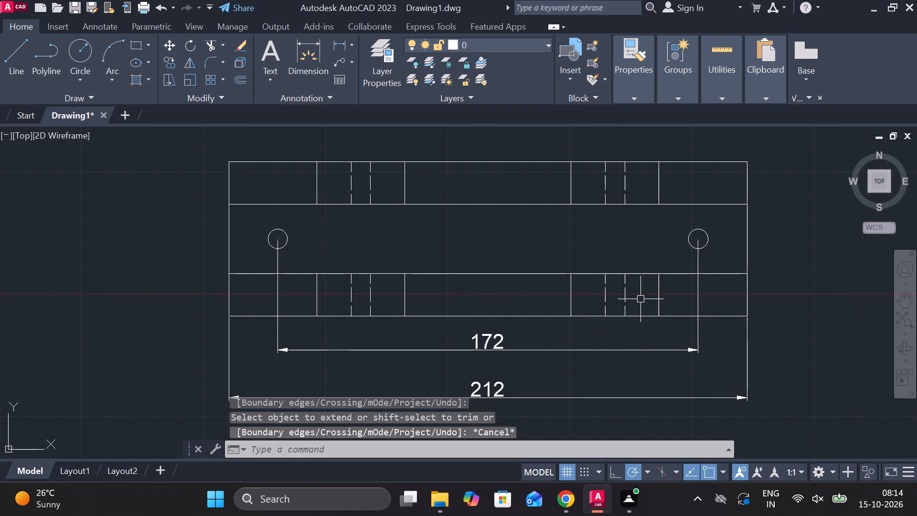
Trim both ends of the two inner horizontal lines back to the outermost vertical lines of the strips.
type("tr")
key("space")
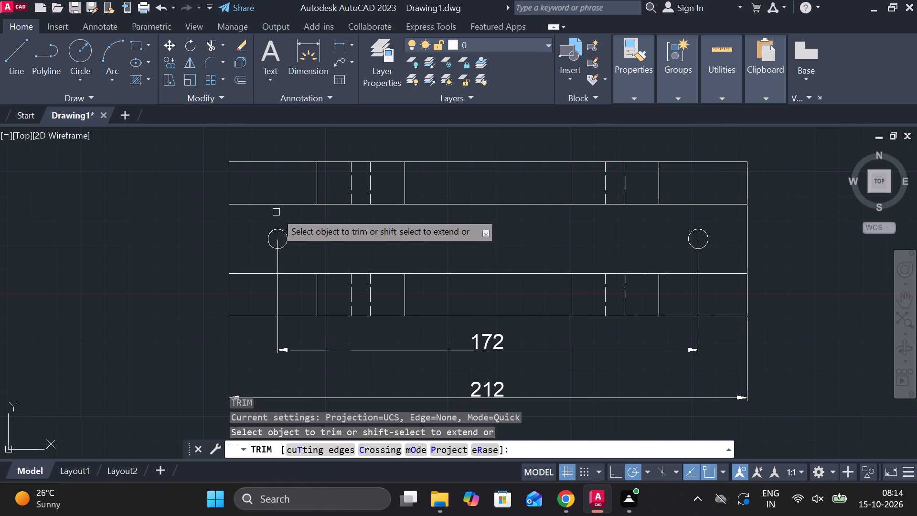
left_click(264, 208)
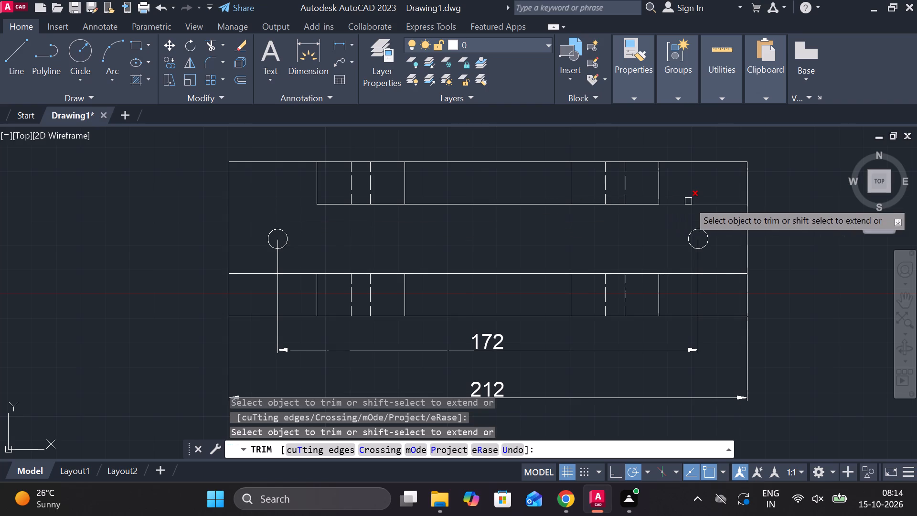
left_click(688, 201)
left_click(733, 274)
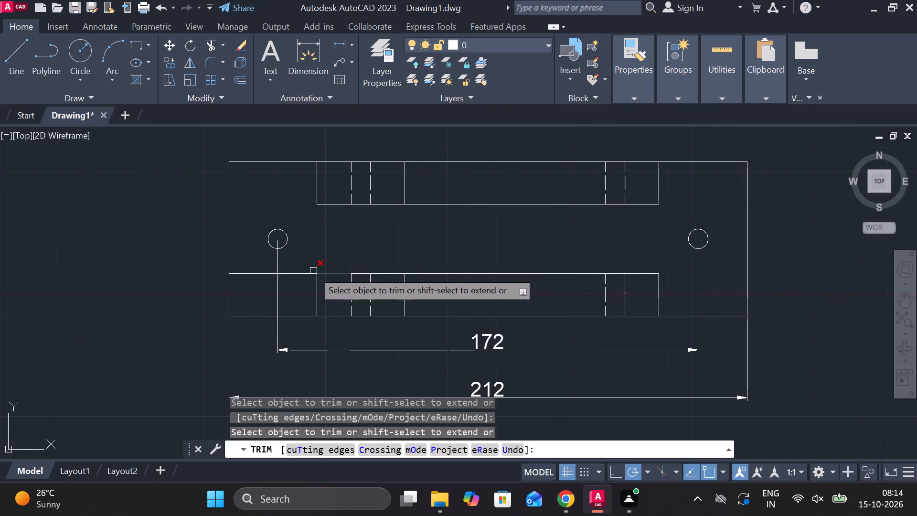
left_click(295, 277)
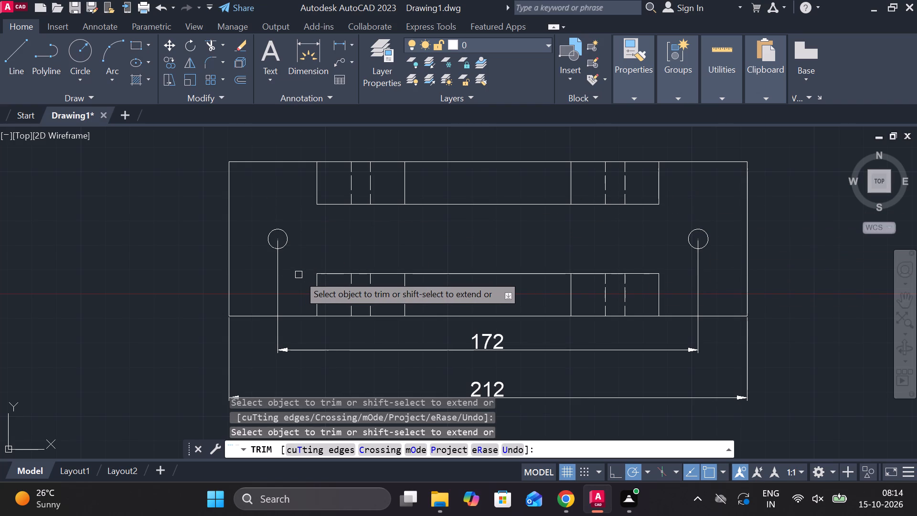
key("Escape")
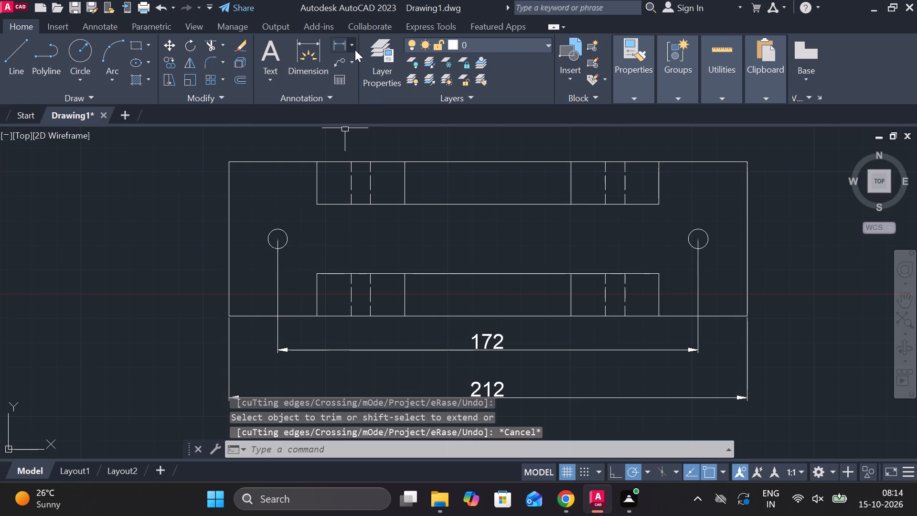
Add a vertical linear dimension for the top view's overall width, placed left of the view.
left_click(355, 50)
left_click(363, 74)
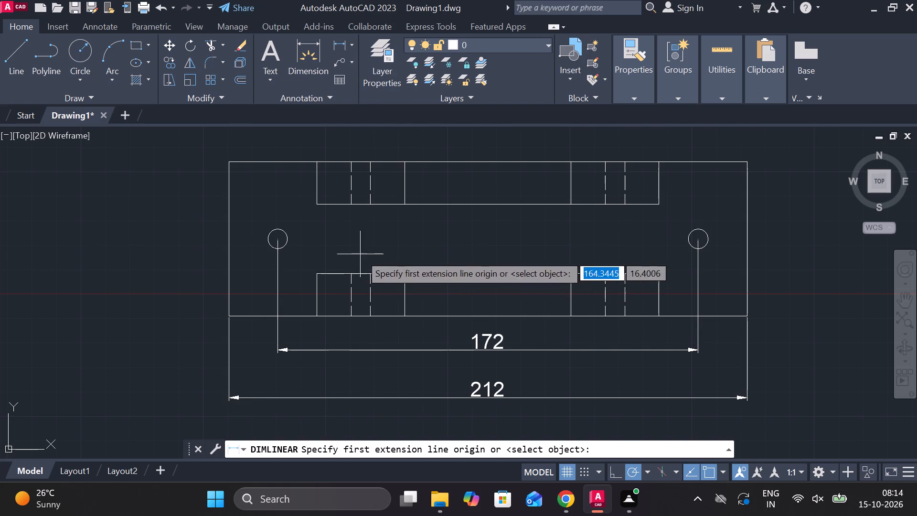
middle_click_drag(366, 254, 412, 262)
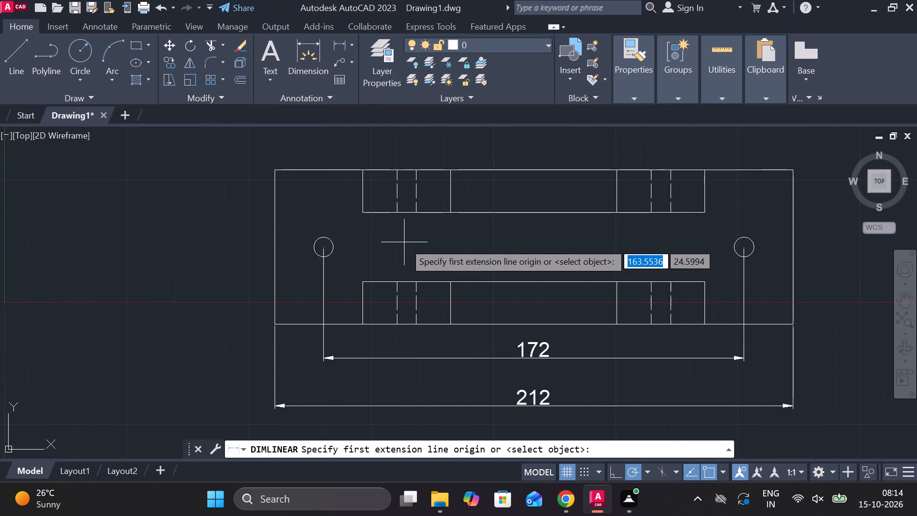
left_click(275, 172)
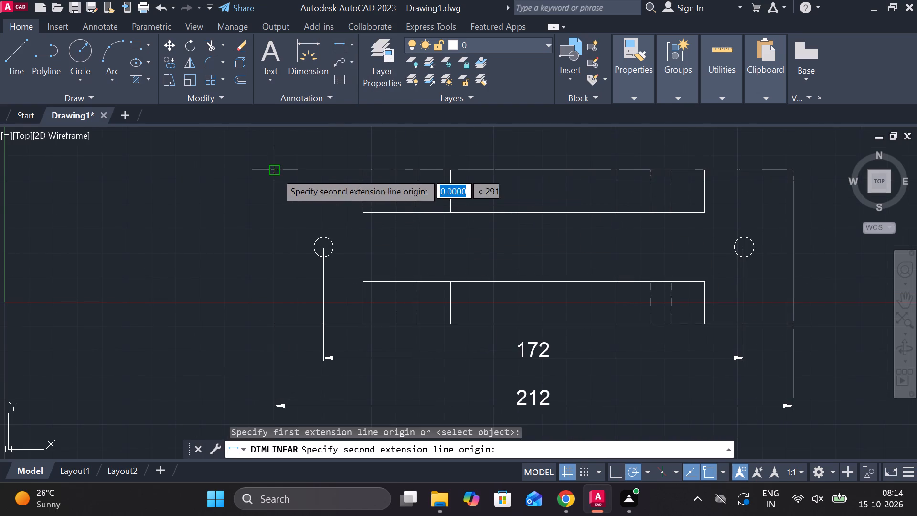
left_click(274, 324)
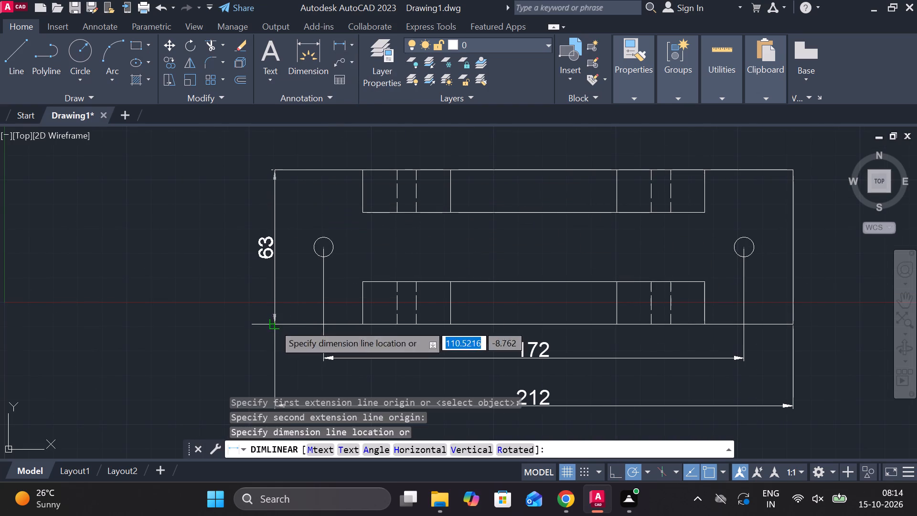
left_click(167, 306)
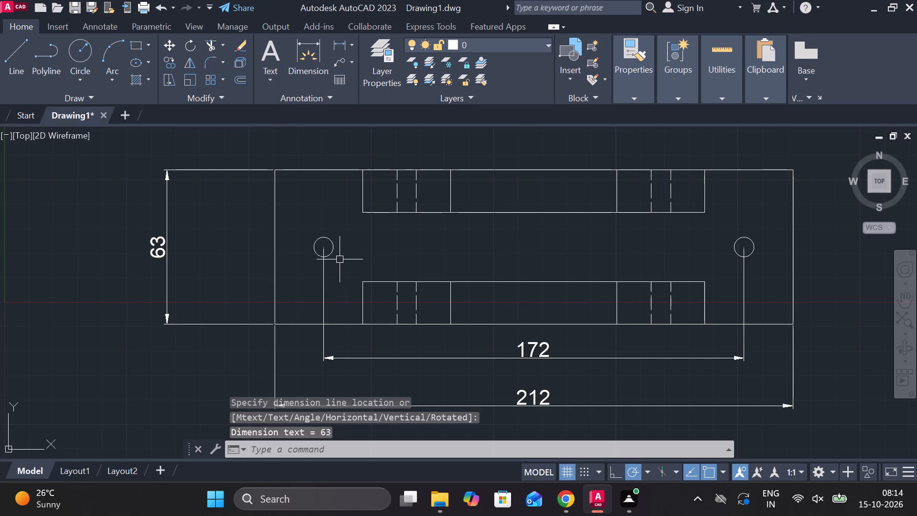
Add a vertical linear dimension for the upper strip's depth, between the top view's left edge and the overall width dimension.
key("space")
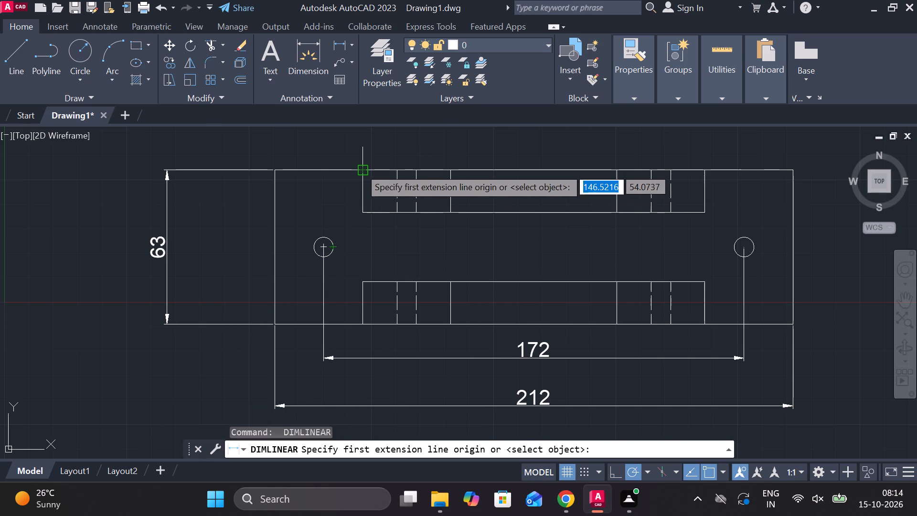
left_click(360, 168)
left_click(359, 211)
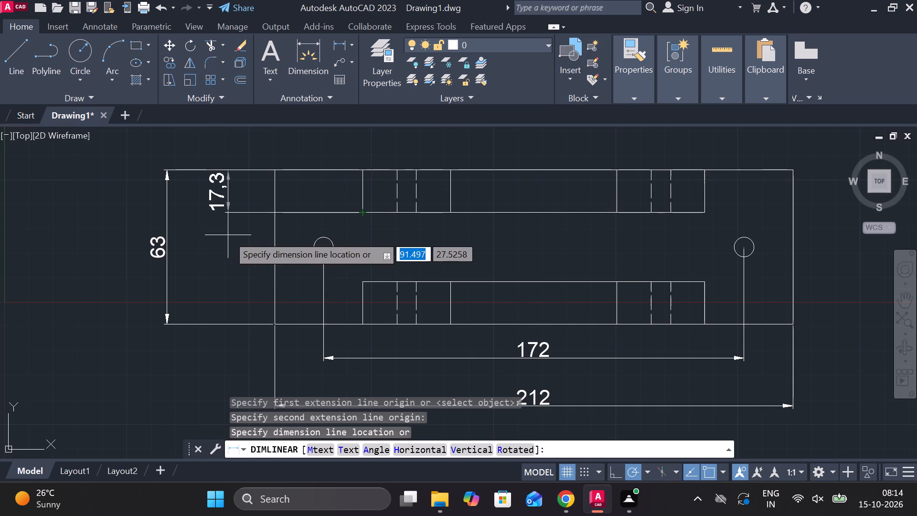
left_click(228, 235)
Add a vertical linear dimension for the lower strip's depth, roughly in line with the upper strip's dimension.
key("space")
left_click(364, 288)
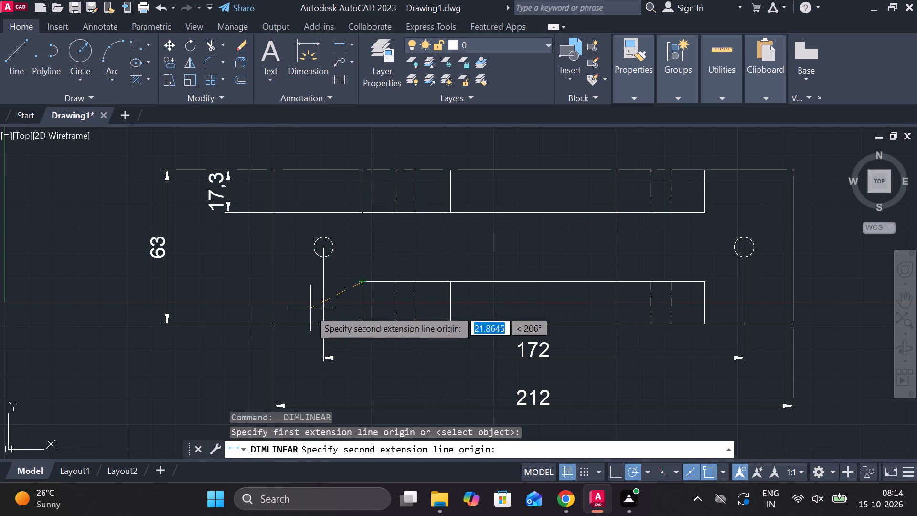
left_click(278, 325)
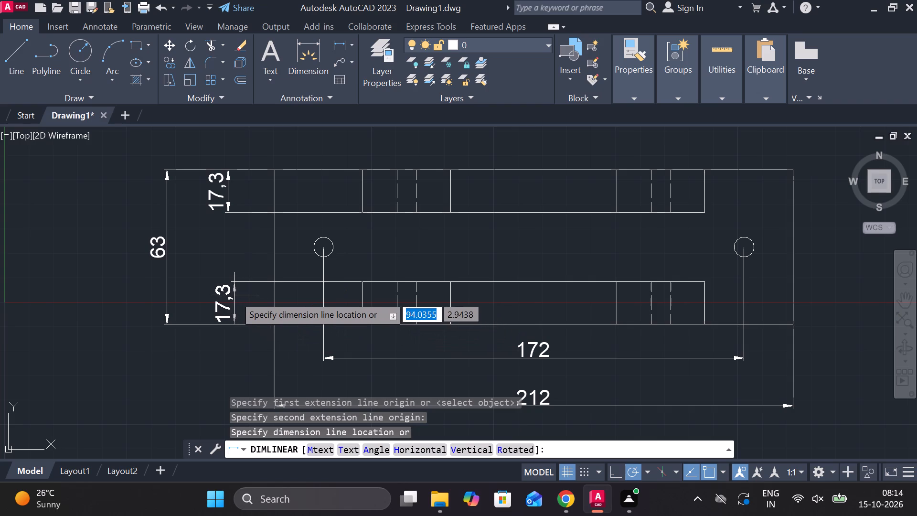
left_click(232, 293)
Create a multiline text label reading "1 .FIXED JAW" below the top view's 212 dimension.
scroll(232, 293, "down", 2)
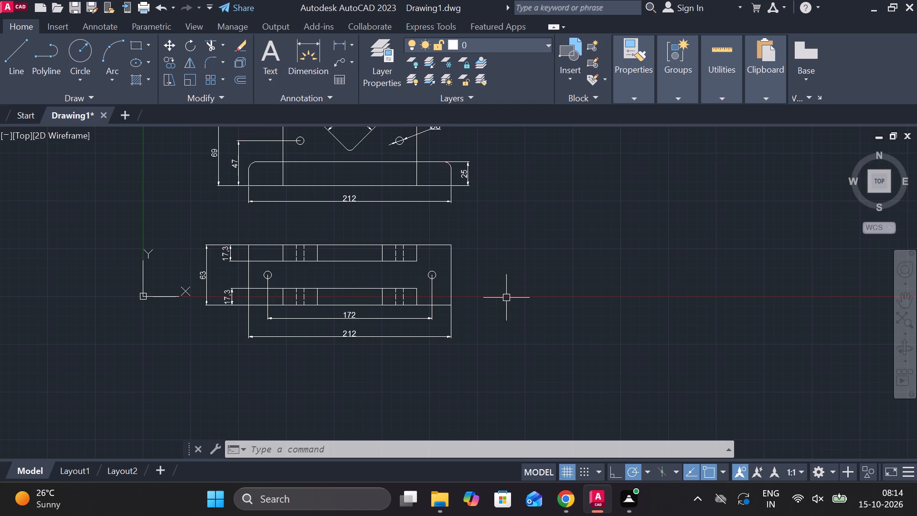
middle_click_drag(501, 334, 511, 334)
type("mt")
key("space")
middle_click_drag(441, 368, 617, 358)
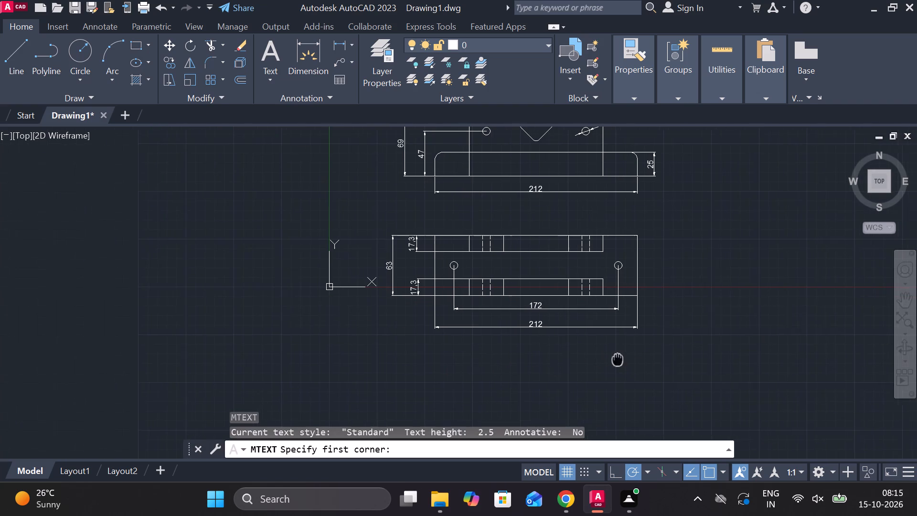
middle_click_drag(617, 358, 613, 358)
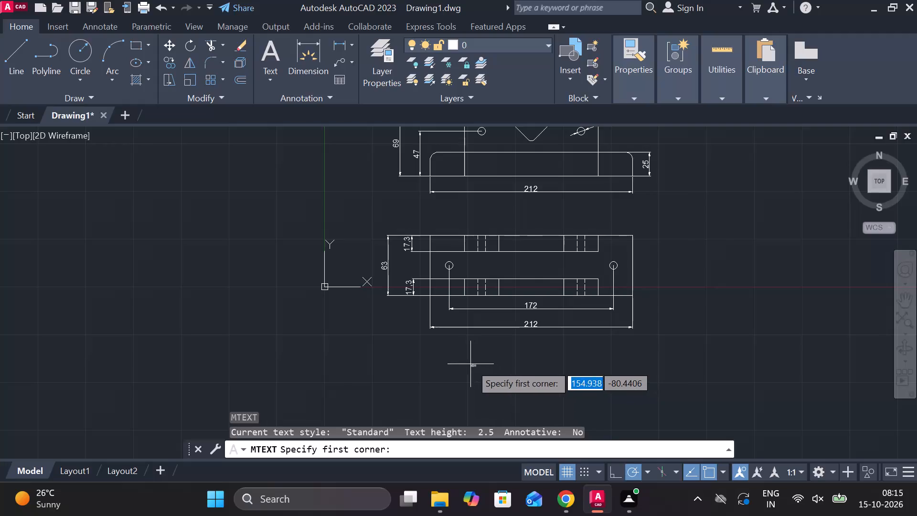
left_click(466, 364)
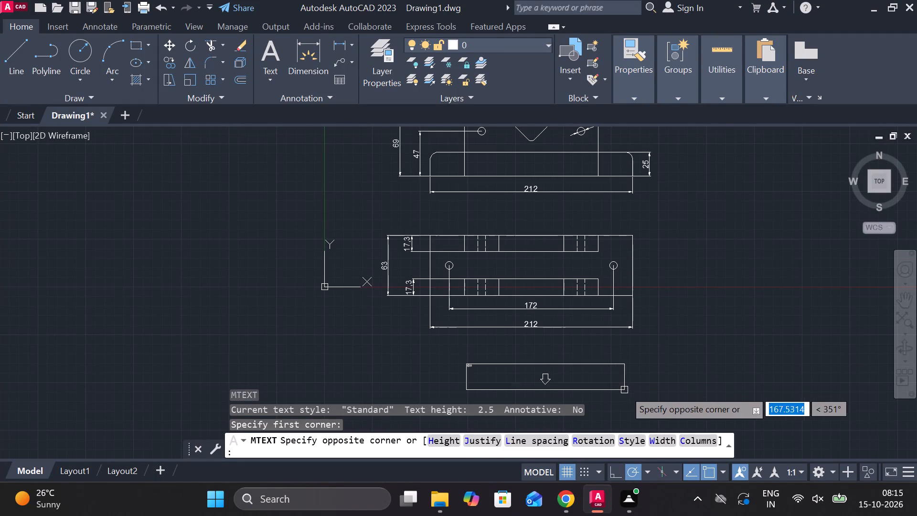
left_click(624, 390)
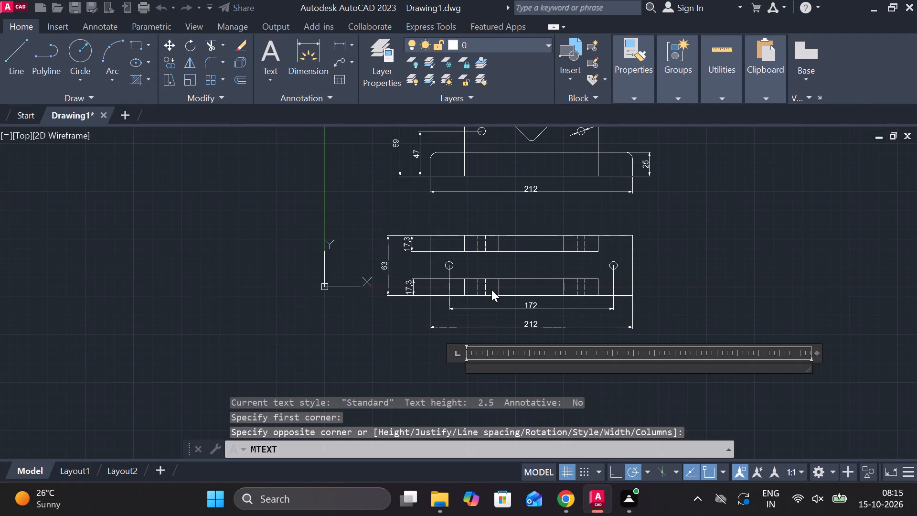
key("f")
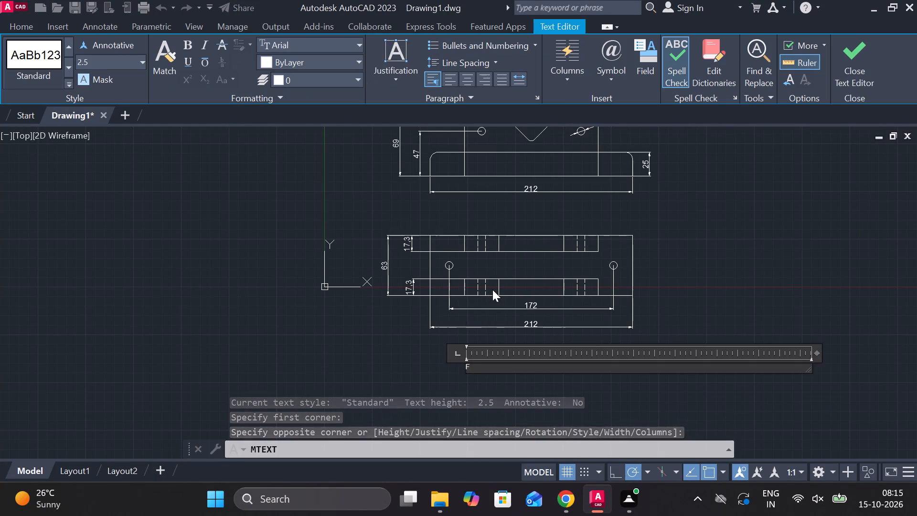
key("i")
type("XED")
key("space")
type("JAE")
key("BackSpace")
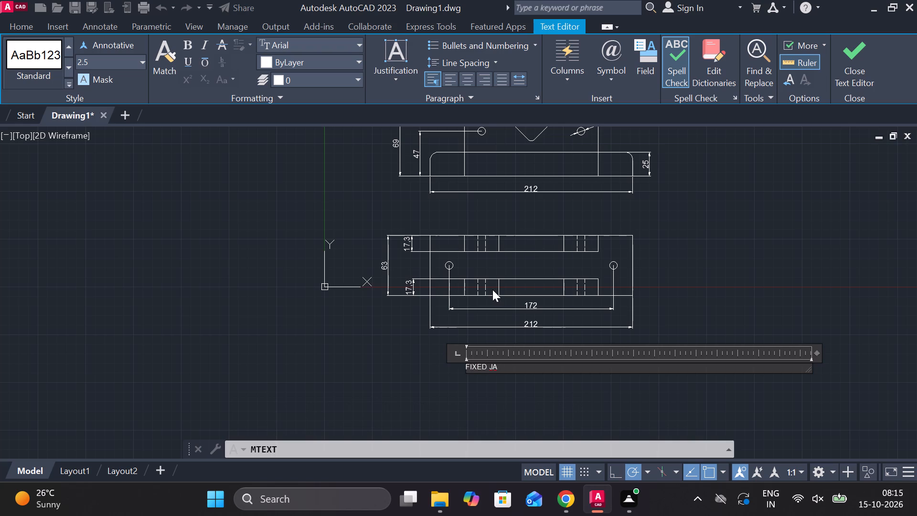
key("w")
key("Left")
key("Left")
key("Left")
key("Left")
key("Left")
key("Left")
key("Left")
key("Left")
key("Left")
type("1 .")
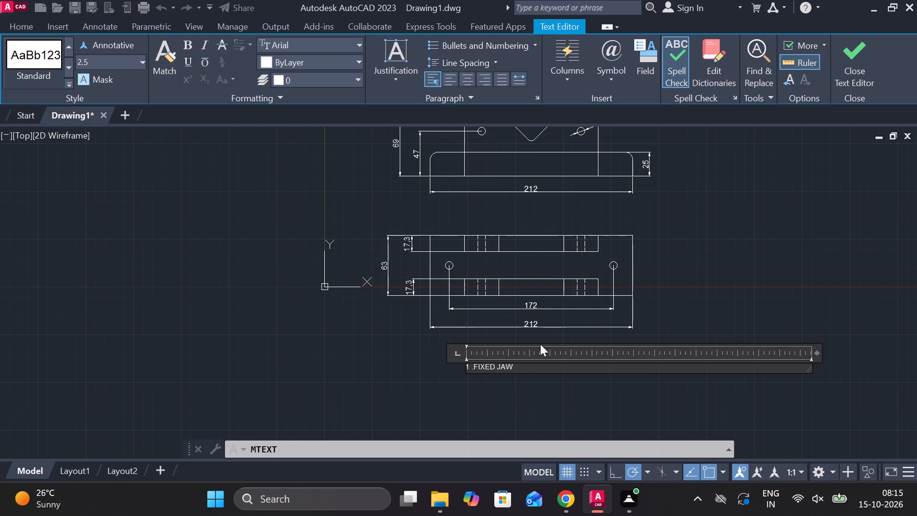
Set the whole label's text height to 10 and finish the text.
left_click_drag(522, 367, 462, 370)
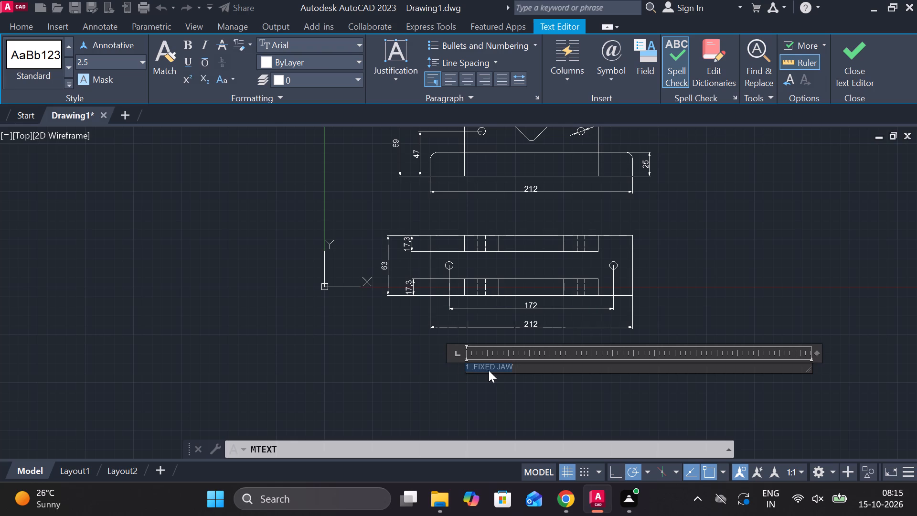
left_click(127, 59)
type("10")
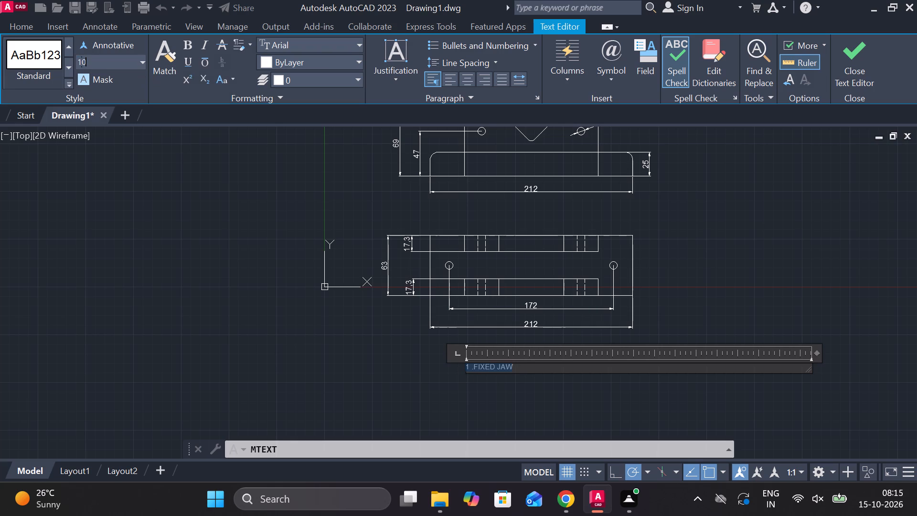
key("Return")
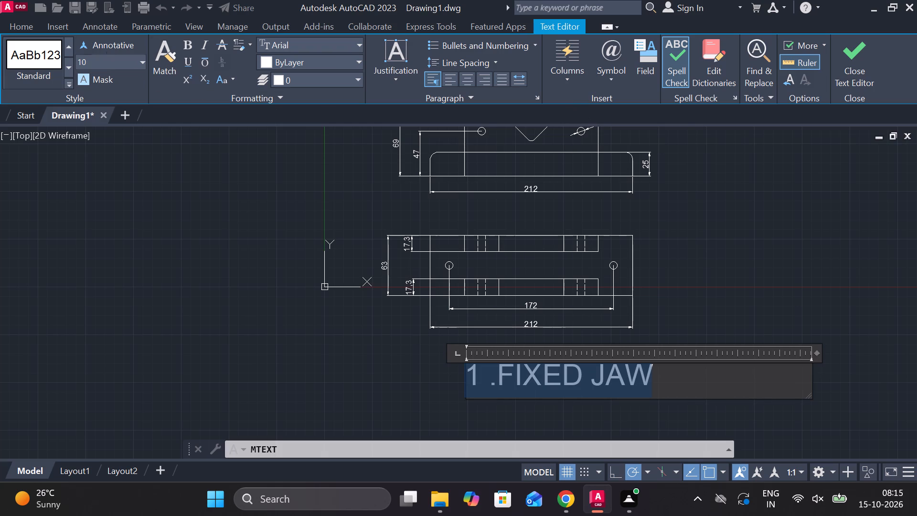
left_click(859, 53)
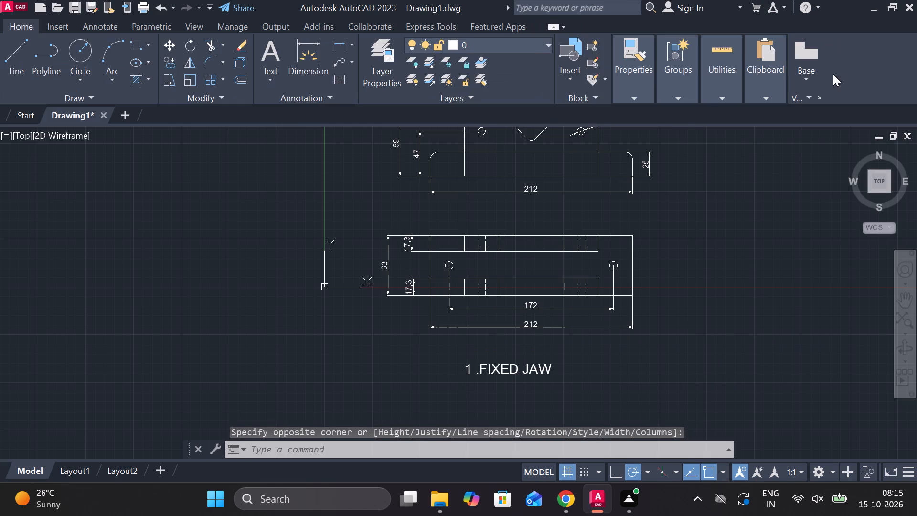
Edit the "1 .FIXED JAW" label to centre its text and set the text height to 15.
double_click(535, 373)
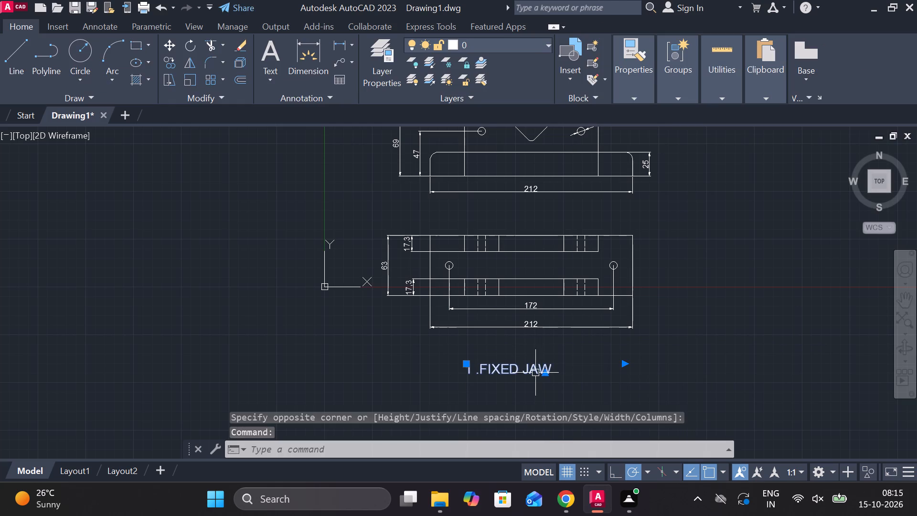
left_click_drag(563, 376, 438, 381)
left_click(465, 79)
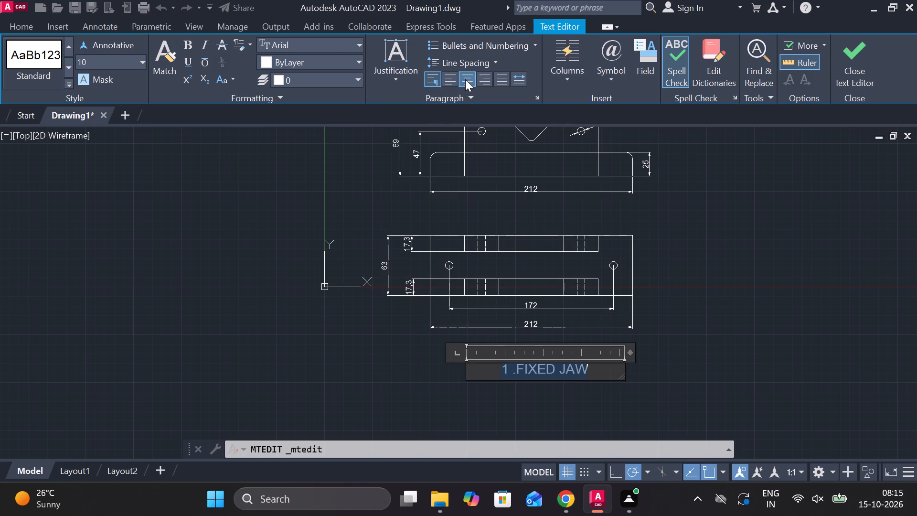
left_click(95, 58)
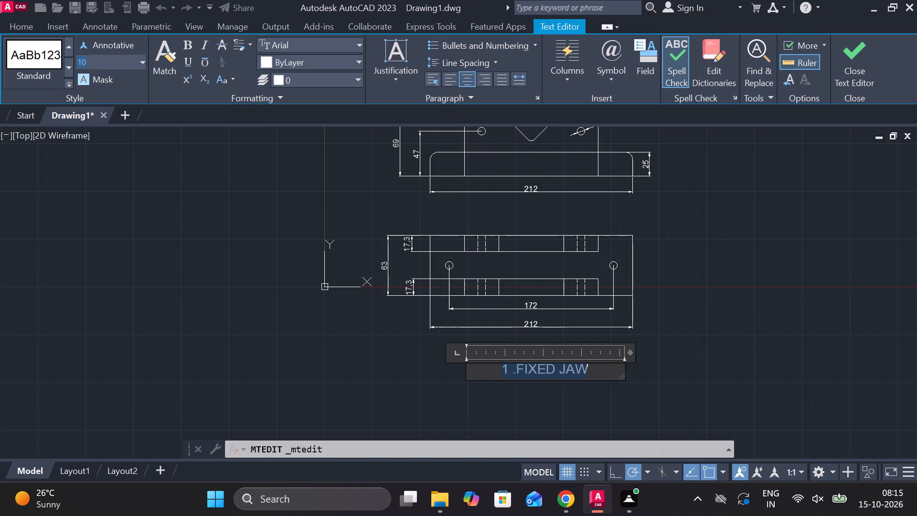
type("15")
key("Return")
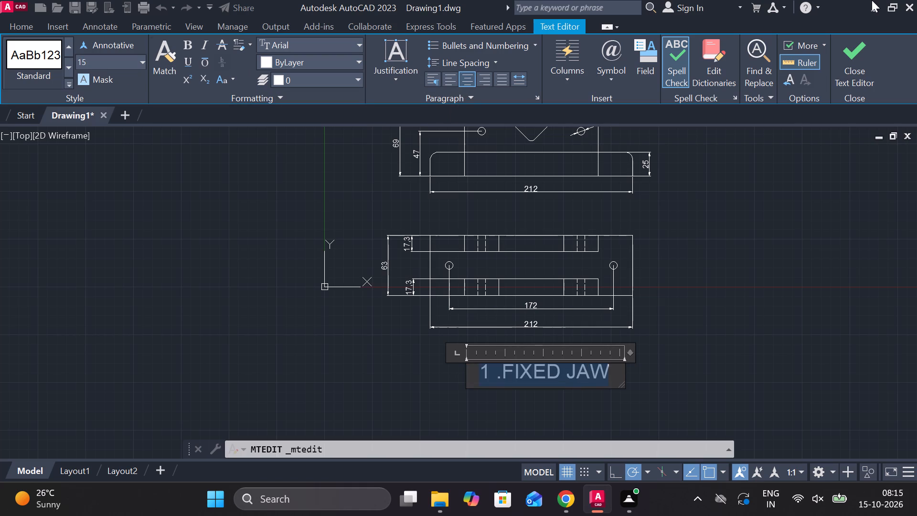
left_click(846, 58)
Move the "1 .FIXED JAW" label up and left so it sits centred just below the top view's 212 dimension.
scroll(664, 358, "down", 1)
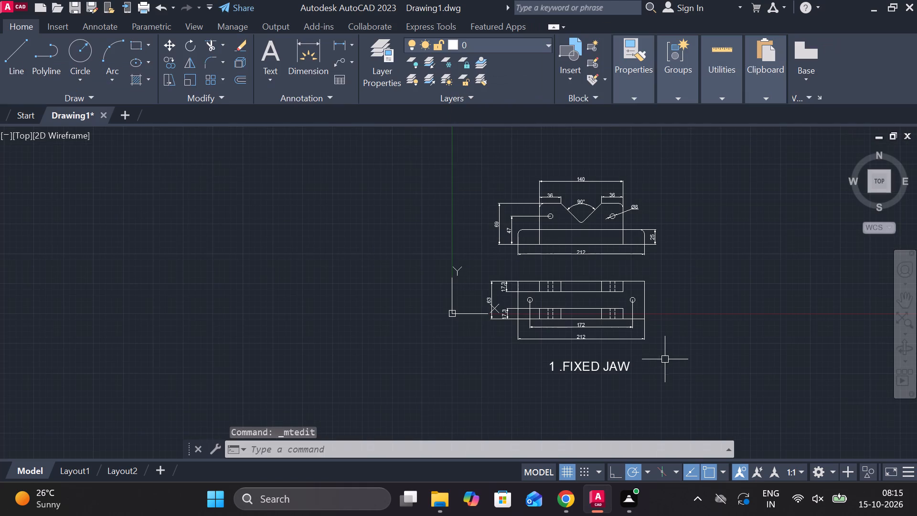
left_click(606, 368)
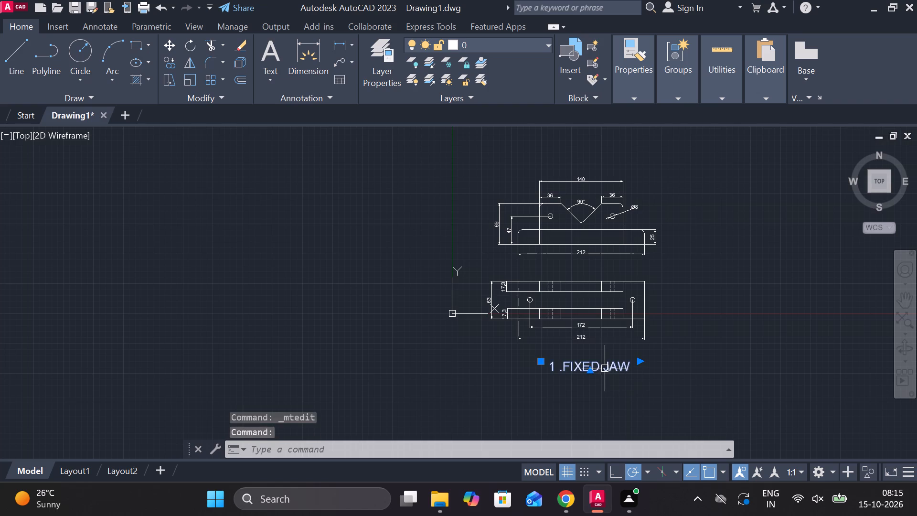
left_click(541, 363)
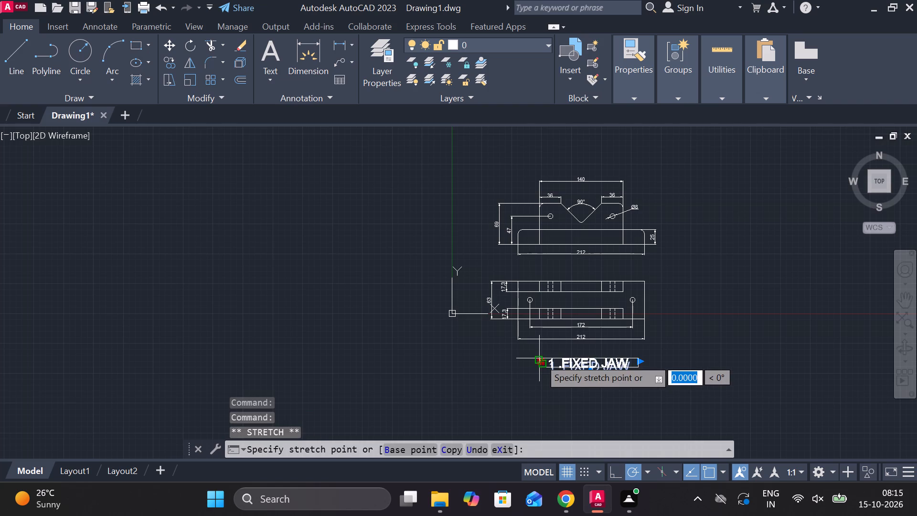
scroll(537, 352, "up", 2)
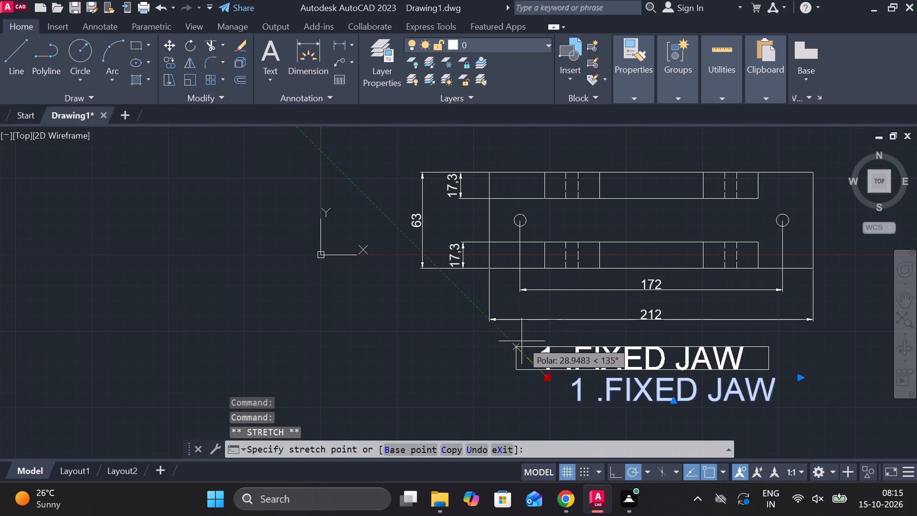
left_click(522, 341)
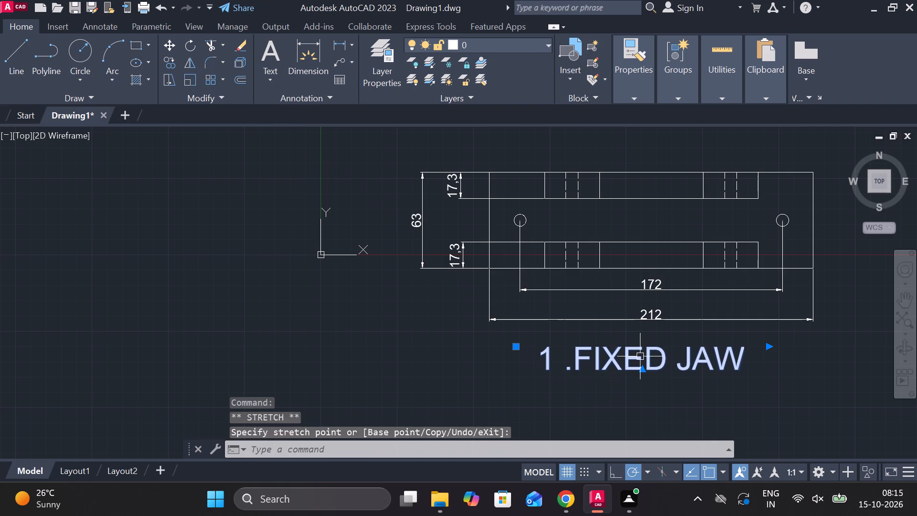
key("Escape")
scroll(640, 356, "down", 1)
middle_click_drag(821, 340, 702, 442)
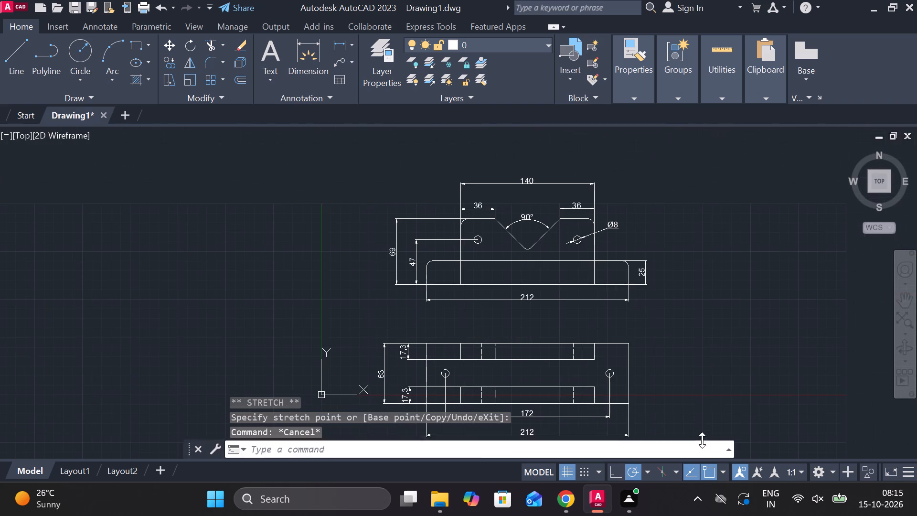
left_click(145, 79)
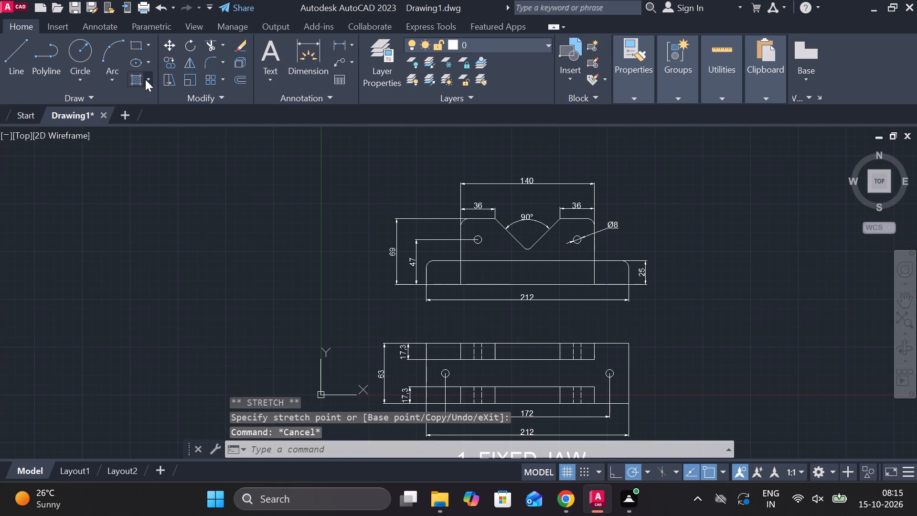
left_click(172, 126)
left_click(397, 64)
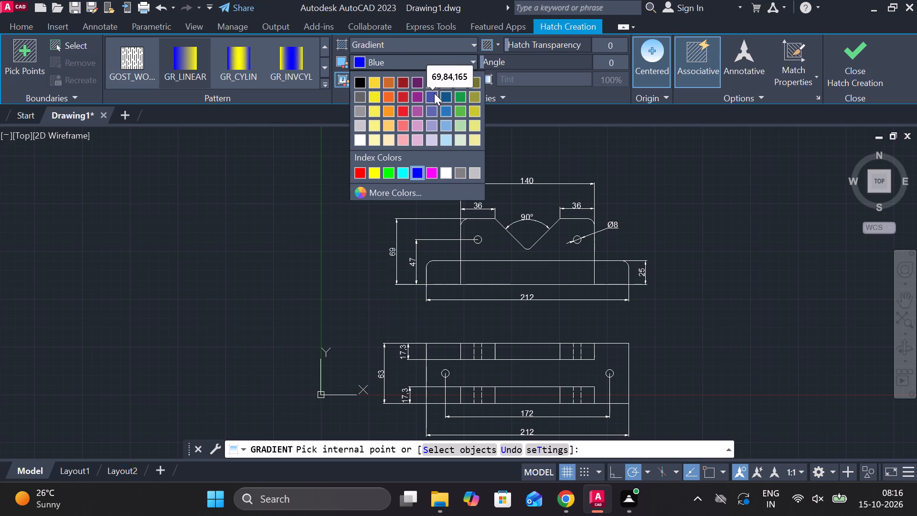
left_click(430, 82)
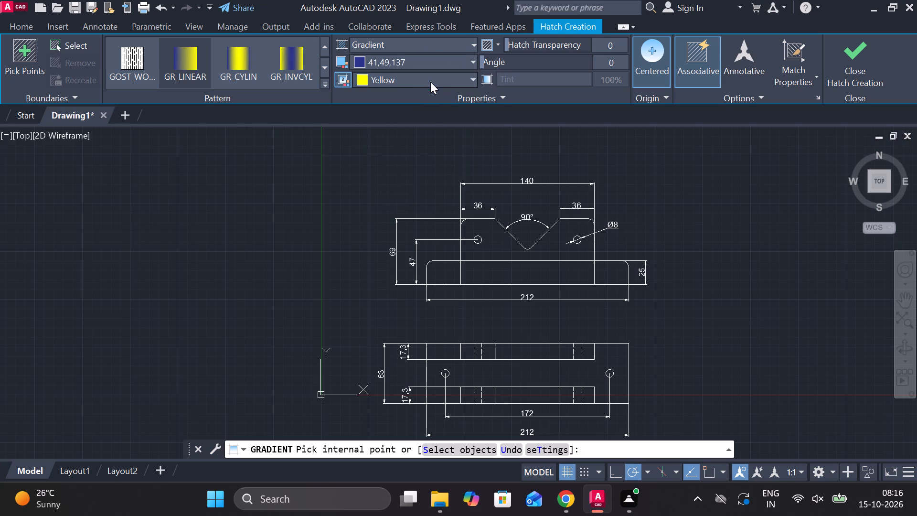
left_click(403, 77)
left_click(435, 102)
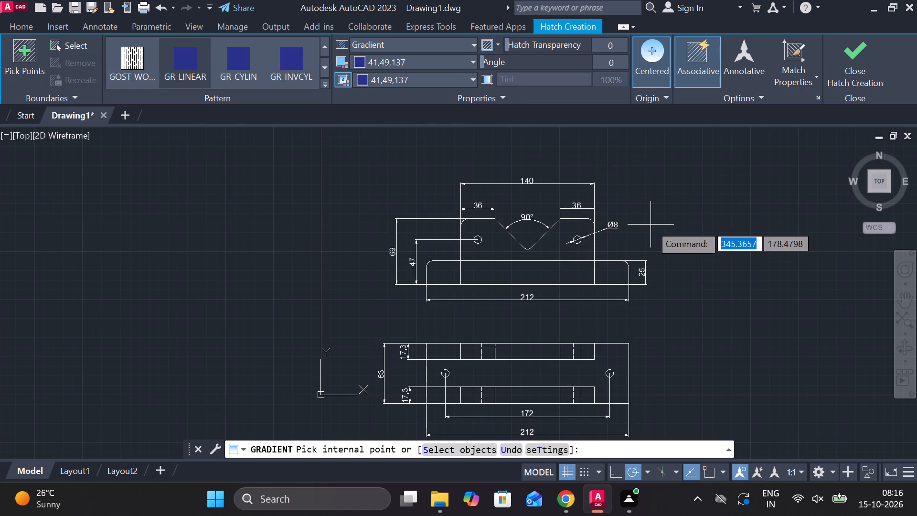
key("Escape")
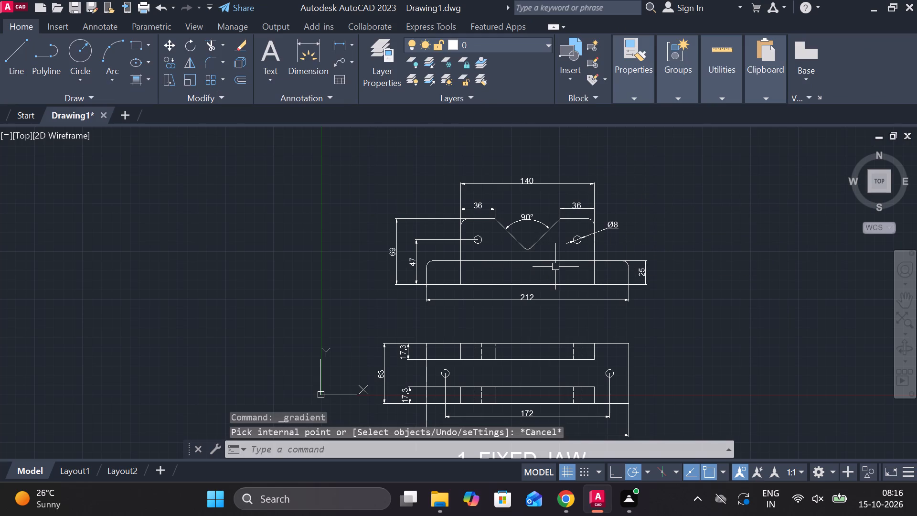
Trim the front view's horizontal base line between the two vertical edges below the V-notch.
type("TR")
key("space")
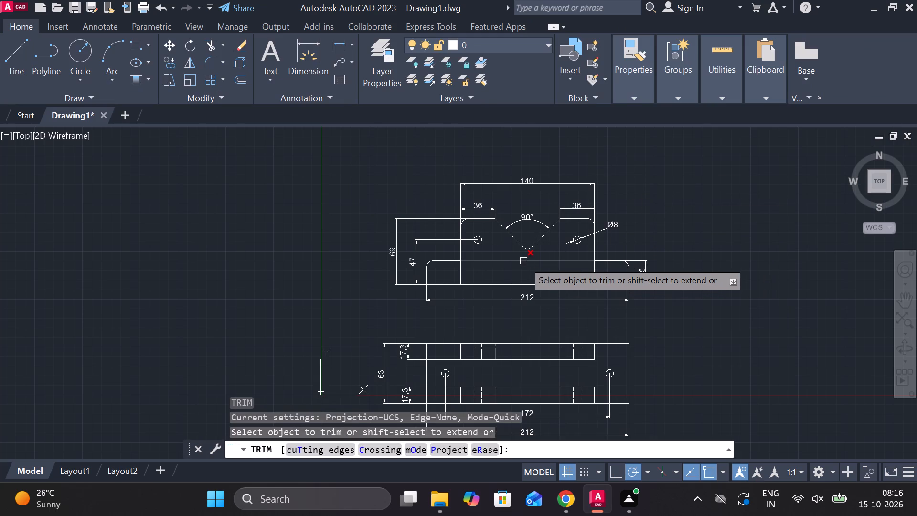
left_click(523, 261)
key("Escape")
Draw a separate 140-long horizontal line across the trimmed gap, joining the two vertical edges at the base's top.
key("l")
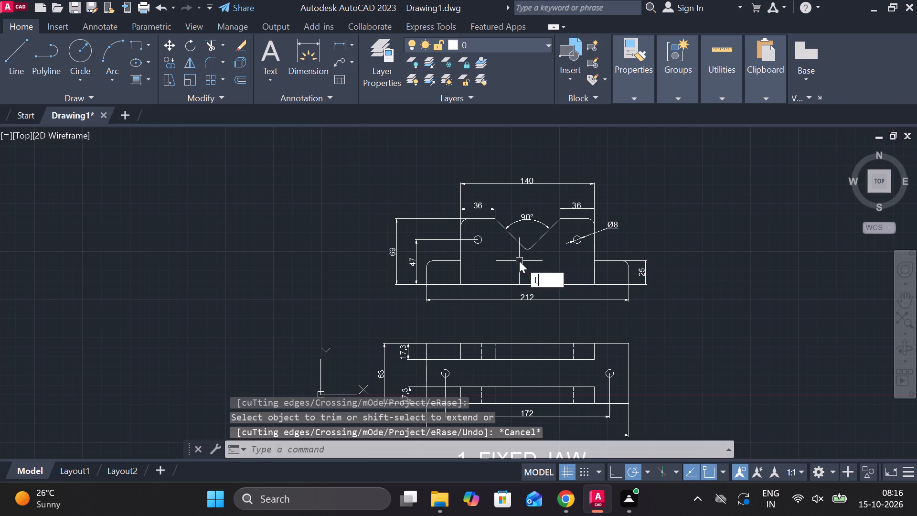
key("Return")
left_click(456, 262)
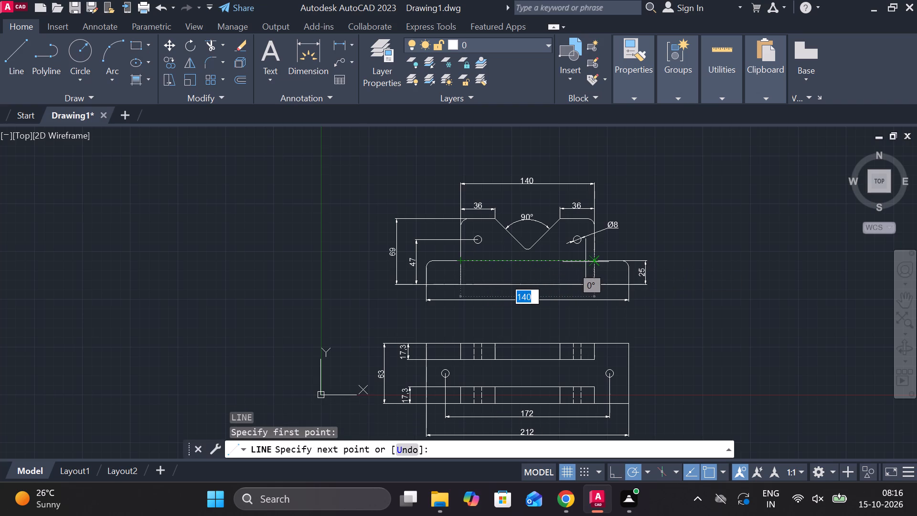
left_click(593, 262)
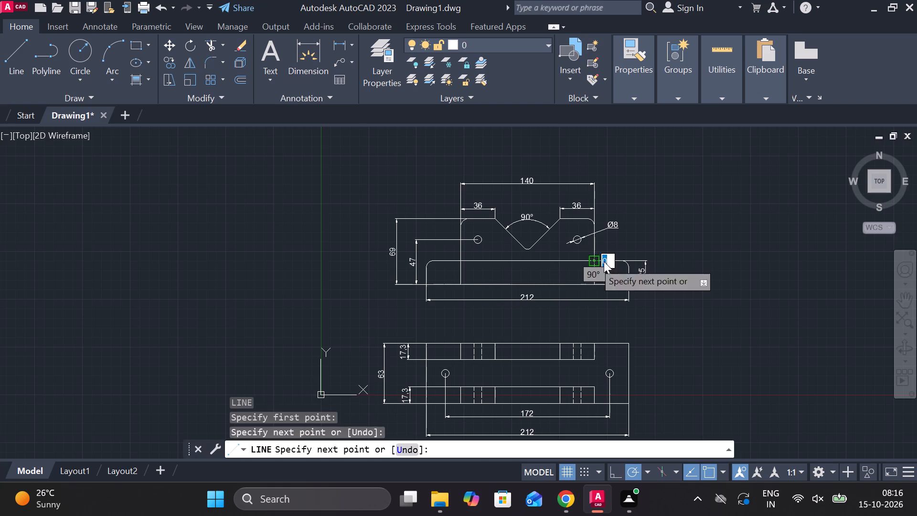
key("Escape")
Change the linetype of the front view's 140-long line at the base's top to ACAD_ISO02W100.
left_click(579, 258)
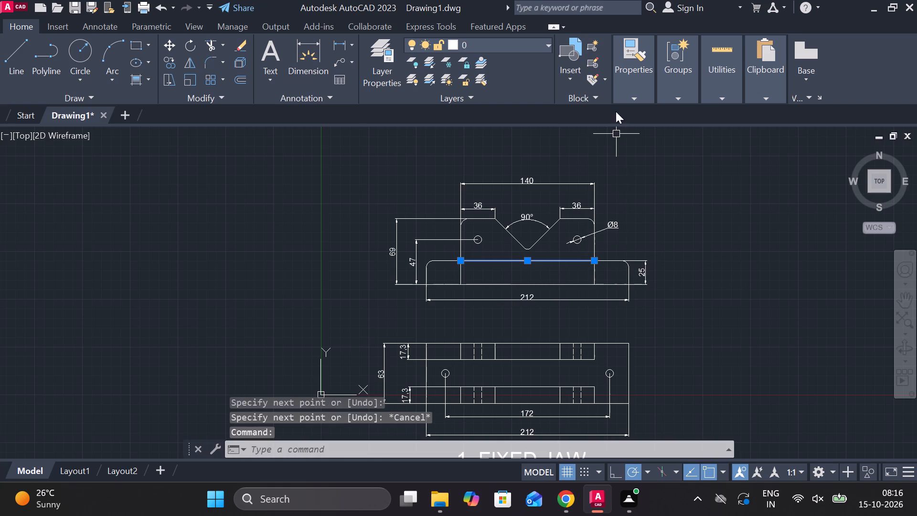
left_click(638, 96)
left_click(745, 144)
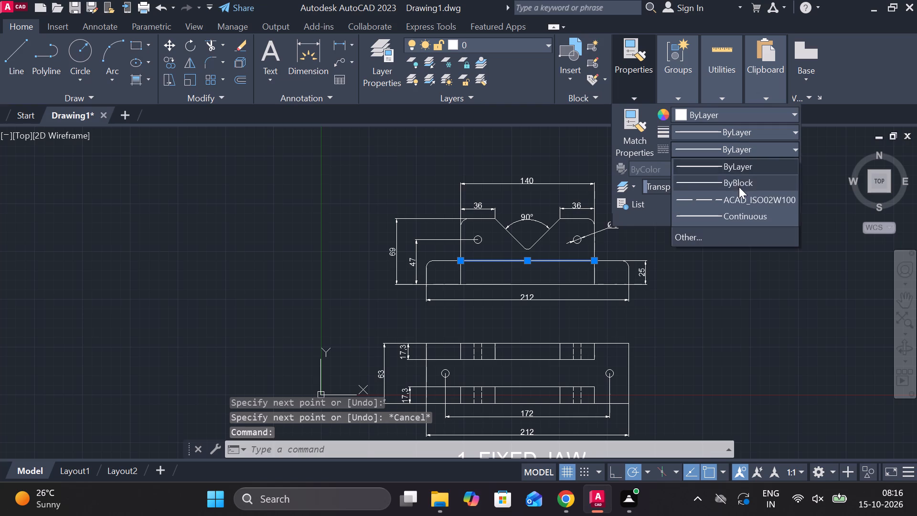
left_click(736, 193)
key("Escape")
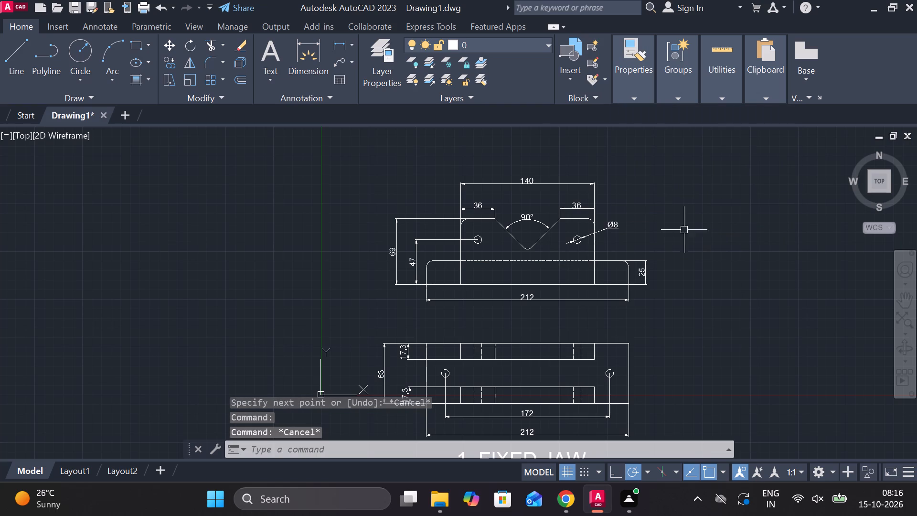
Trim the jaw's two vertical edges inside the front view's base, below the dashed line.
type("TR")
key("space")
left_click(463, 276)
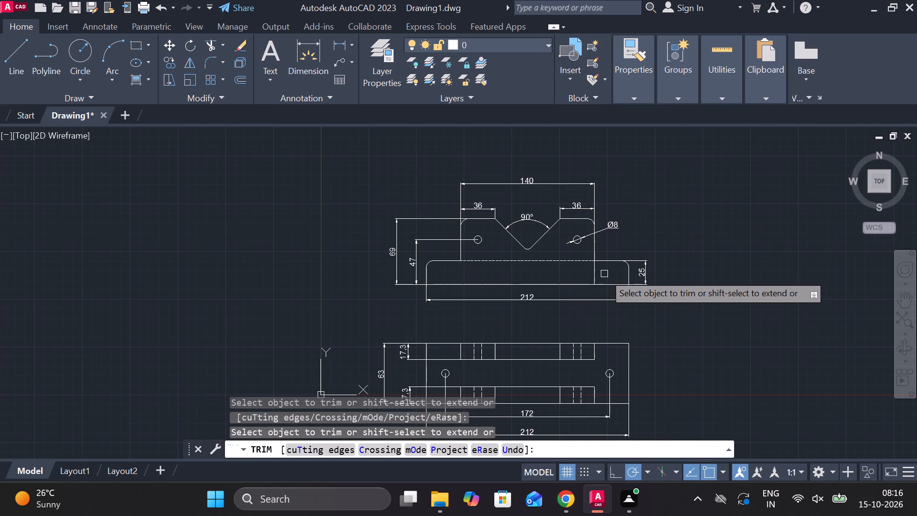
left_click(595, 273)
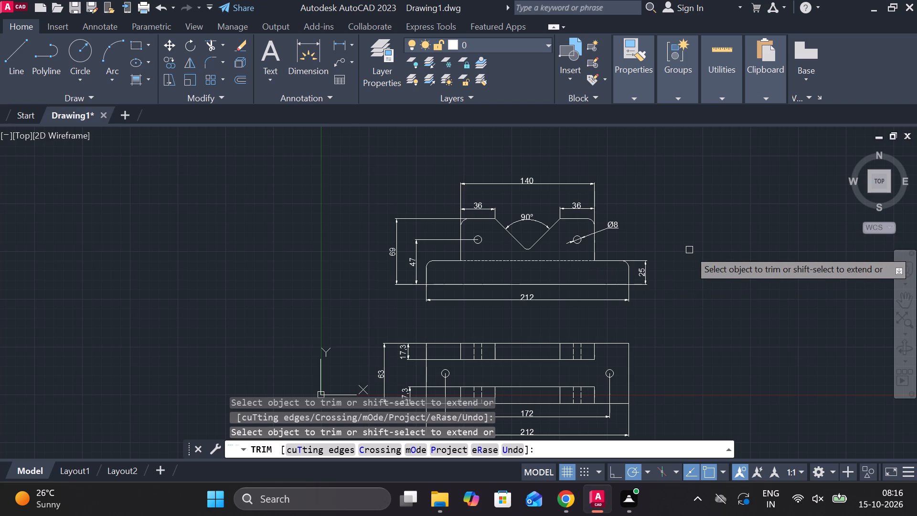
key("Escape")
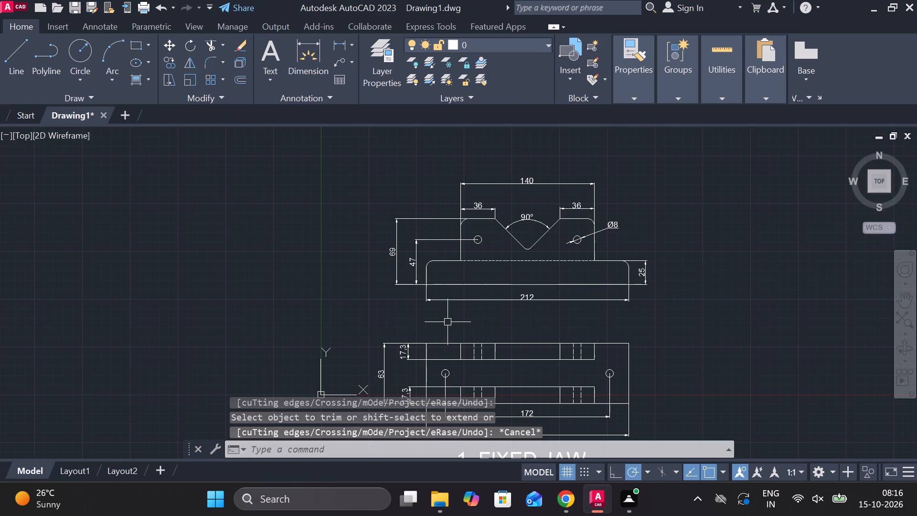
Draw two vertical projection lines from both sides of the top view's left hole up to the front view base's top edge.
scroll(448, 322, "up", 1)
middle_click_drag(450, 322, 450, 268)
key("l")
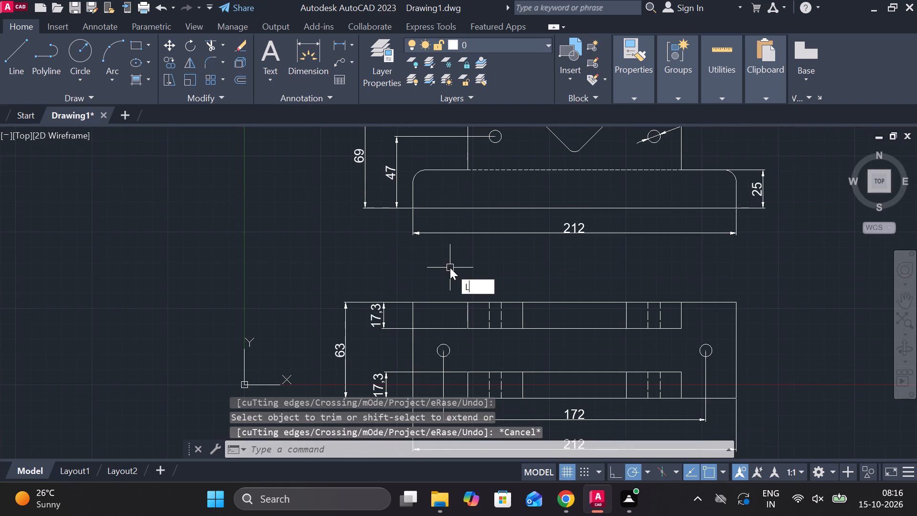
key("Return")
scroll(434, 353, "up", 1)
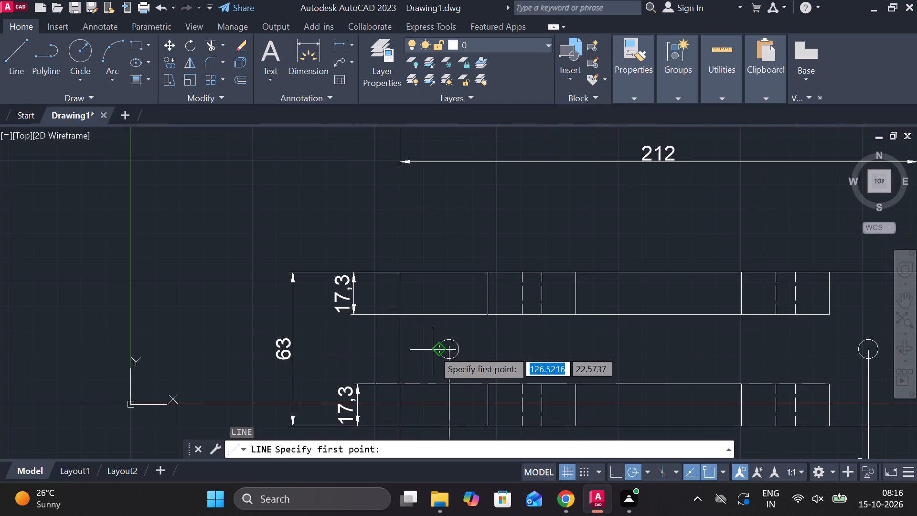
left_click(436, 345)
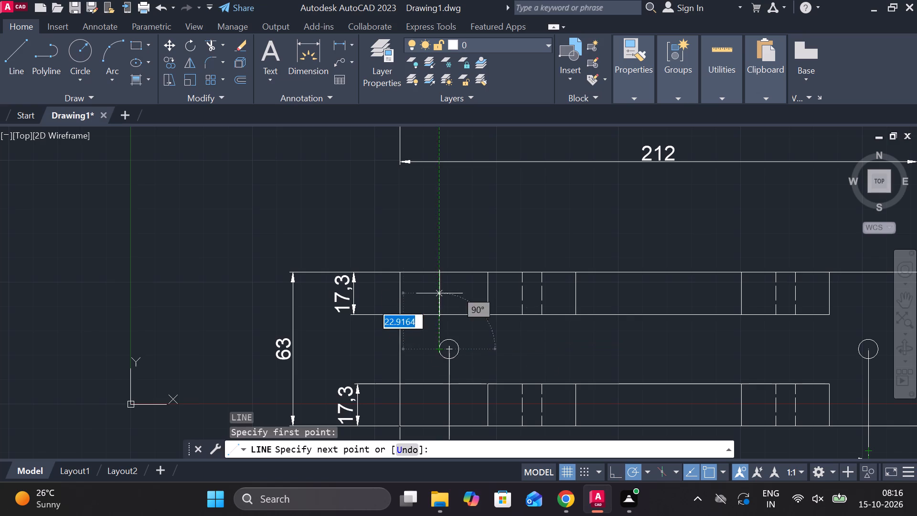
middle_click_drag(426, 227, 433, 315)
left_click(446, 150)
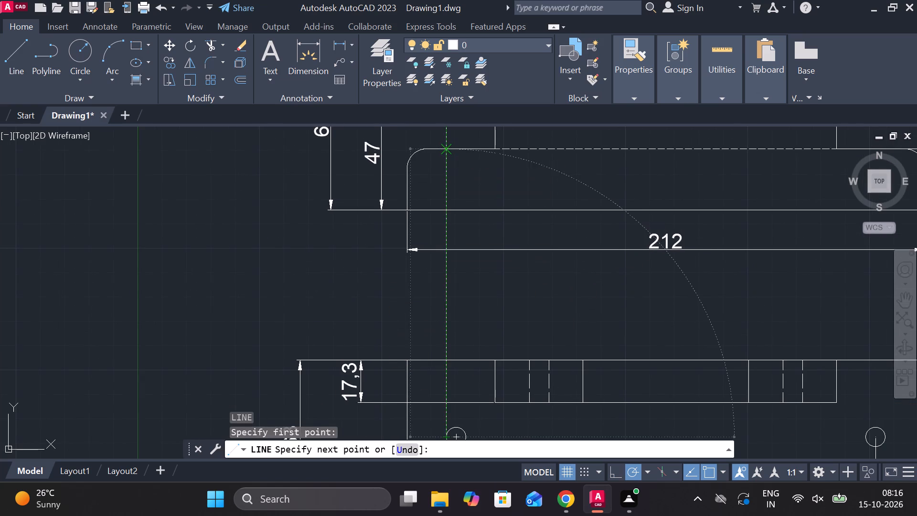
key("Escape")
scroll(473, 183, "down", 1)
type("L")
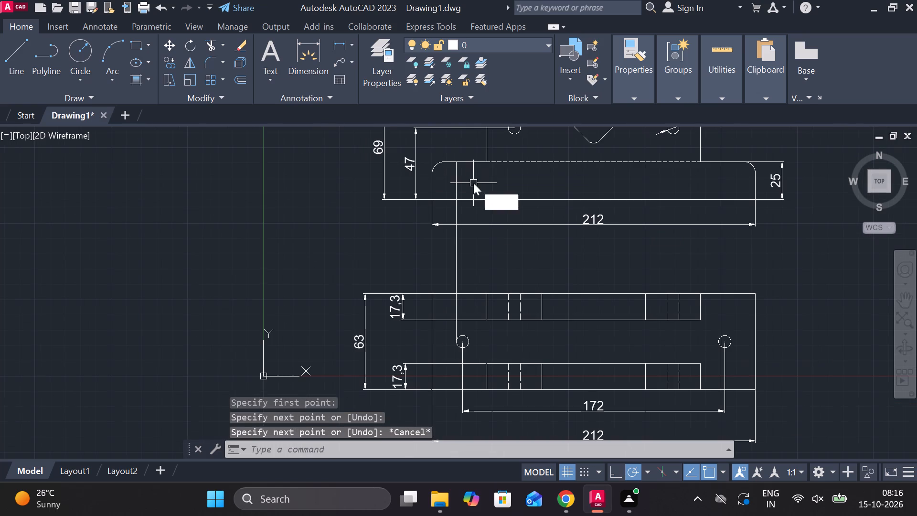
key("space")
left_click(474, 341)
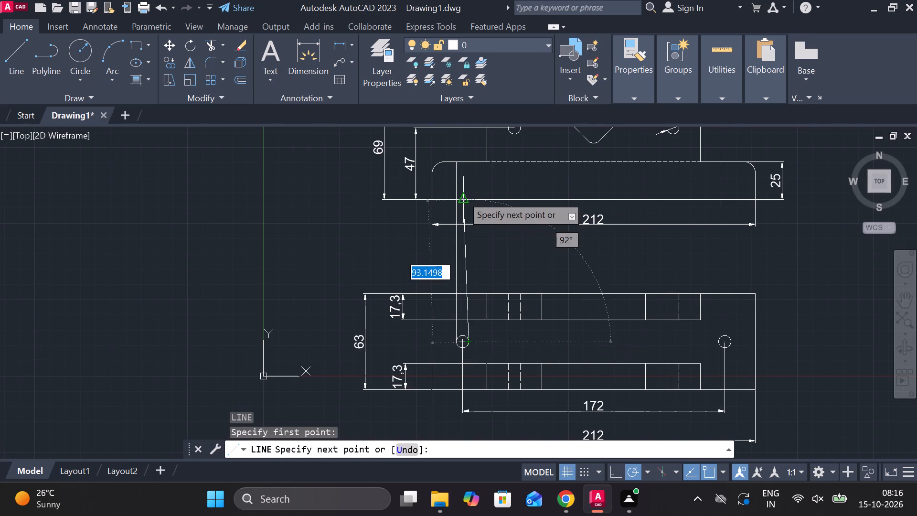
left_click(471, 153)
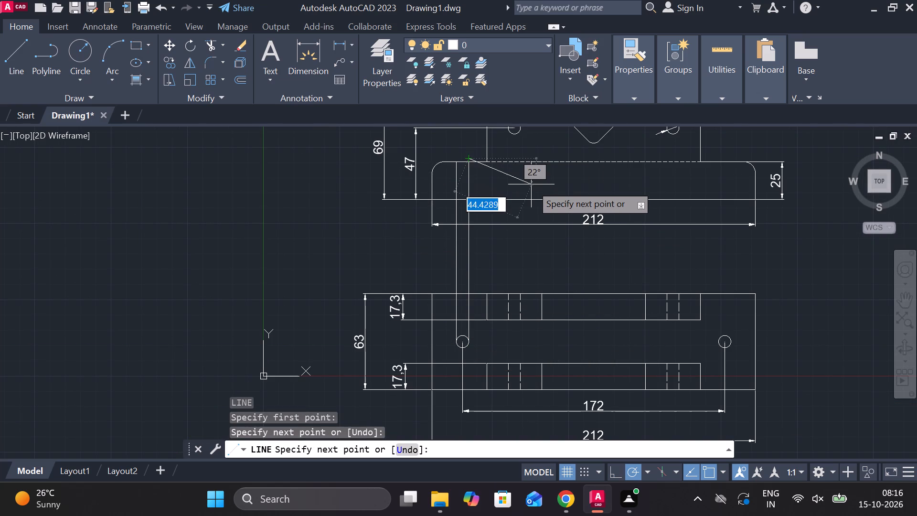
key("Escape")
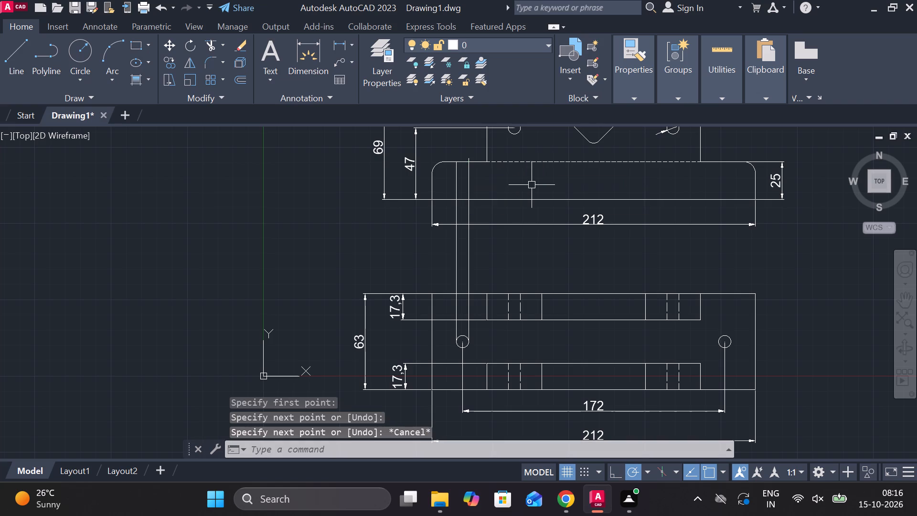
Draw two vertical projection lines from both sides of the top view's right hole up past the front view base's top edge.
middle_click_drag(701, 279, 624, 286)
key("space")
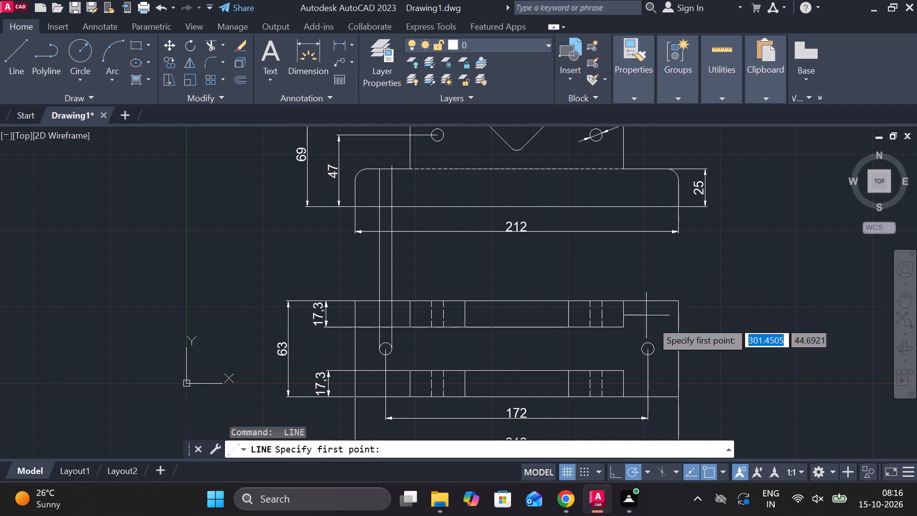
left_click(658, 354)
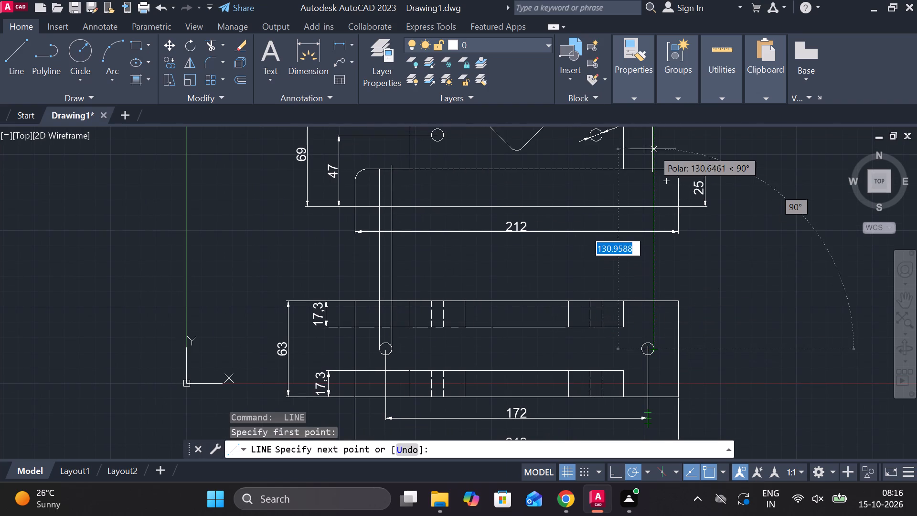
left_click(652, 140)
key("Escape")
key("space")
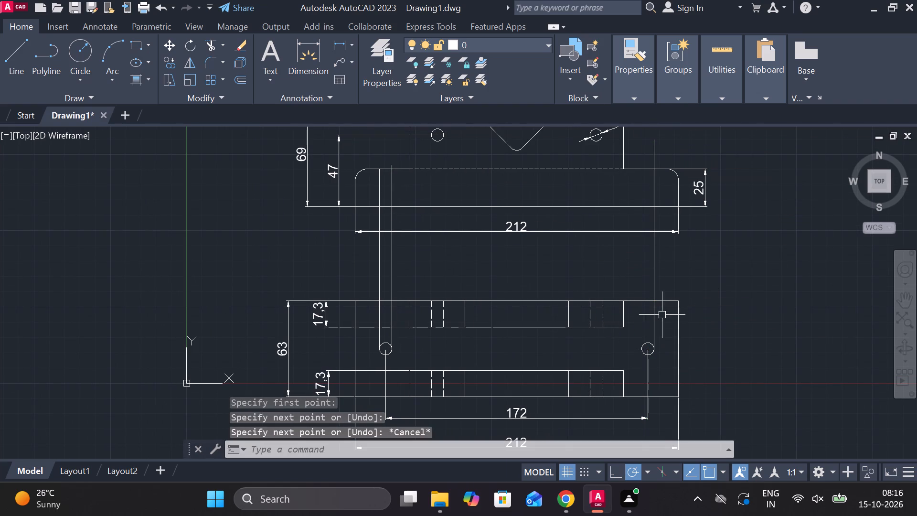
scroll(634, 348, "up", 3)
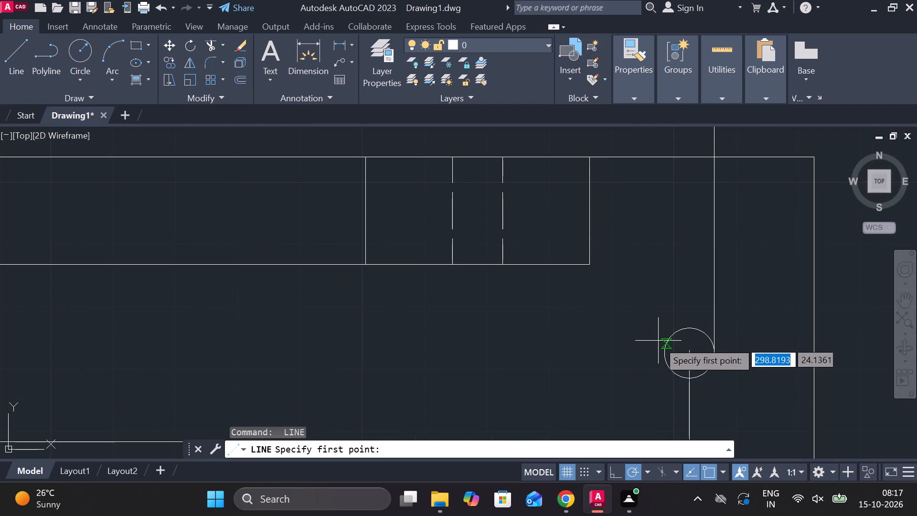
left_click(661, 353)
scroll(654, 301, "down", 3)
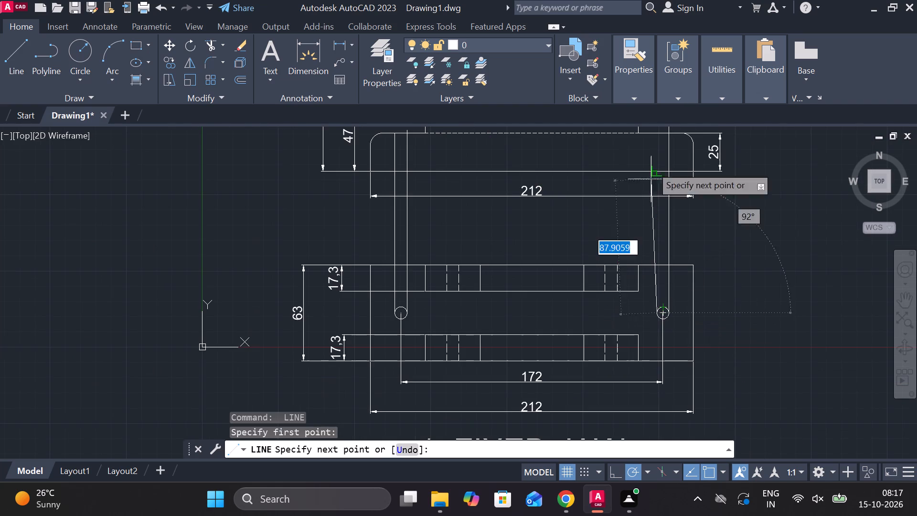
middle_click_drag(652, 137, 637, 235)
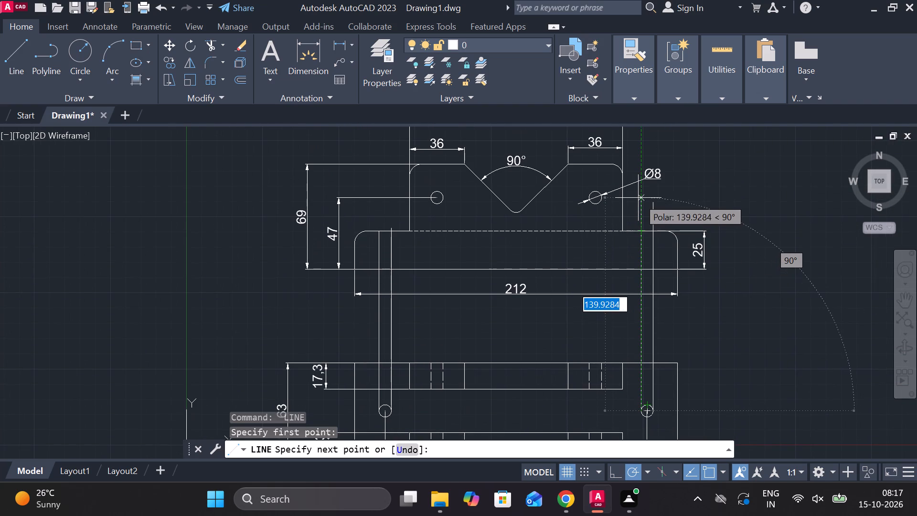
left_click(638, 198)
key("Escape")
Trim the ends of the projection lines that extend above the front view base's top edge.
type("TR")
key("space")
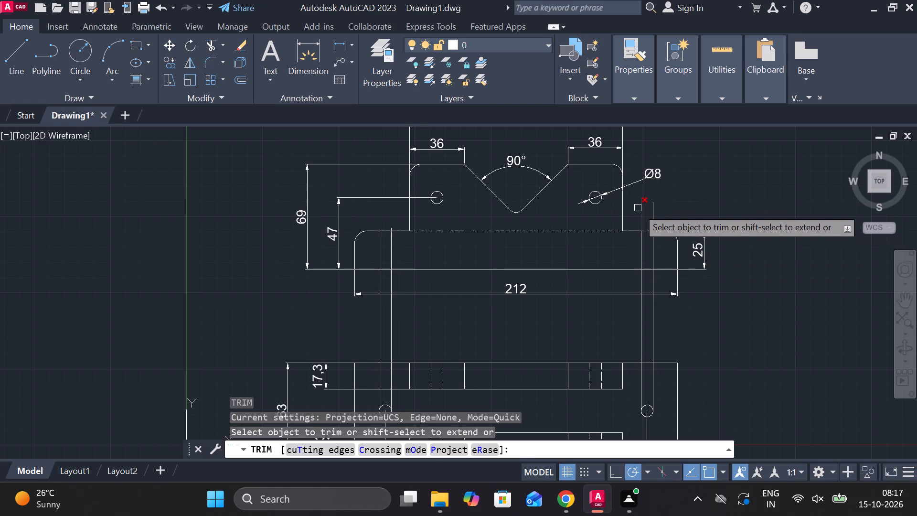
left_click_drag(638, 208, 661, 211)
left_click(654, 217)
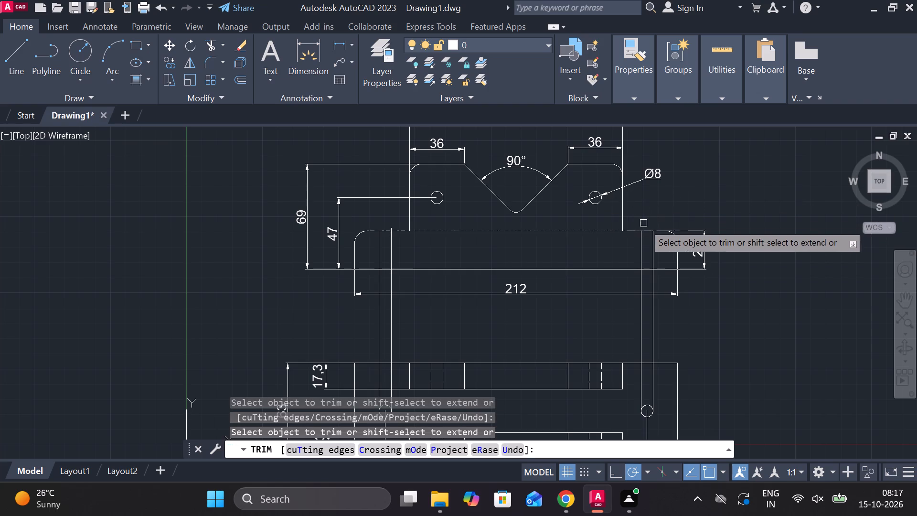
scroll(405, 229, "up", 3)
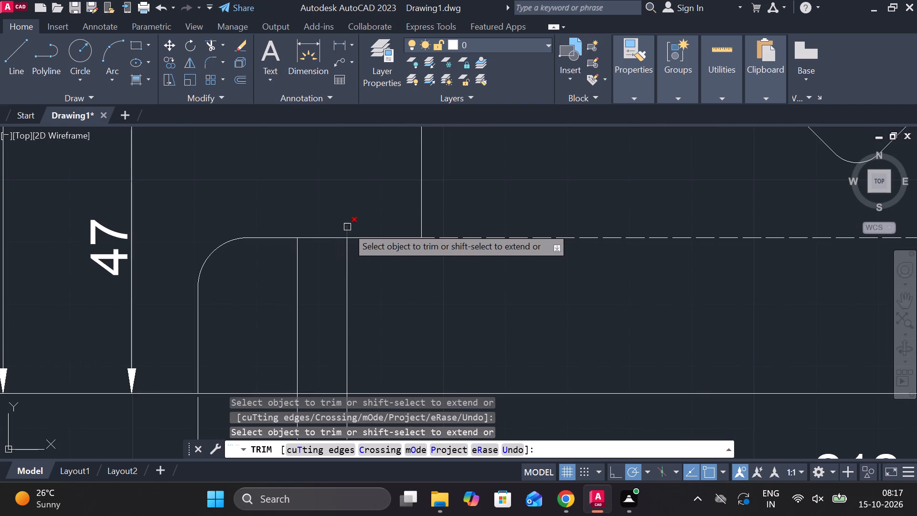
left_click(347, 227)
Trim both pairs of projection lines between the front view's bottom edge and the top view's upper edge.
scroll(347, 227, "down", 3)
middle_click_drag(371, 342, 399, 284)
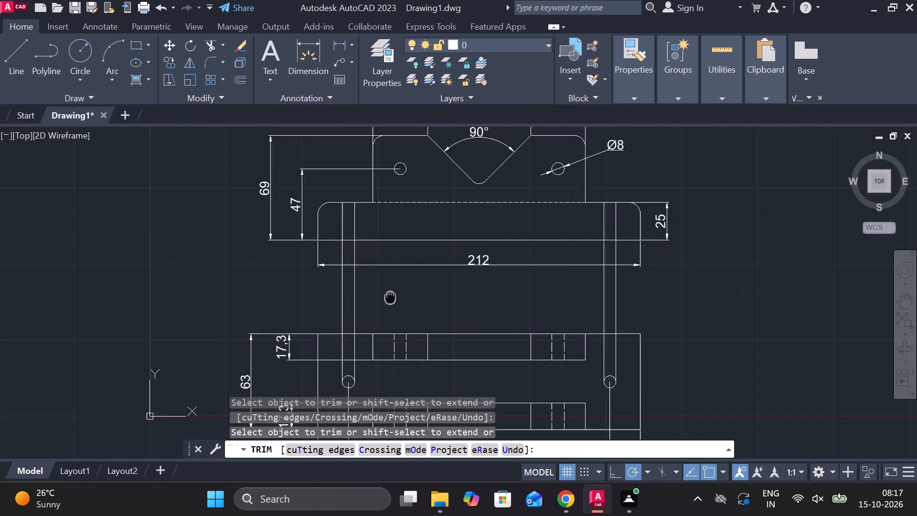
middle_click_drag(399, 284, 400, 284)
left_click_drag(394, 283, 319, 274)
left_click_drag(704, 290, 552, 269)
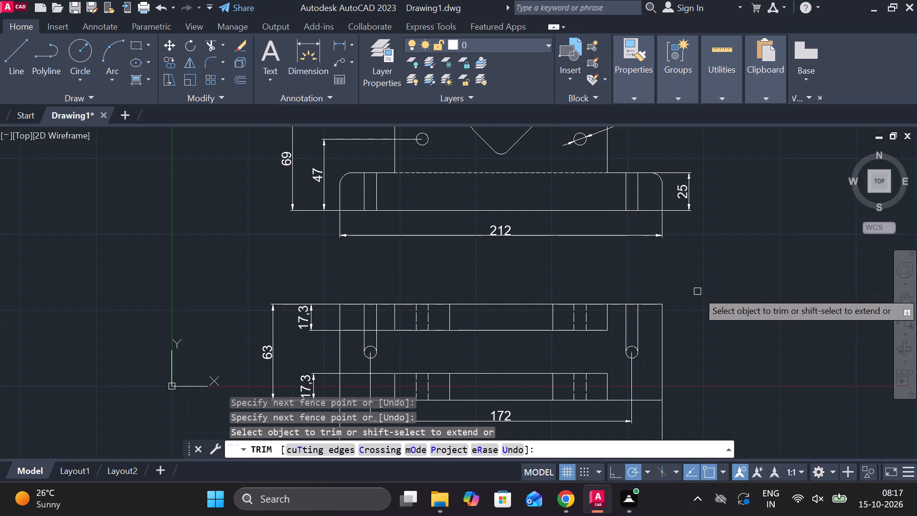
key("Escape")
Erase the four leftover projection line segments above the two holes in the top view.
left_click(641, 320)
left_click(623, 329)
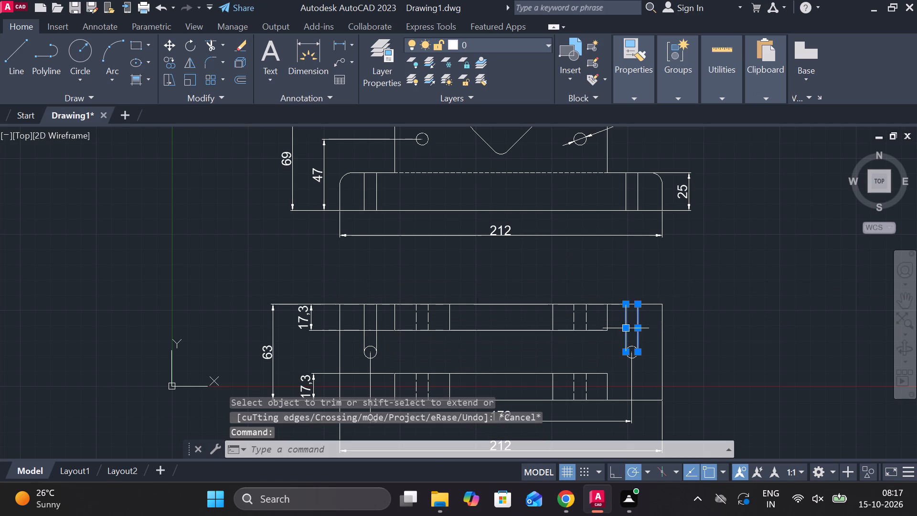
scroll(344, 339, "up", 2)
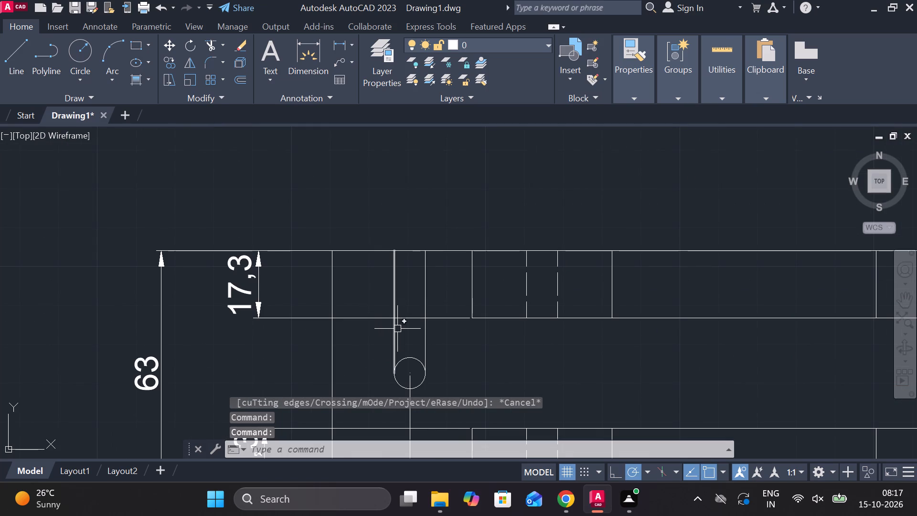
left_click(397, 329)
left_click(424, 337)
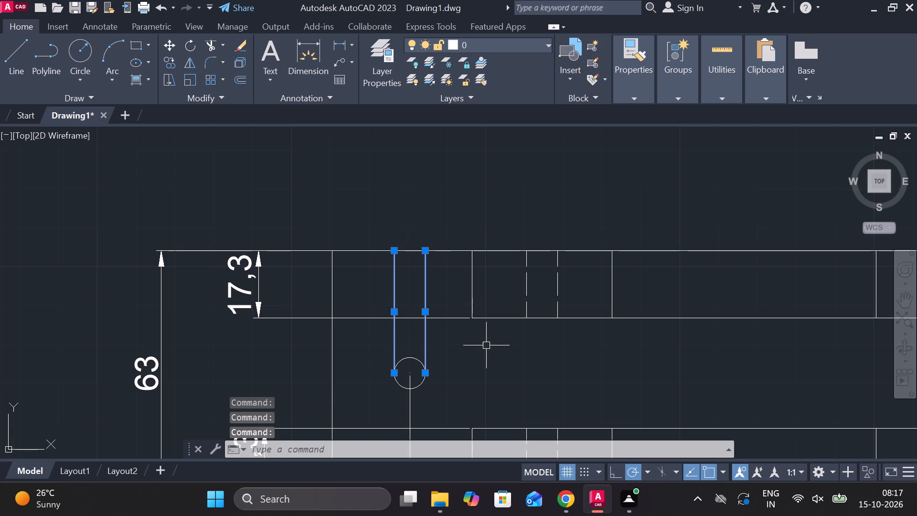
type("E")
key("space")
Change the linetype of the four vertical hole lines in the front view's base to ACAD_ISO02W100.
scroll(486, 345, "down", 2)
middle_click_drag(566, 299, 563, 319)
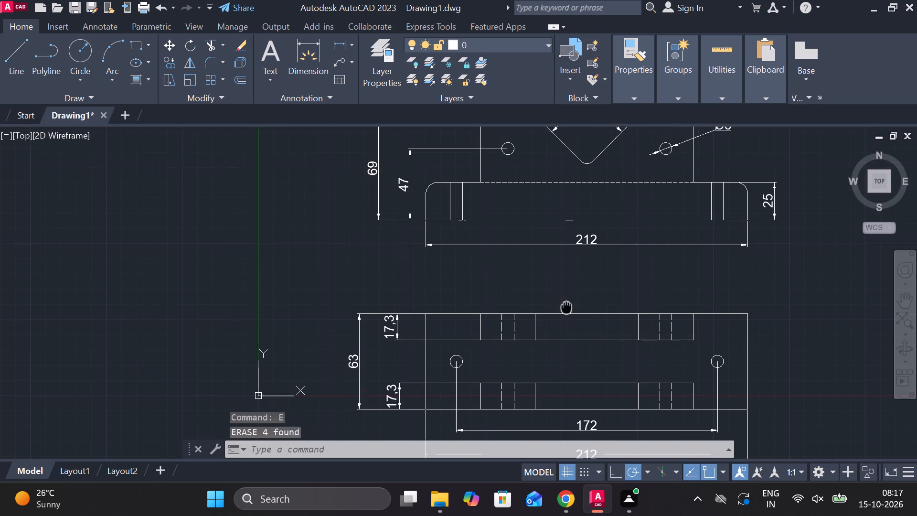
middle_click_drag(563, 319, 547, 354)
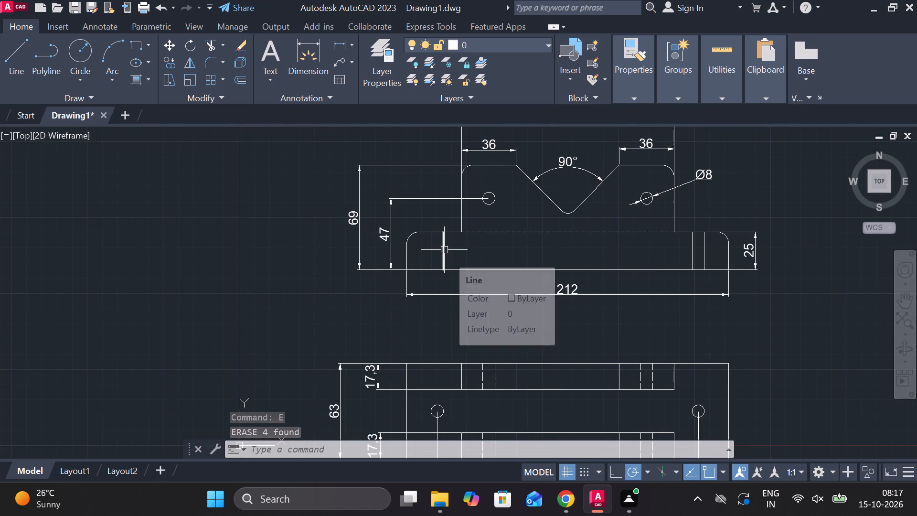
left_click(444, 250)
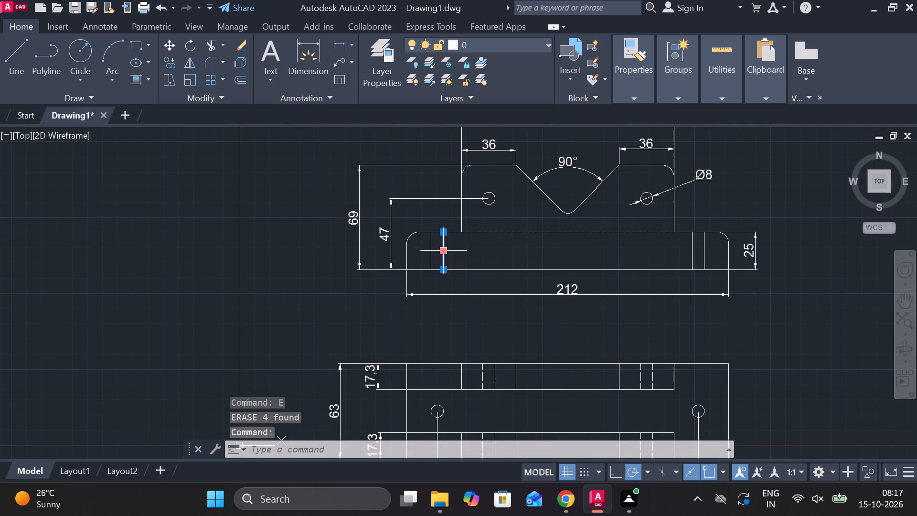
left_click(430, 240)
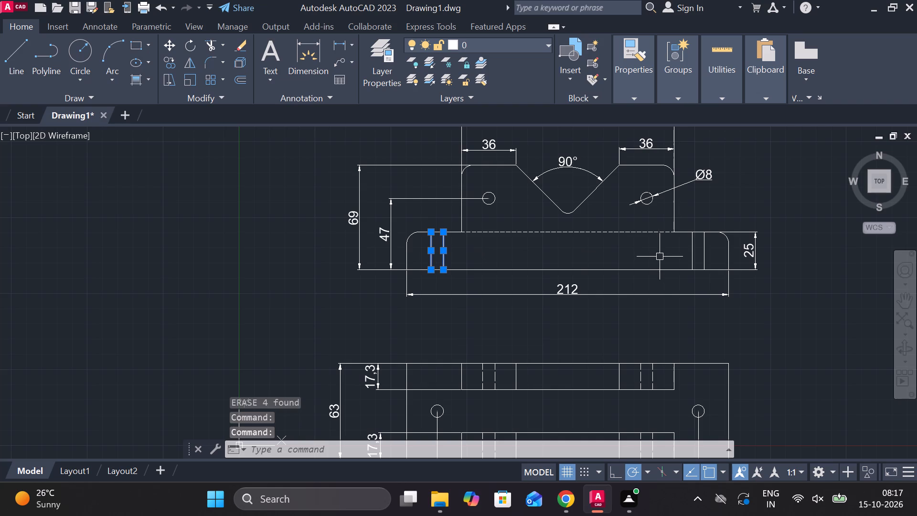
double_click(694, 248)
left_click(709, 247)
left_click(706, 253)
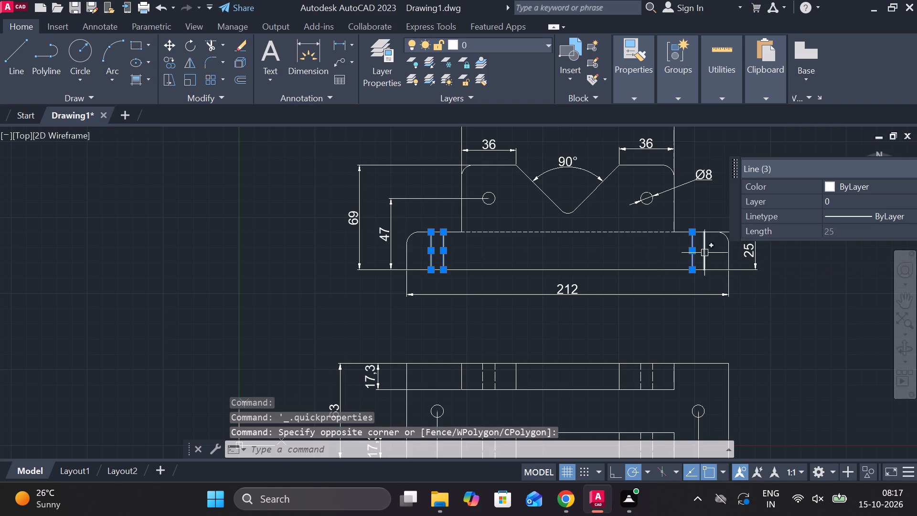
left_click(703, 250)
left_click(637, 97)
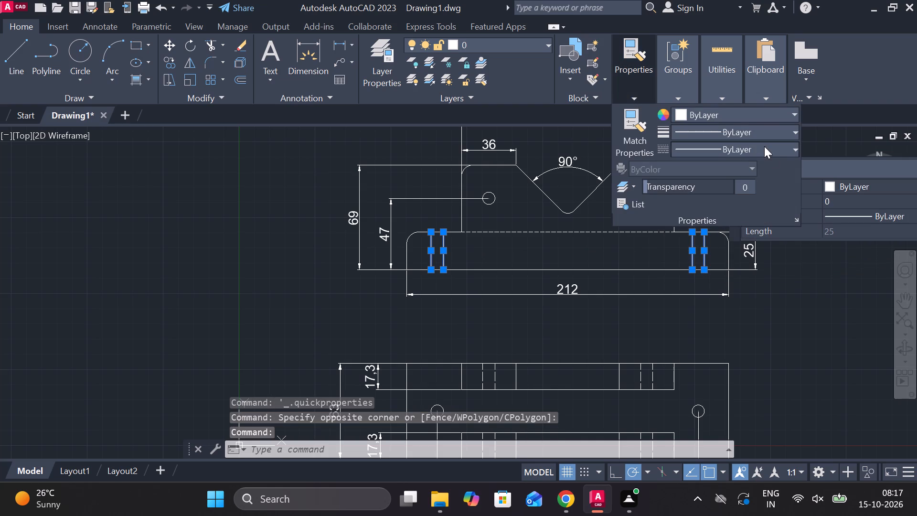
left_click(768, 149)
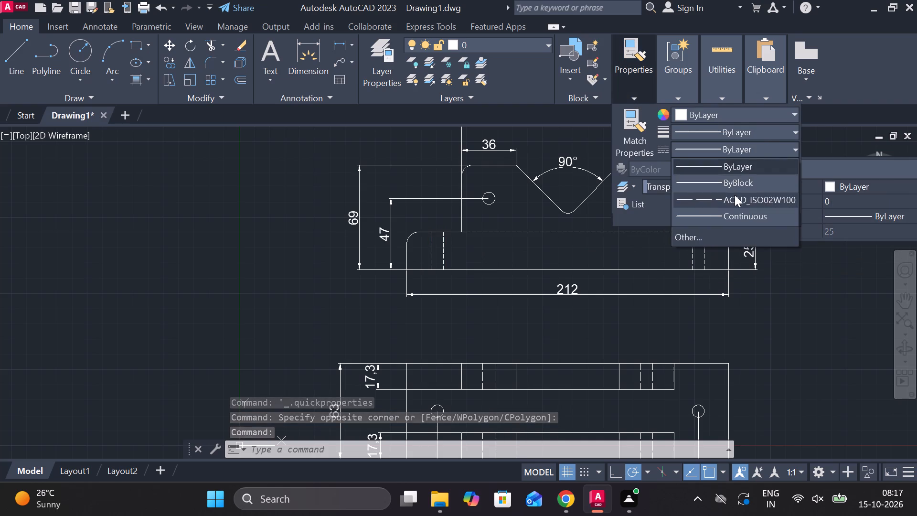
double_click(735, 195)
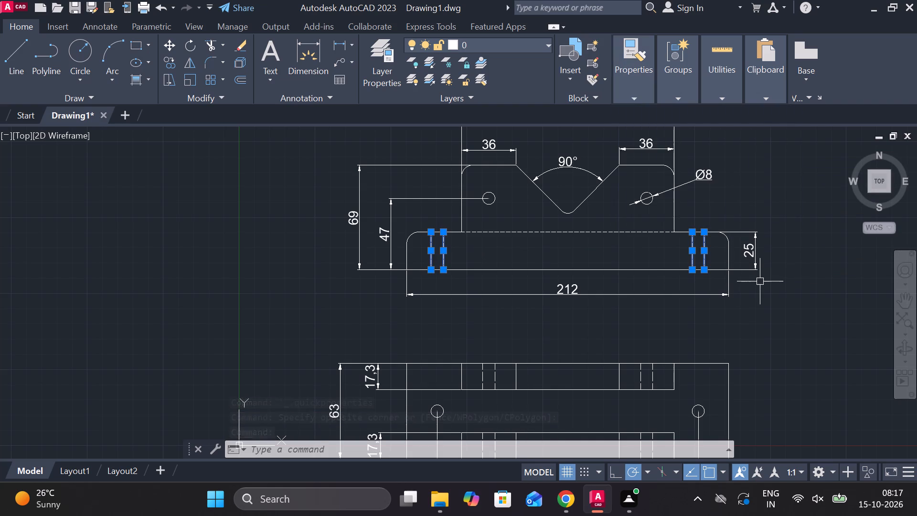
key("Escape")
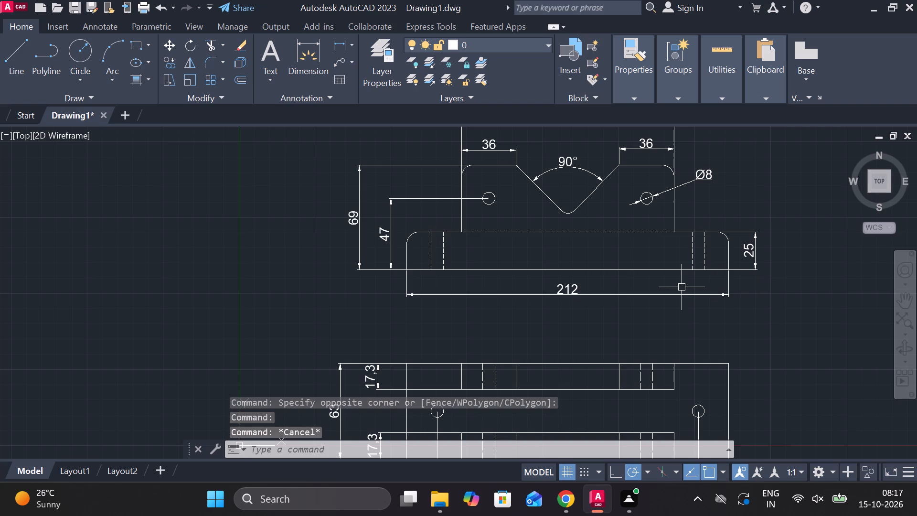
Fill the front view's V-notched body and base with a 41,49,137 gradient, skipping the strips between the dashed hole lines.
scroll(679, 287, "down", 1)
middle_click_drag(658, 293, 624, 290)
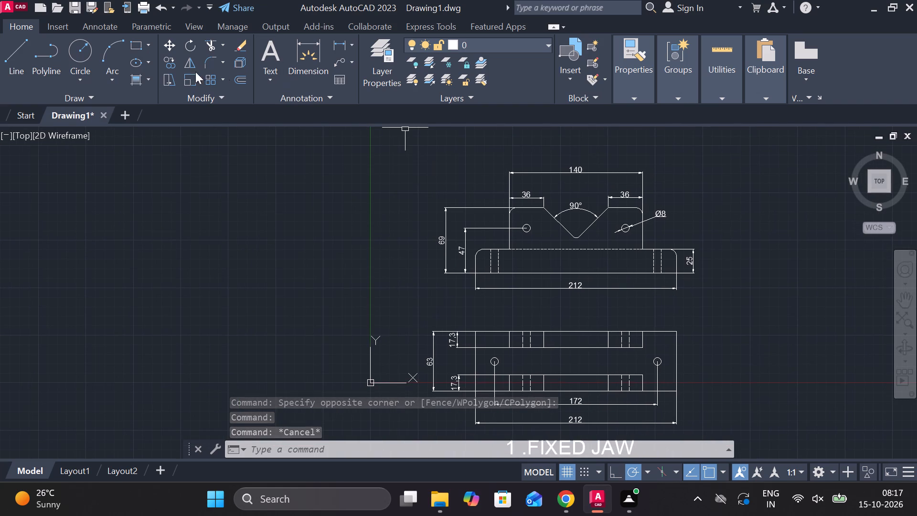
left_click(137, 82)
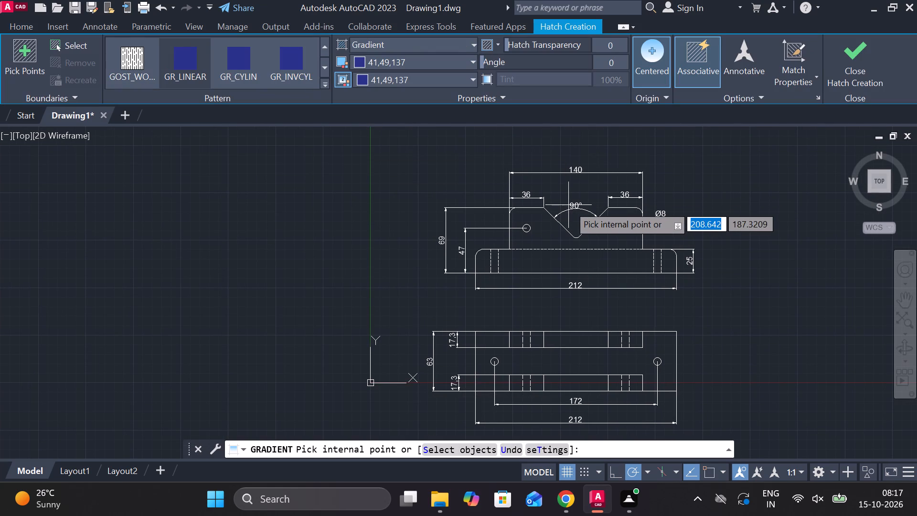
left_click(541, 230)
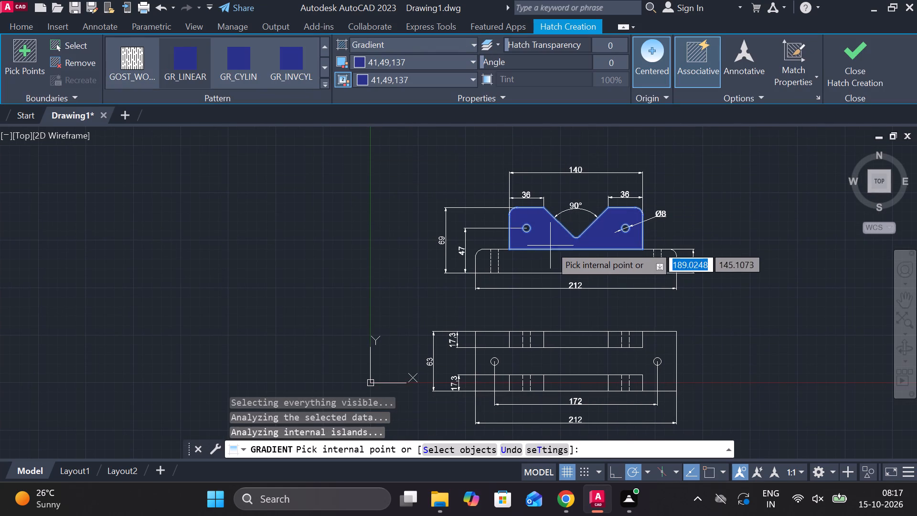
left_click(544, 258)
scroll(509, 263, "up", 2)
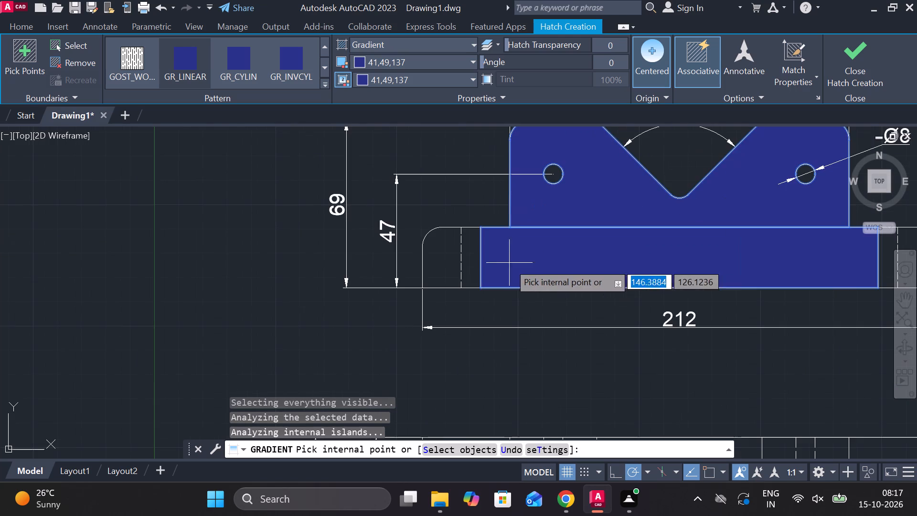
left_click(457, 267)
scroll(714, 281, "down", 1)
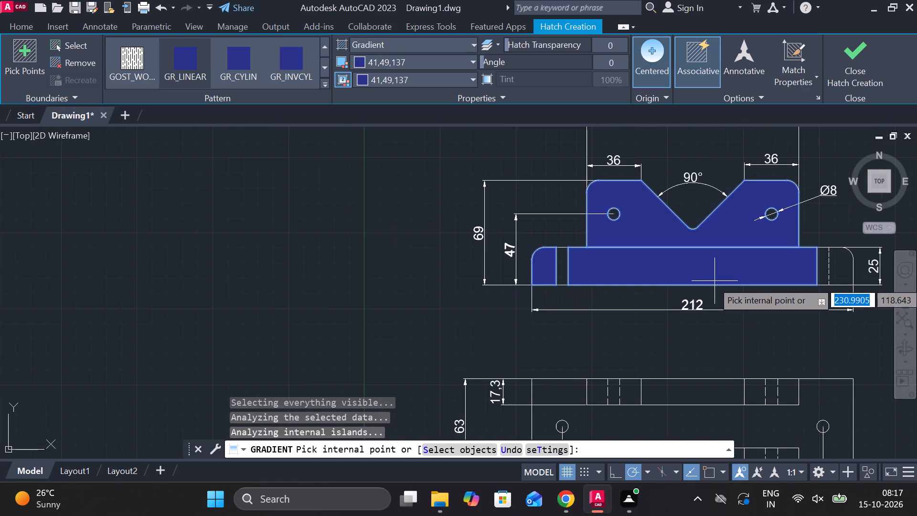
middle_click_drag(741, 281, 668, 285)
scroll(793, 286, "up", 1)
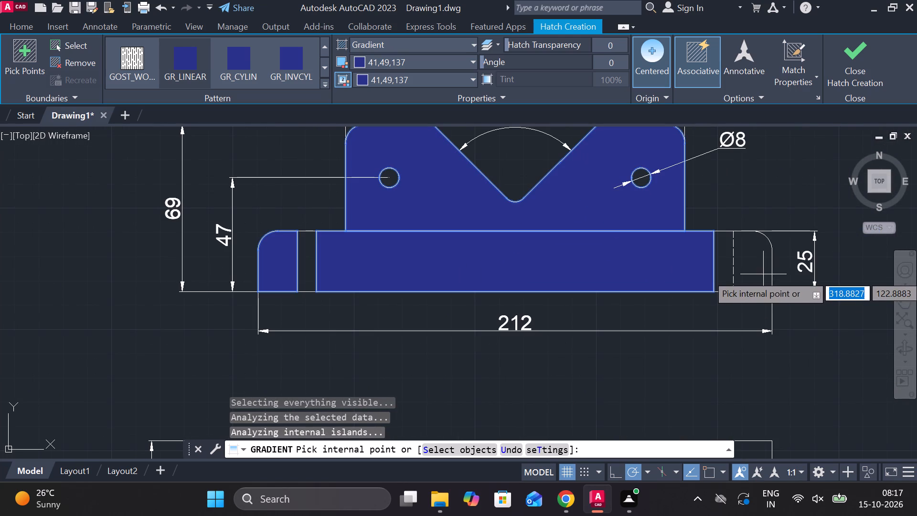
double_click(763, 274)
scroll(760, 276, "down", 1)
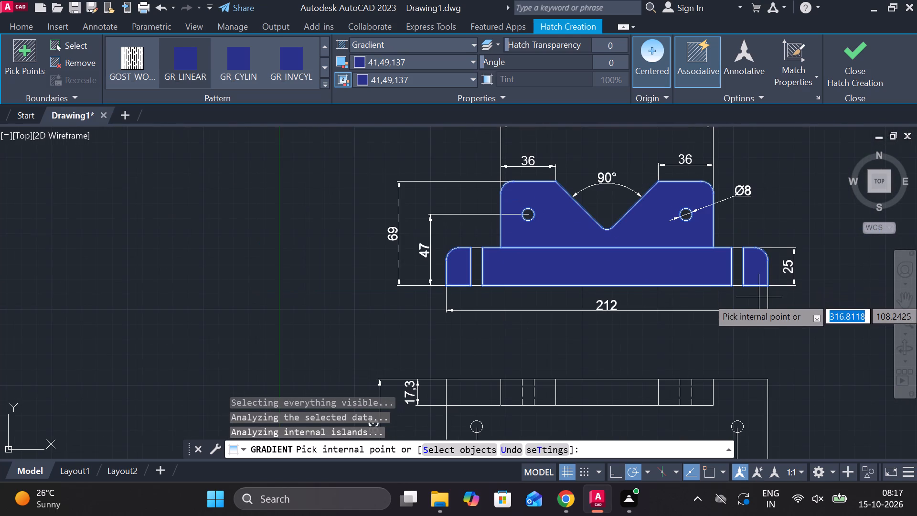
left_click(851, 71)
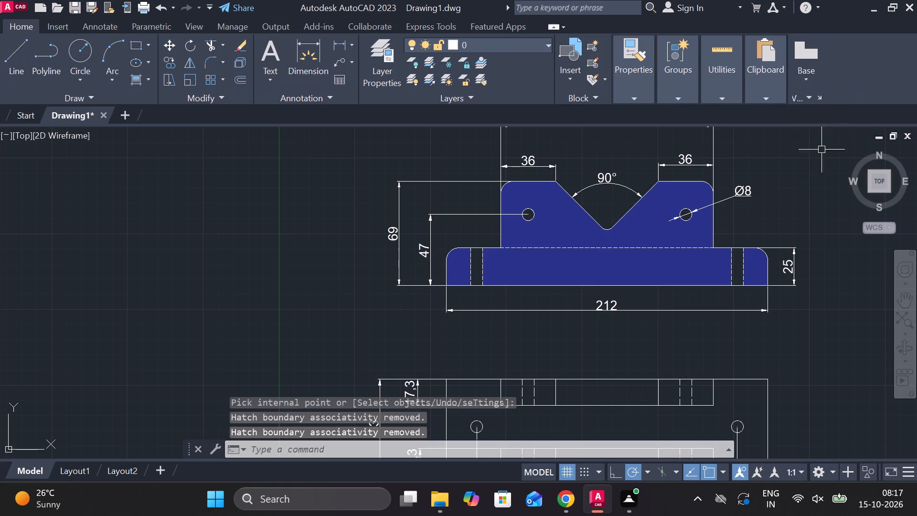
Fill the top view's main body and all sections of its upper jaw strip with a gradient using 69,84,165 for both colours.
scroll(774, 264, "down", 1)
middle_click_drag(764, 290, 694, 262)
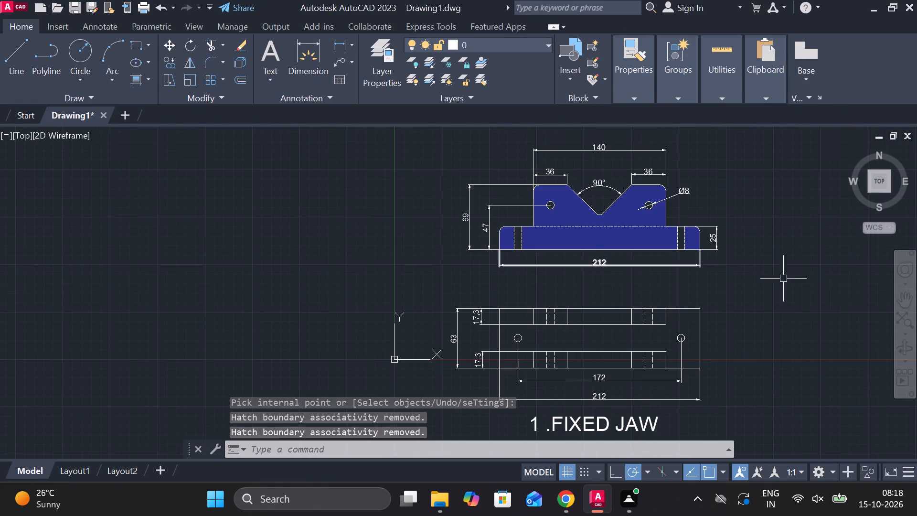
left_click(135, 80)
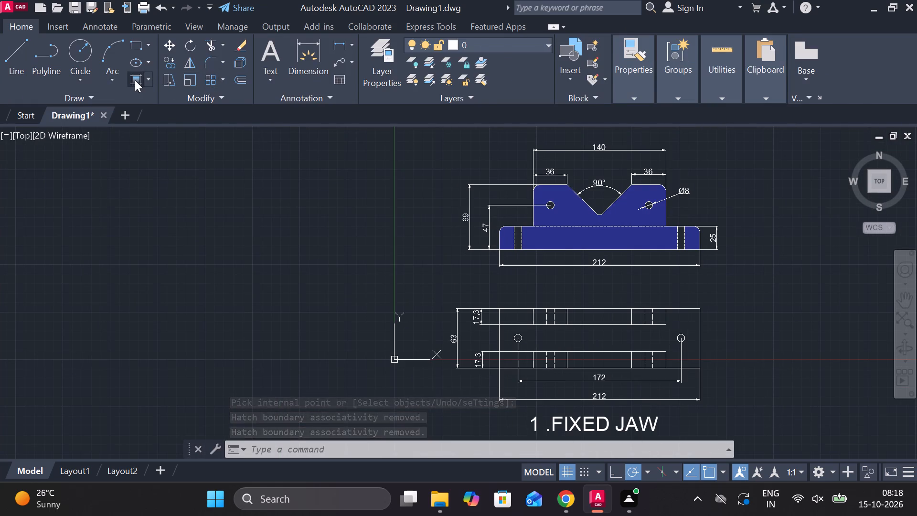
left_click(398, 65)
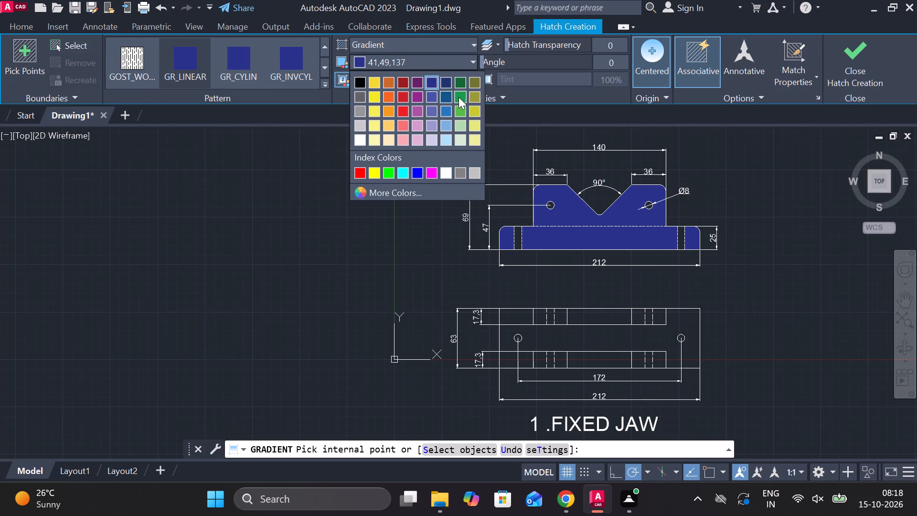
left_click(433, 96)
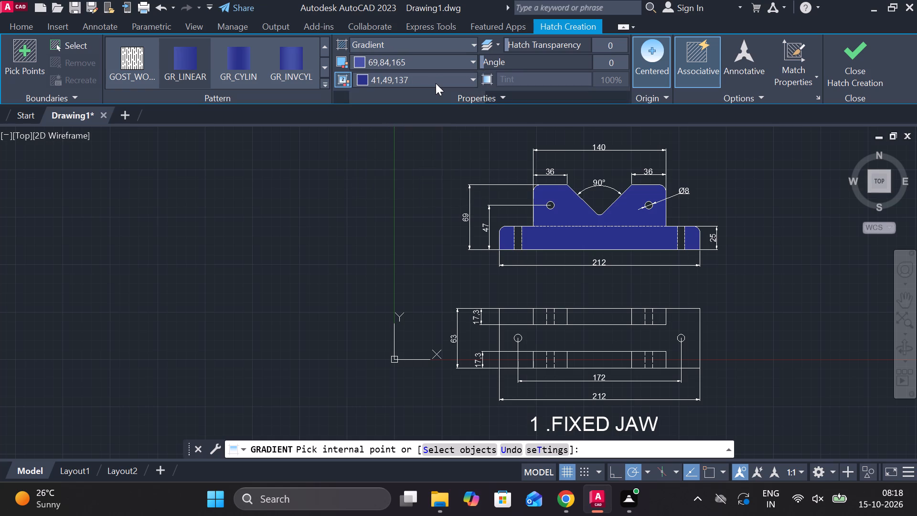
left_click(436, 83)
left_click(434, 117)
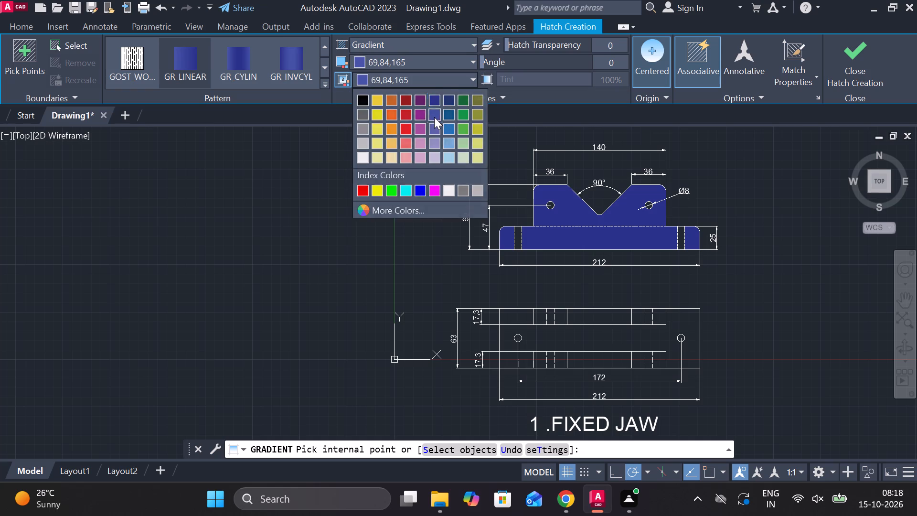
left_click(622, 333)
left_click(592, 320)
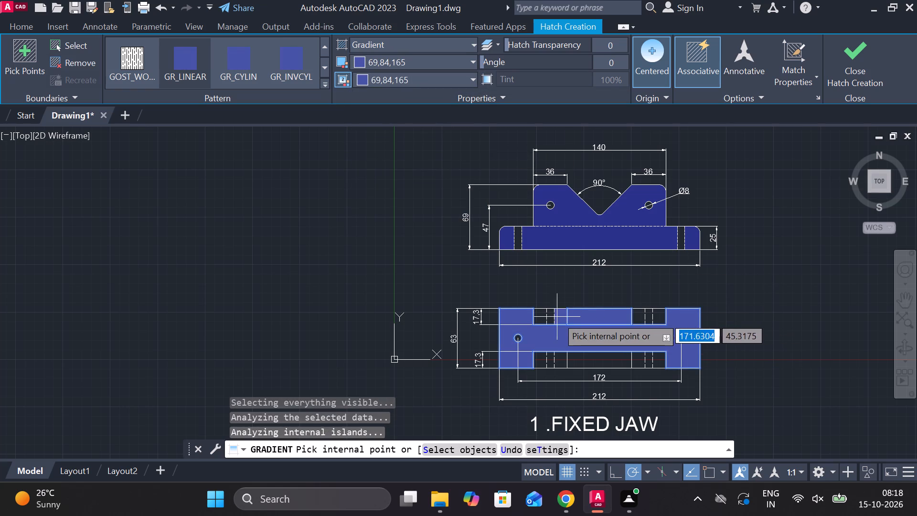
left_click(557, 317)
scroll(552, 317, "up", 2)
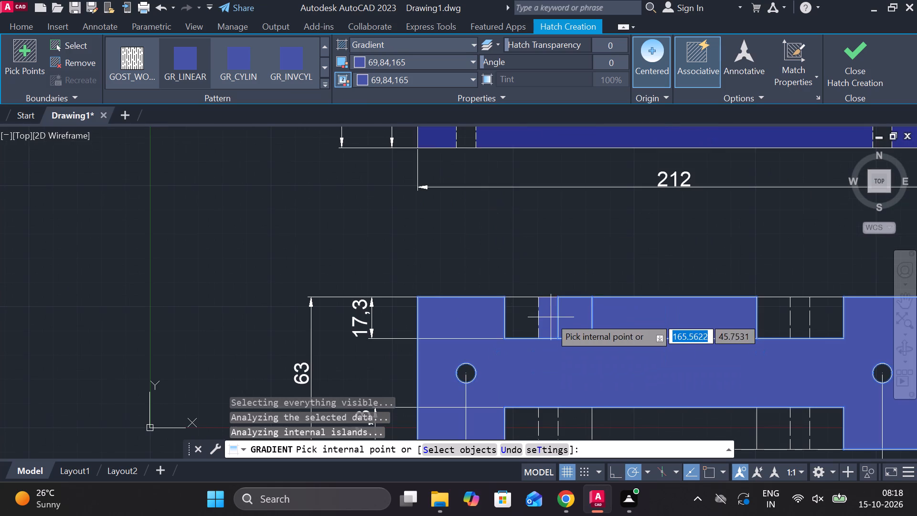
left_click(549, 318)
left_click(521, 321)
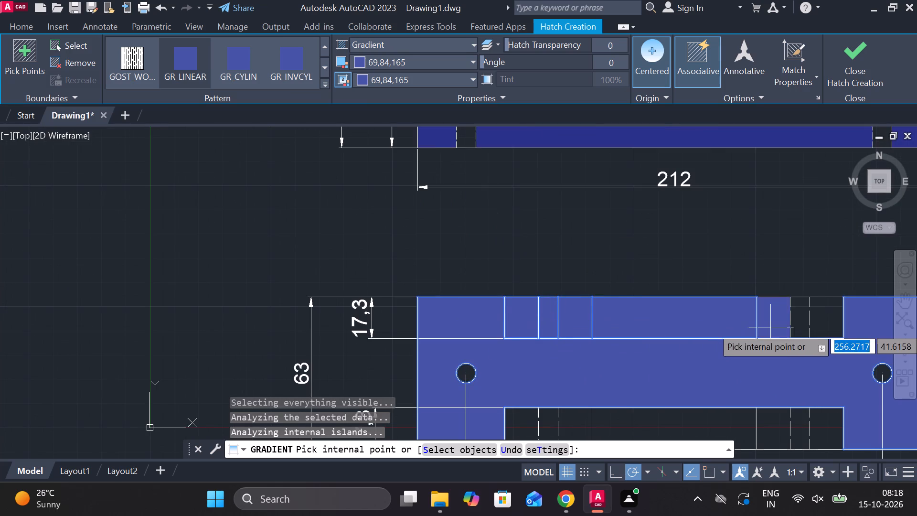
left_click(770, 327)
left_click(793, 324)
left_click(817, 321)
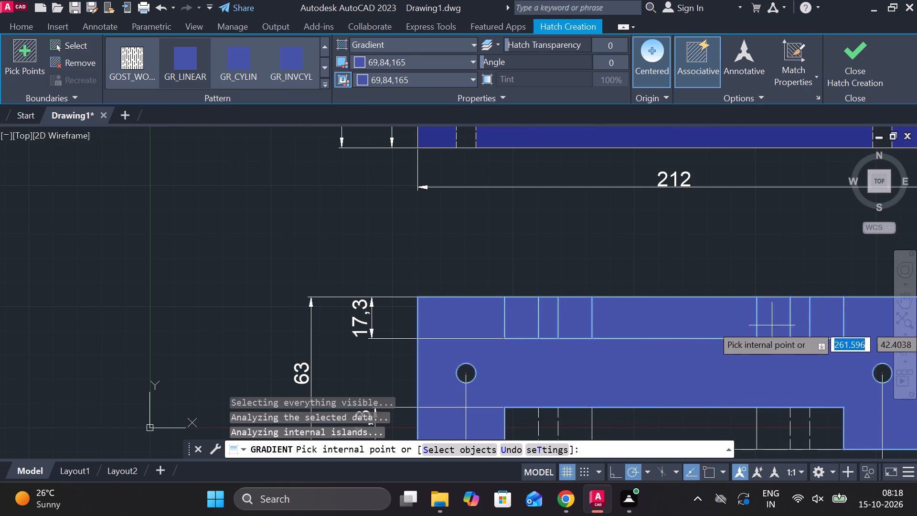
Fill all sections of the top view's lower jaw strip with the same 69,84,165 gradient and finish the hatch.
middle_click_drag(743, 327, 614, 187)
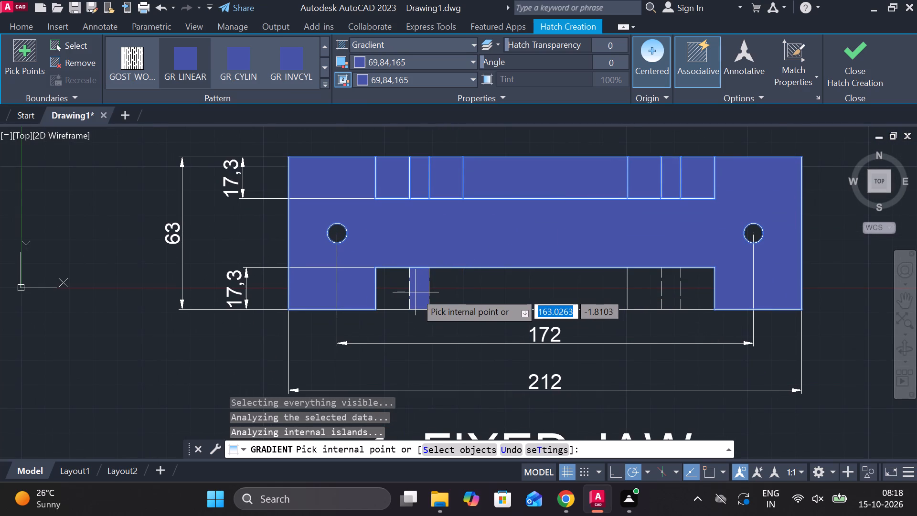
left_click(405, 292)
left_click(416, 288)
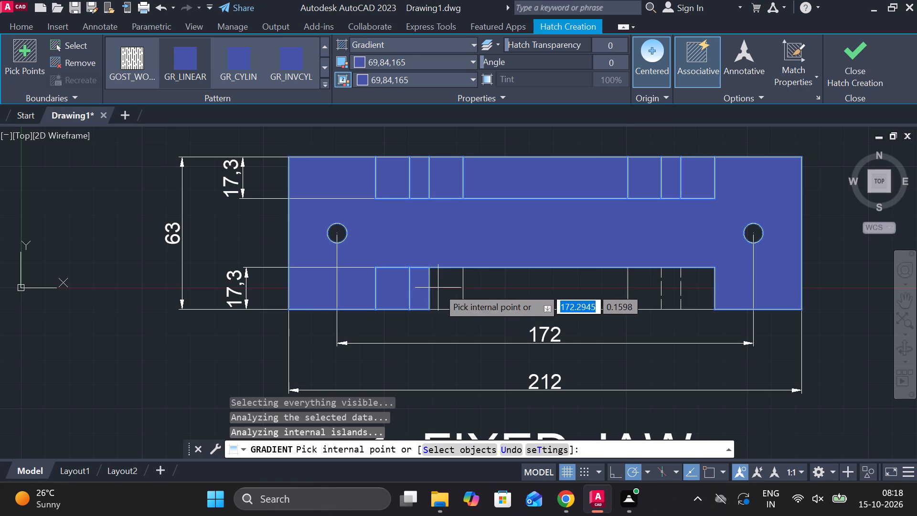
left_click(444, 288)
left_click(542, 296)
left_click(656, 301)
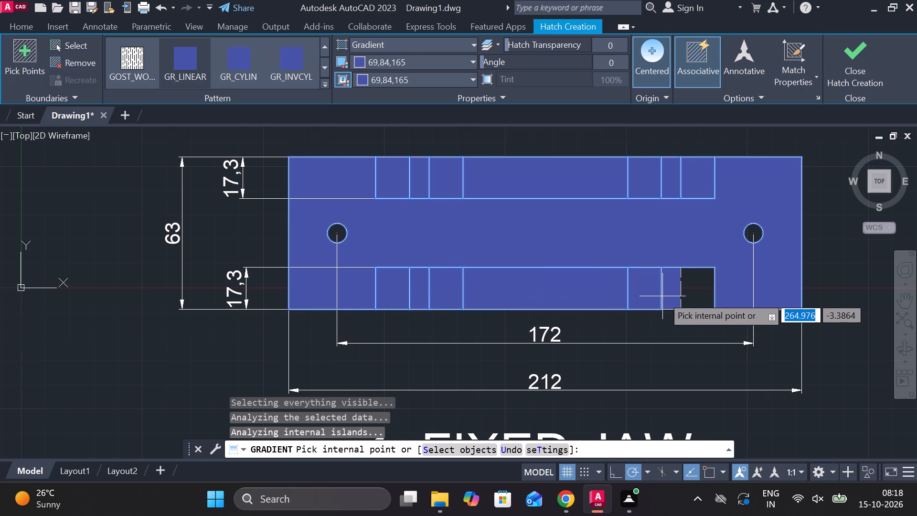
left_click(667, 294)
left_click(698, 294)
left_click(858, 61)
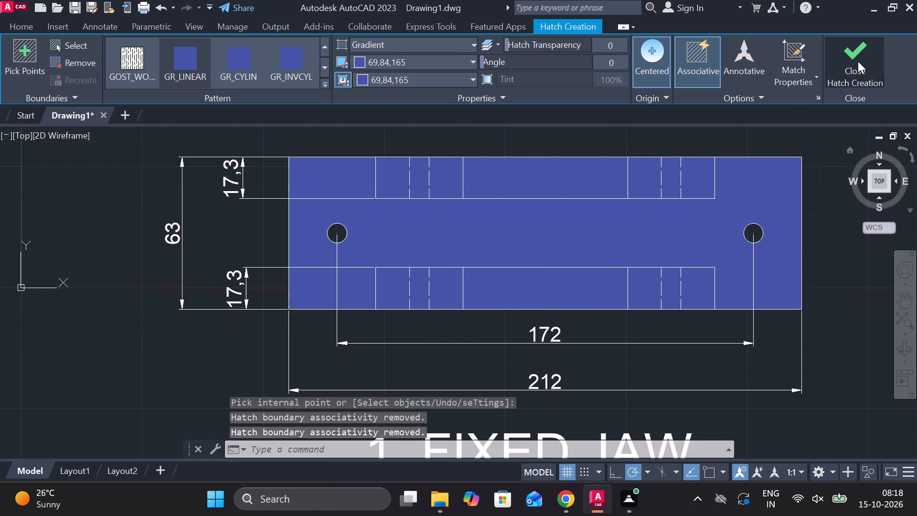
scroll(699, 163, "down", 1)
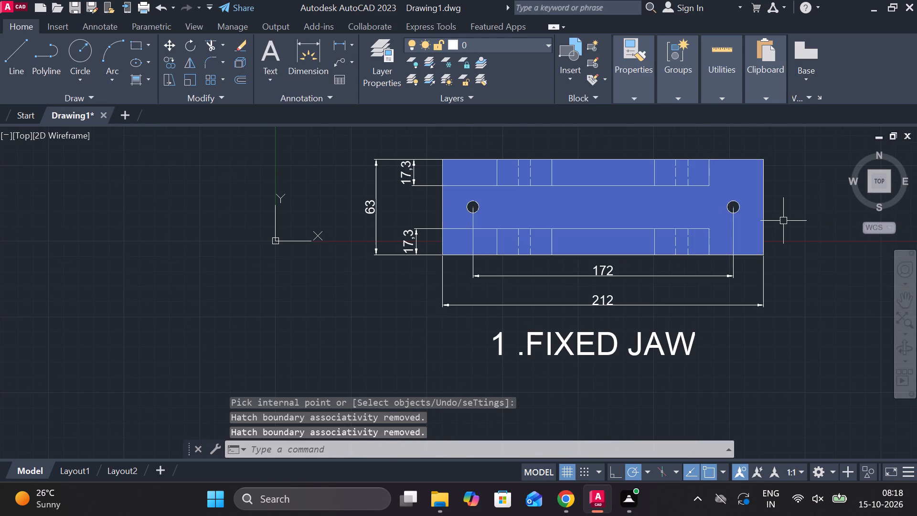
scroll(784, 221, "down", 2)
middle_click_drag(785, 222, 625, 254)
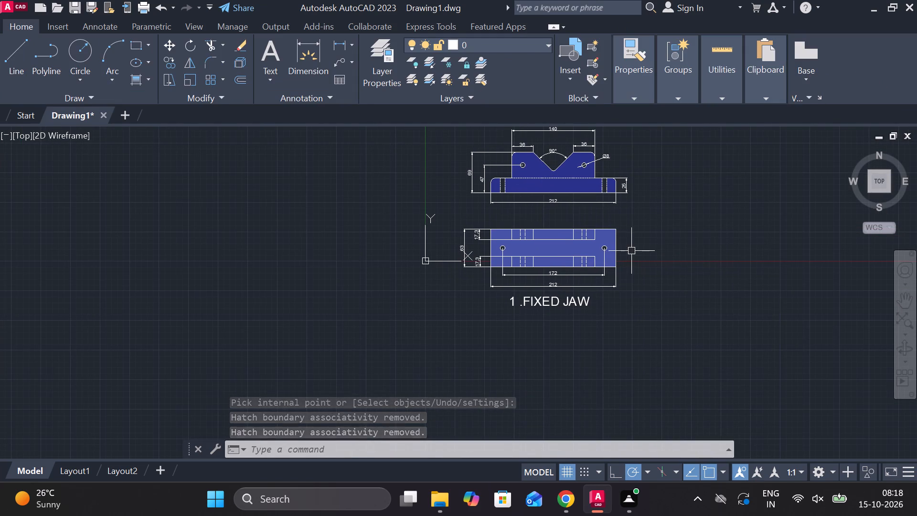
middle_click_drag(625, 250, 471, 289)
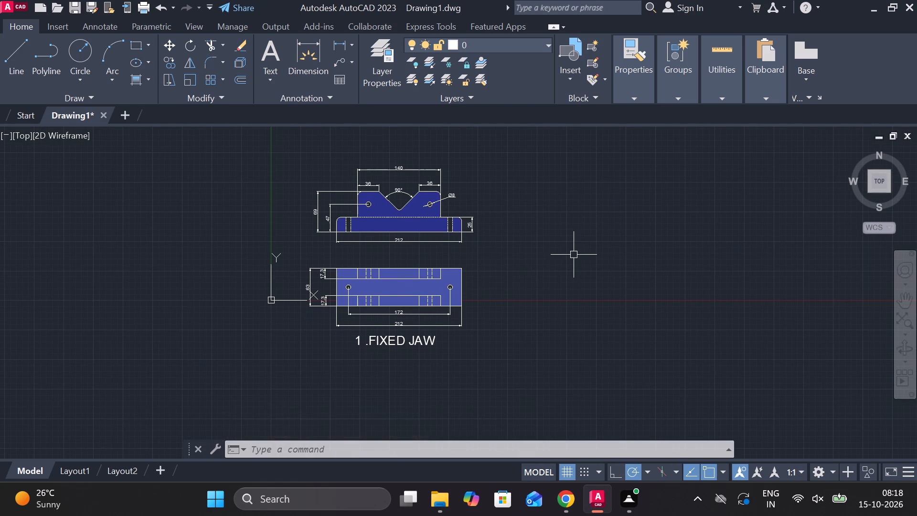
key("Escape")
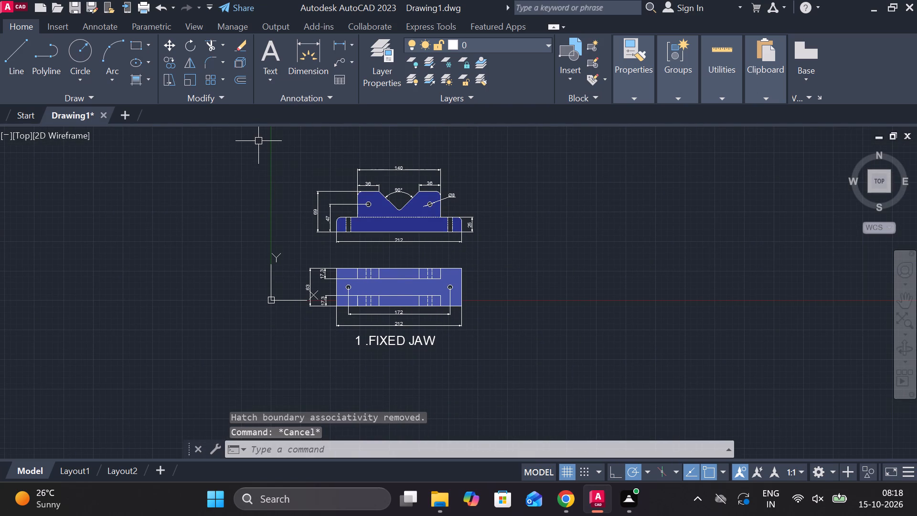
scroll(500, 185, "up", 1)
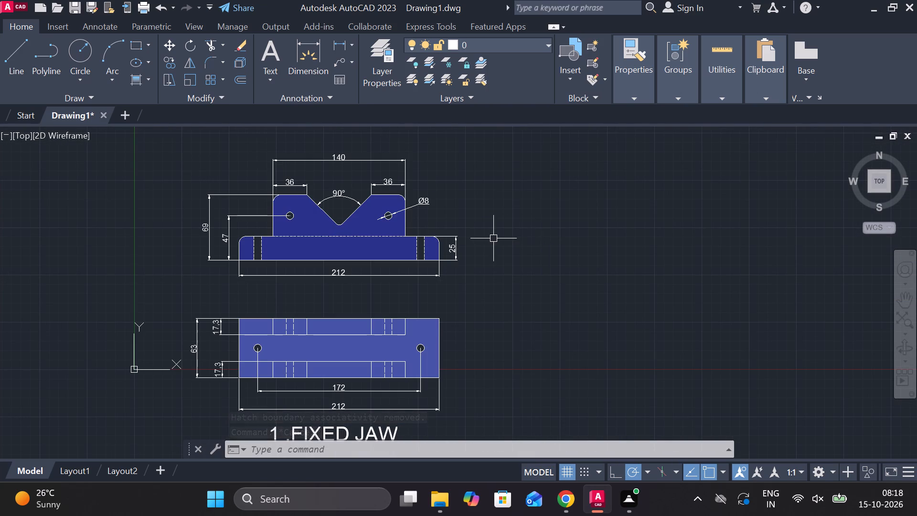
Draw a closed rectangle 78 wide and 70 high from lines, in the empty space beside the fixed jaw's front view.
middle_click_drag(606, 253, 547, 233)
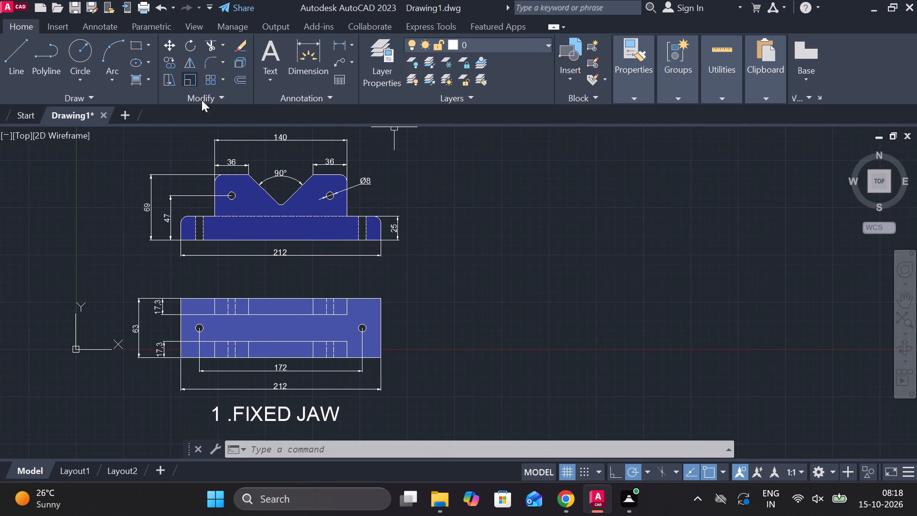
left_click(21, 53)
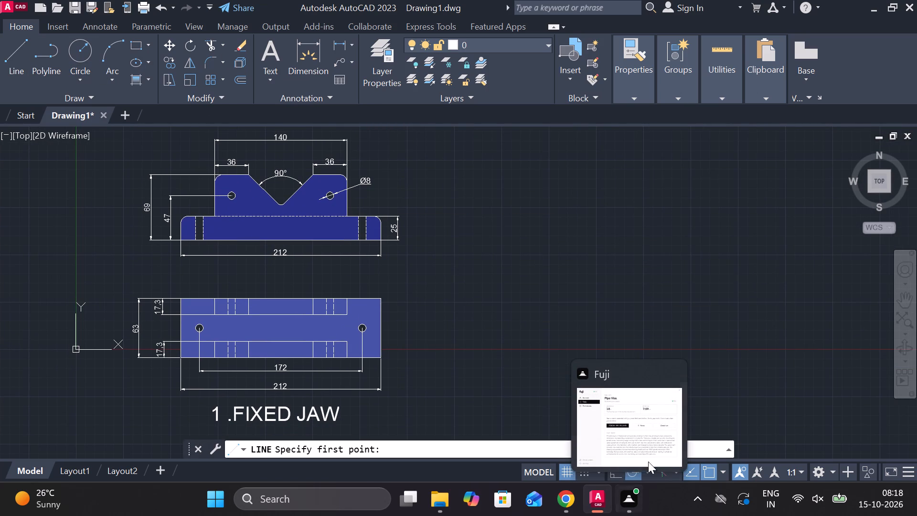
left_click(508, 188)
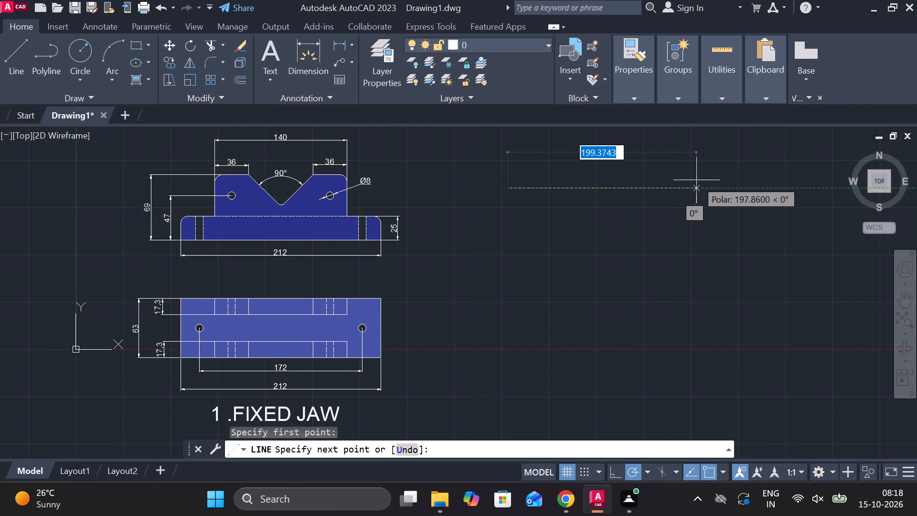
type("78")
key("Return")
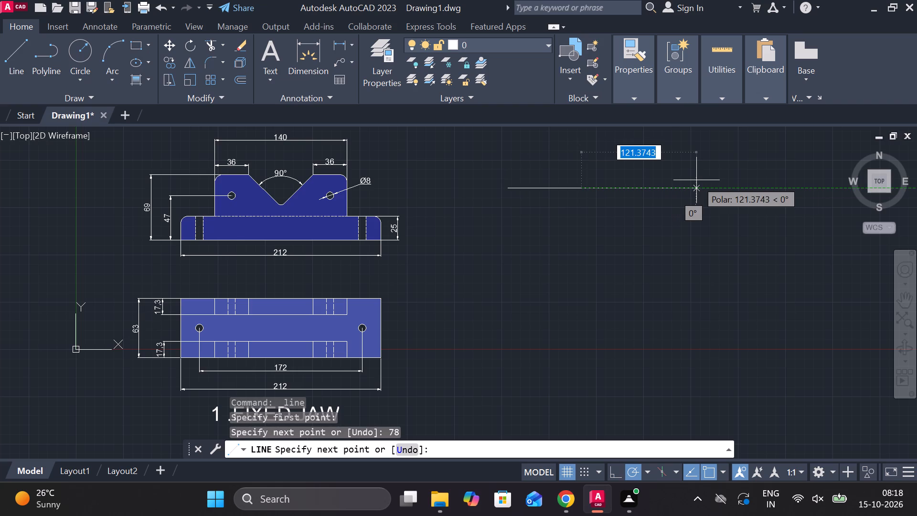
scroll(657, 180, "up", 1)
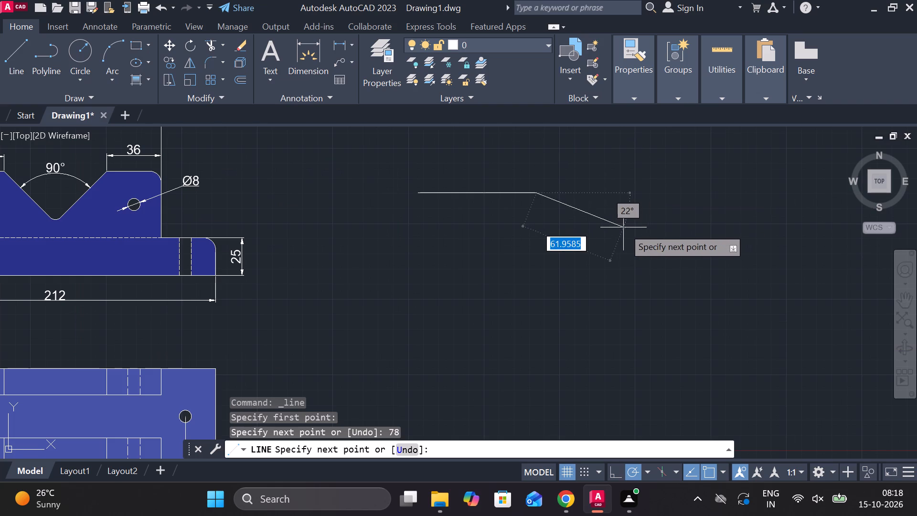
scroll(547, 276, "up", 2)
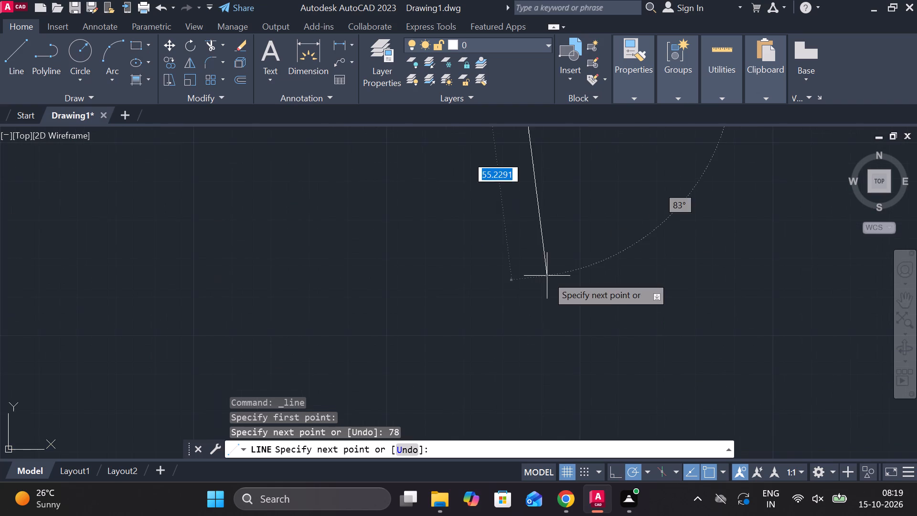
scroll(547, 276, "down", 3)
scroll(547, 276, "up", 2)
middle_click_drag(547, 276, 568, 318)
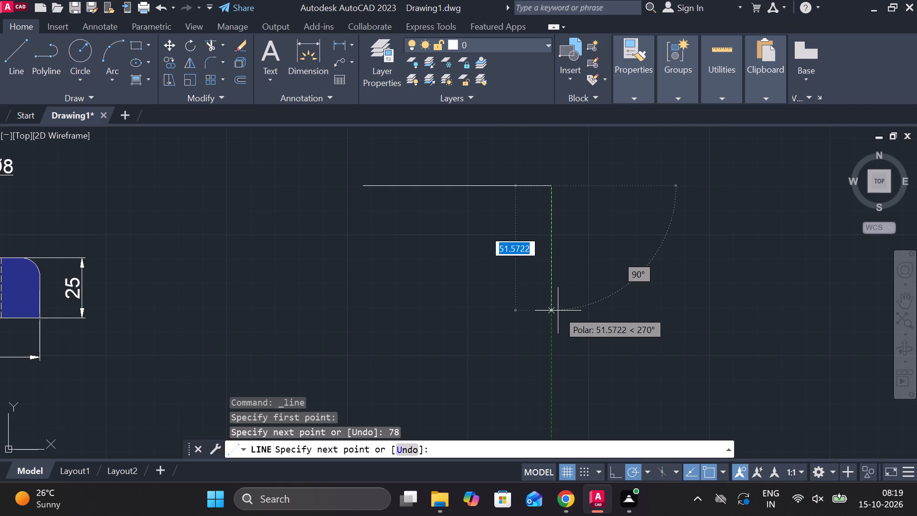
type("70")
key("Return")
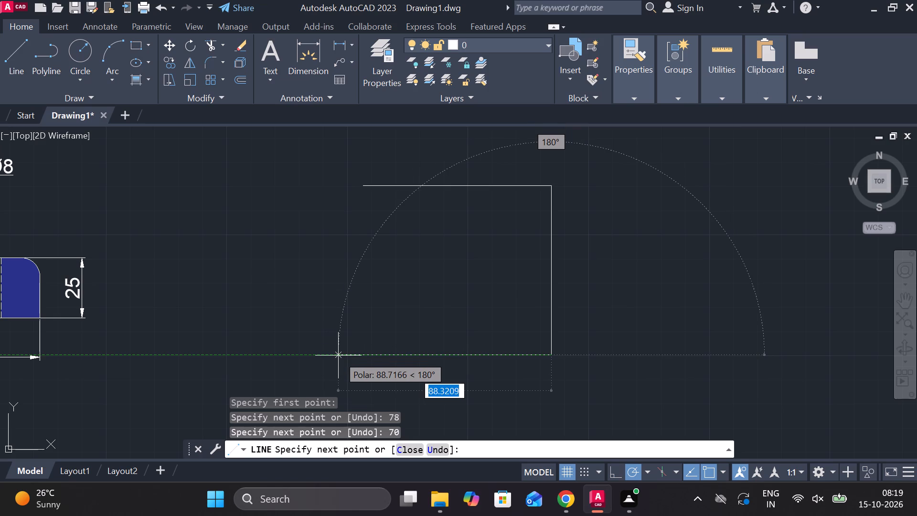
type("78")
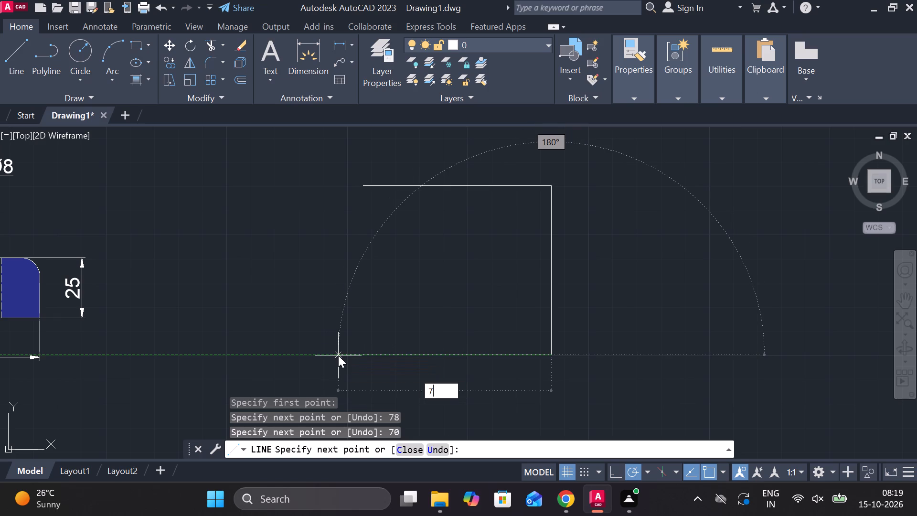
key("Return")
left_click(363, 187)
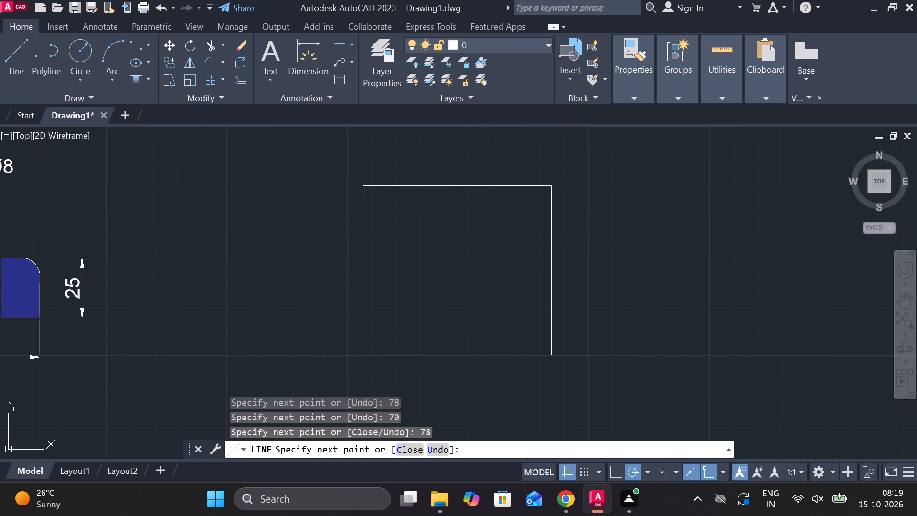
key("Escape")
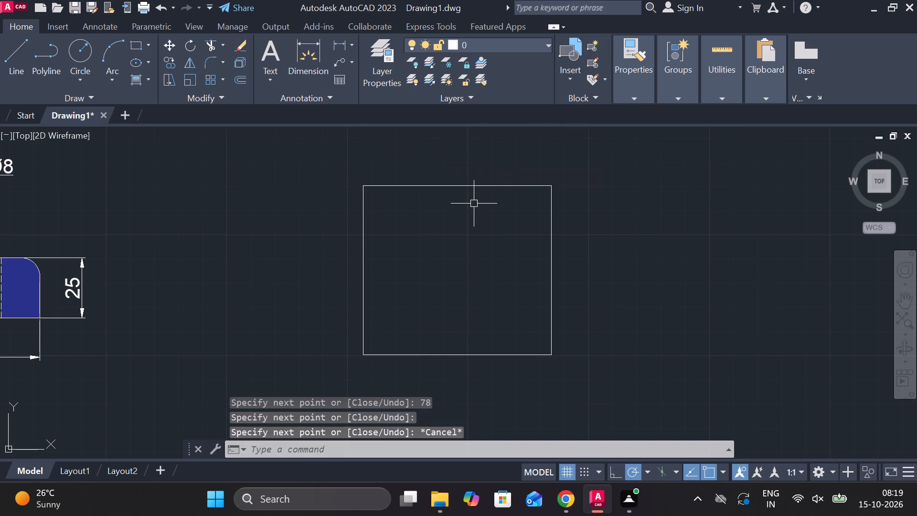
Draw a vertical centre line from the midpoint of the rectangle's upper edge to the midpoint of its lower edge.
key("l")
key("Return")
left_click(453, 185)
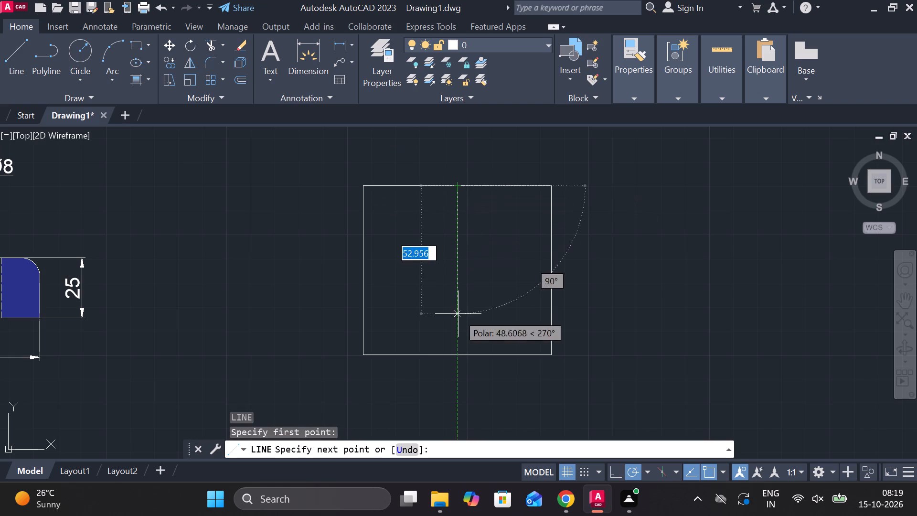
left_click(460, 356)
scroll(494, 312, "up", 2)
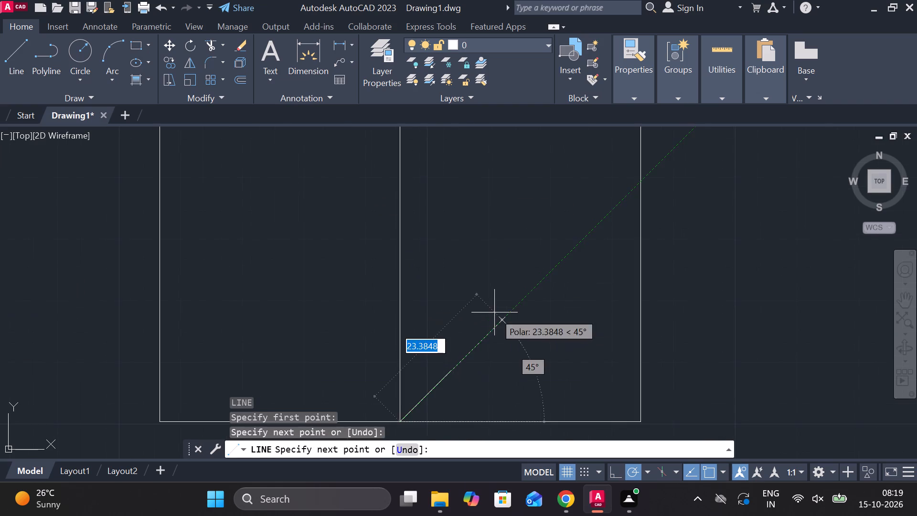
middle_click_drag(494, 312, 509, 268)
key("Escape")
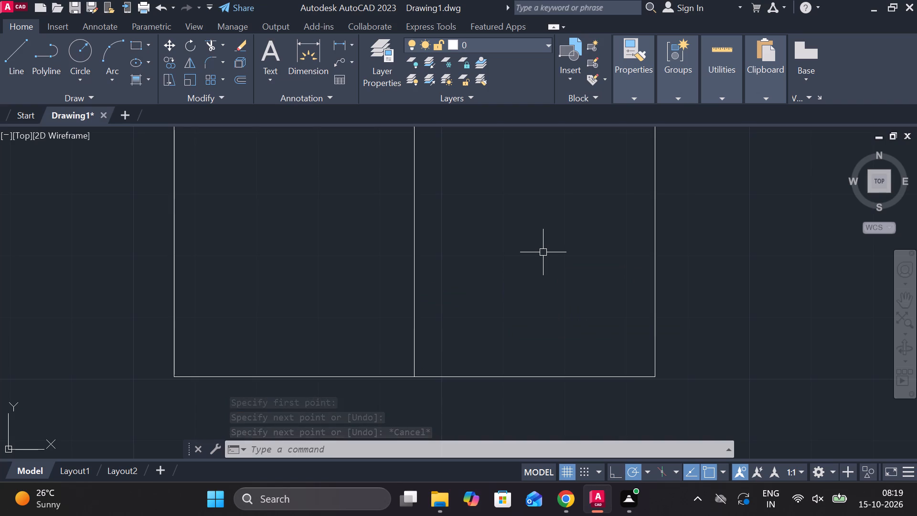
Offset the rectangle's lower edge upward by 27.
scroll(543, 252, "down", 1)
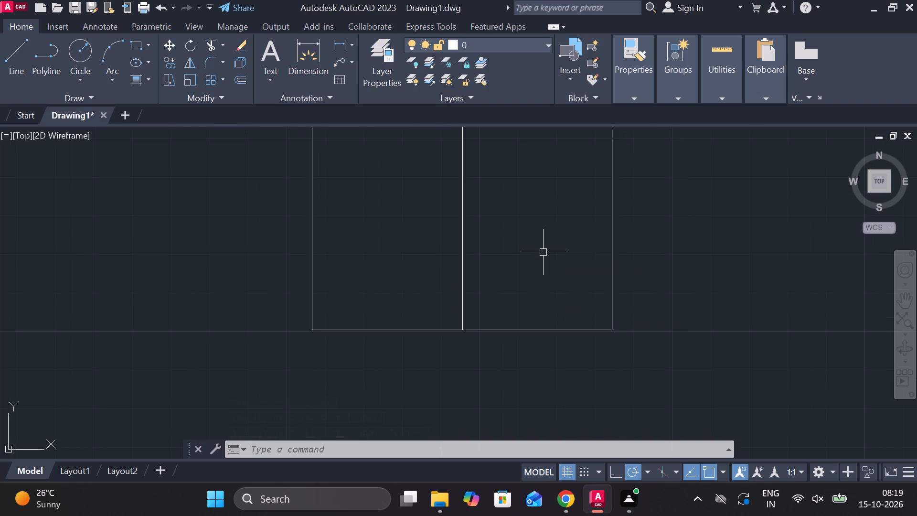
left_click(417, 328)
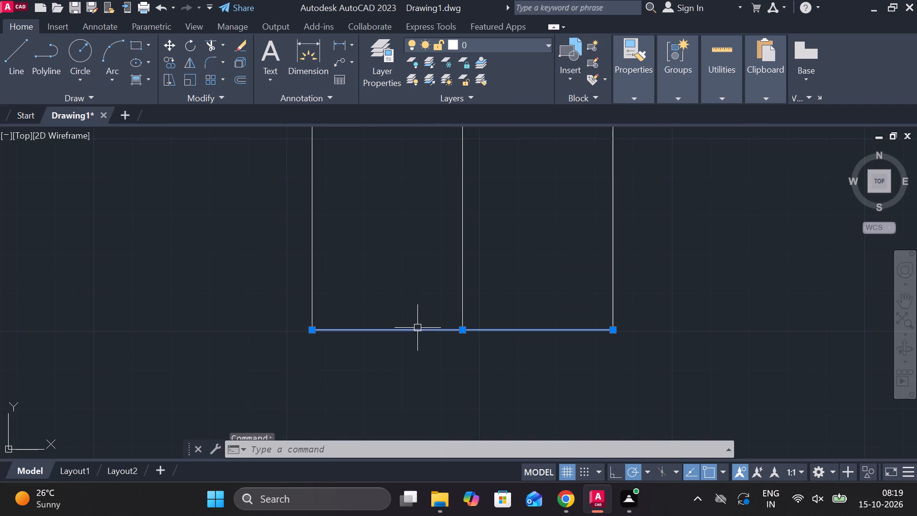
key("o")
key("Return")
key("Return")
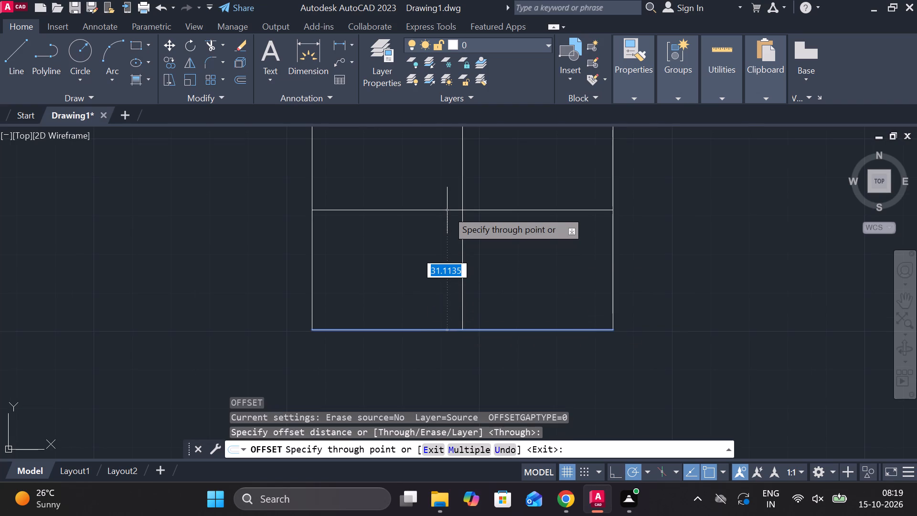
type("27")
key("Return")
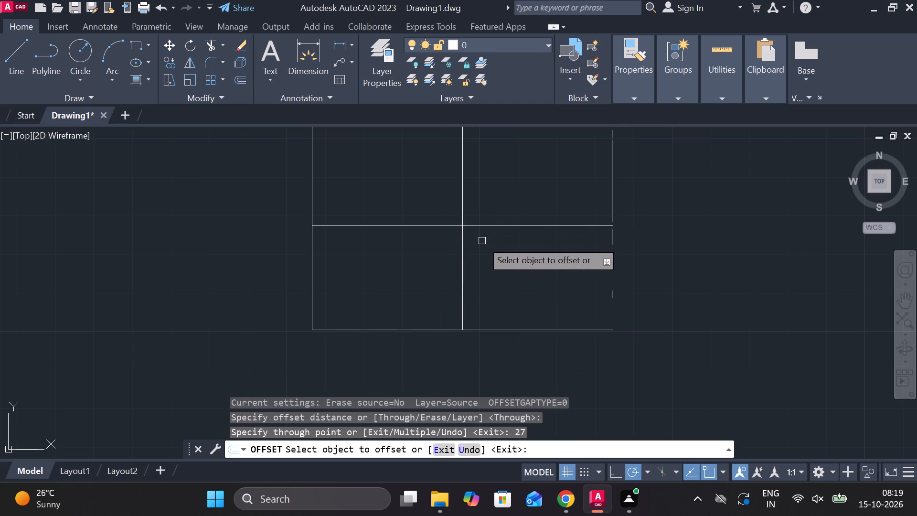
Offset the vertical centre line by 3 to each side.
scroll(482, 241, "up", 1)
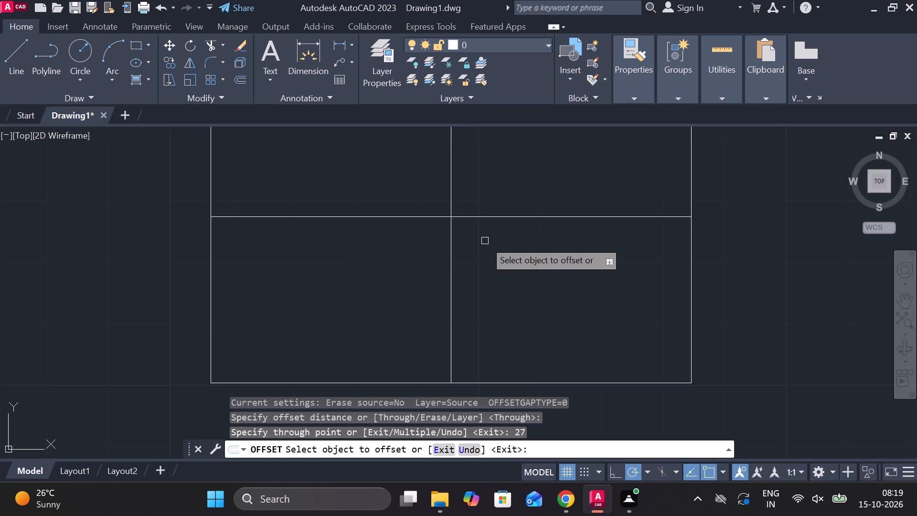
left_click(452, 227)
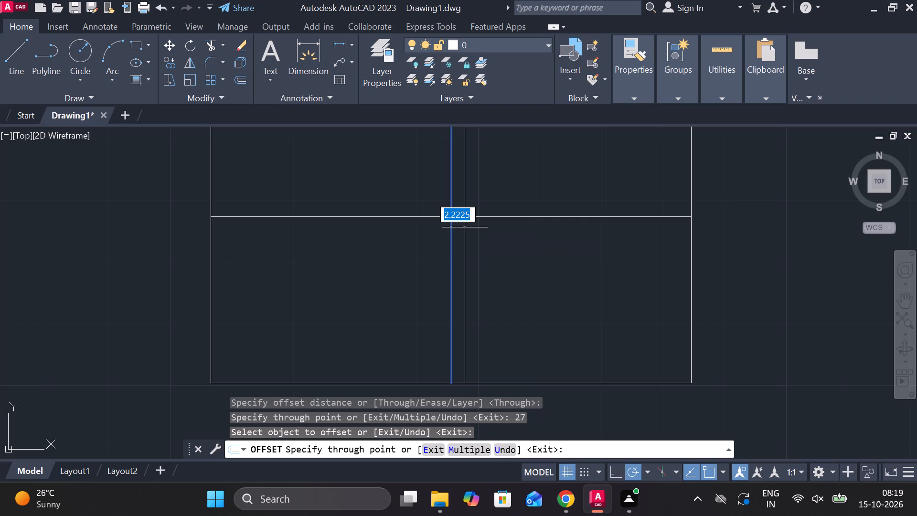
type("3")
key("space")
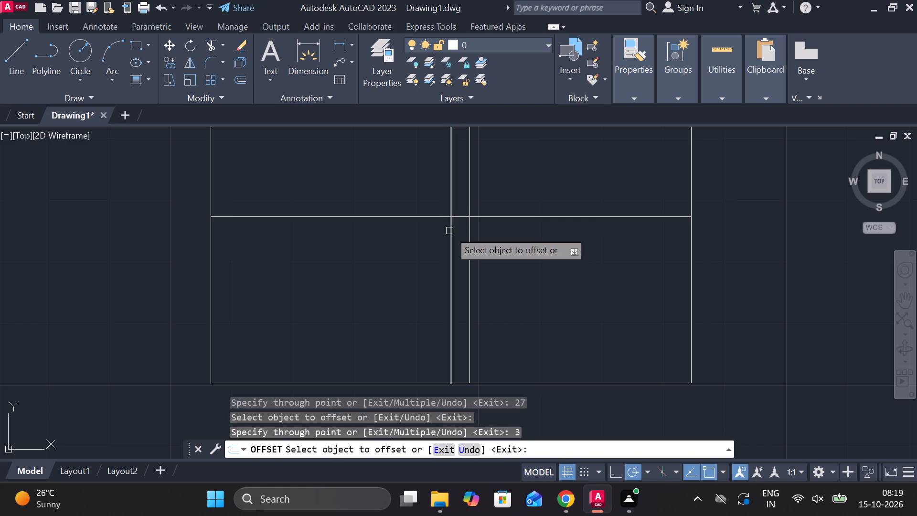
left_click(449, 231)
key("3")
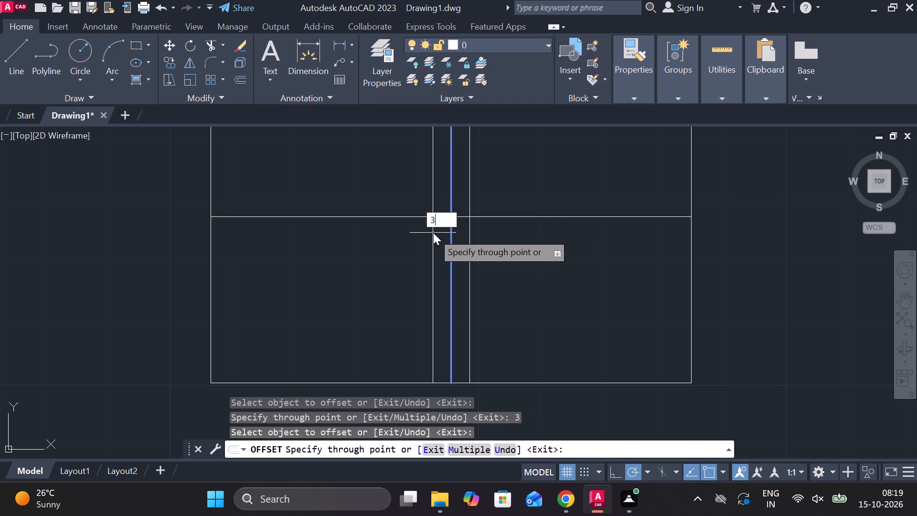
key("Return")
middle_click_drag(505, 231, 508, 289)
key("Escape")
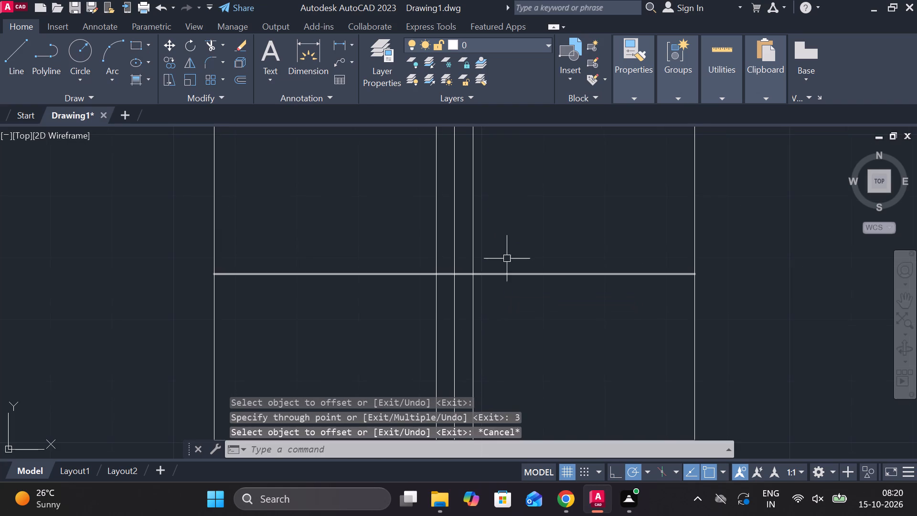
Trim the offset lines to a narrow slot rising from the lower edge, and trim the centre line inside it.
type("TR")
key("space")
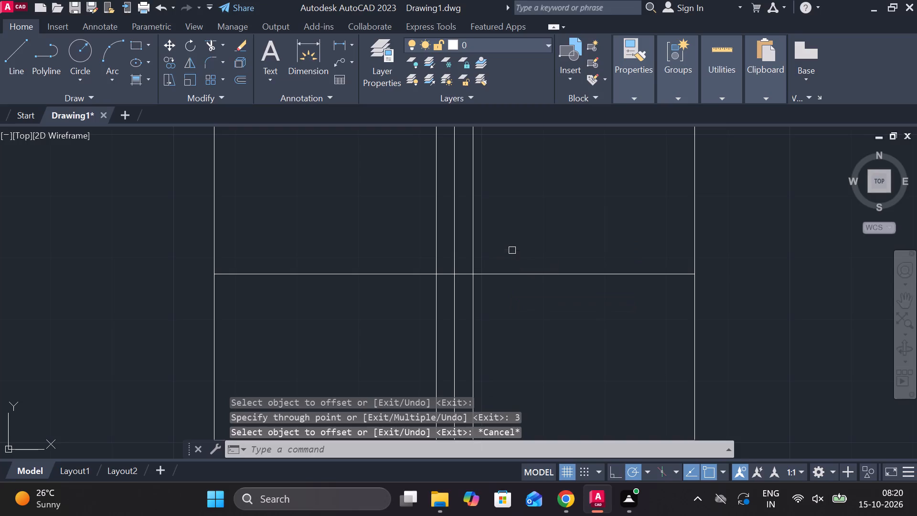
left_click(469, 254)
left_click(438, 255)
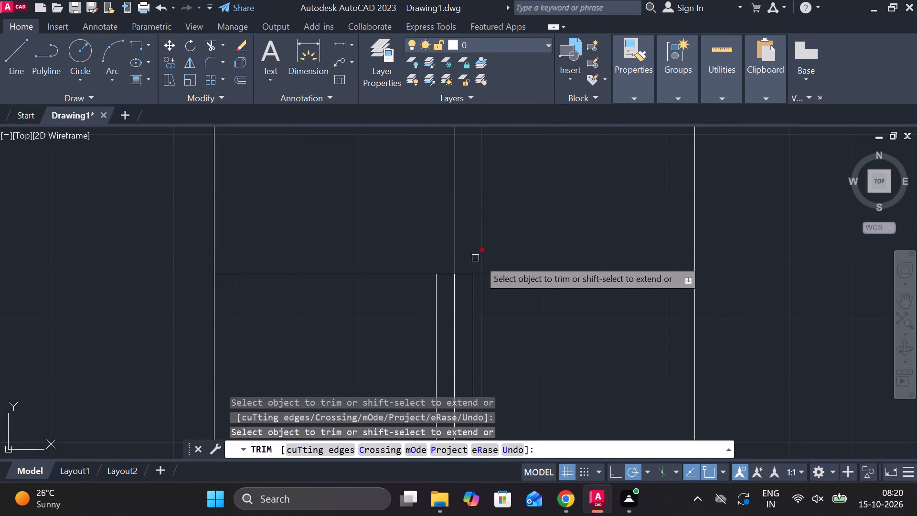
left_click(510, 272)
left_click(422, 277)
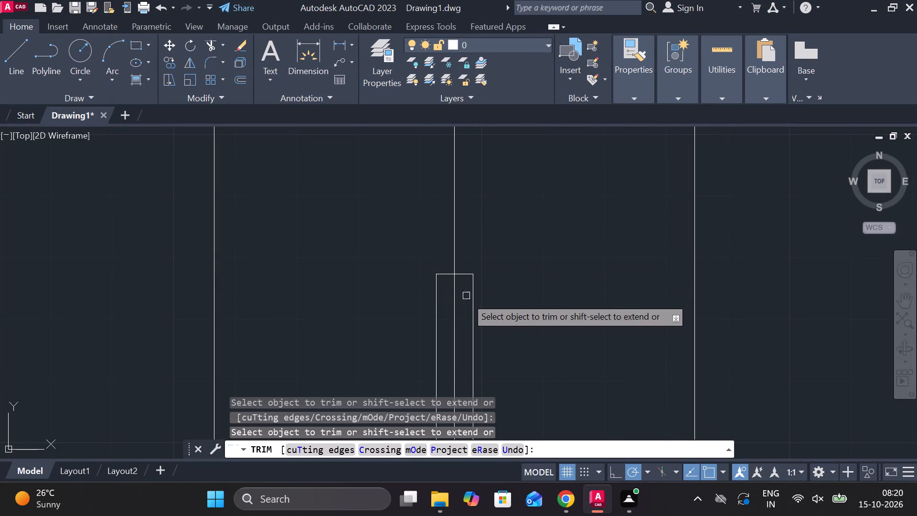
left_click(455, 308)
middle_click(511, 279)
scroll(513, 272, "down", 2)
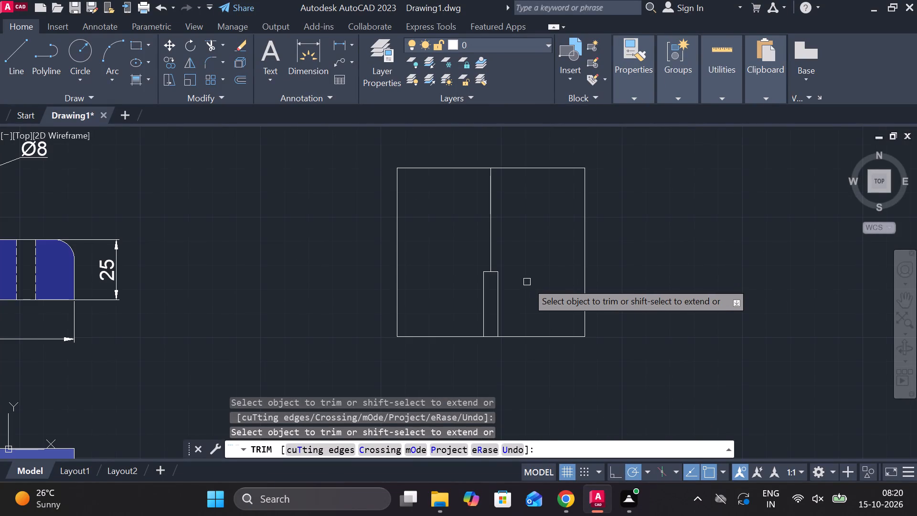
scroll(526, 282, "up", 2)
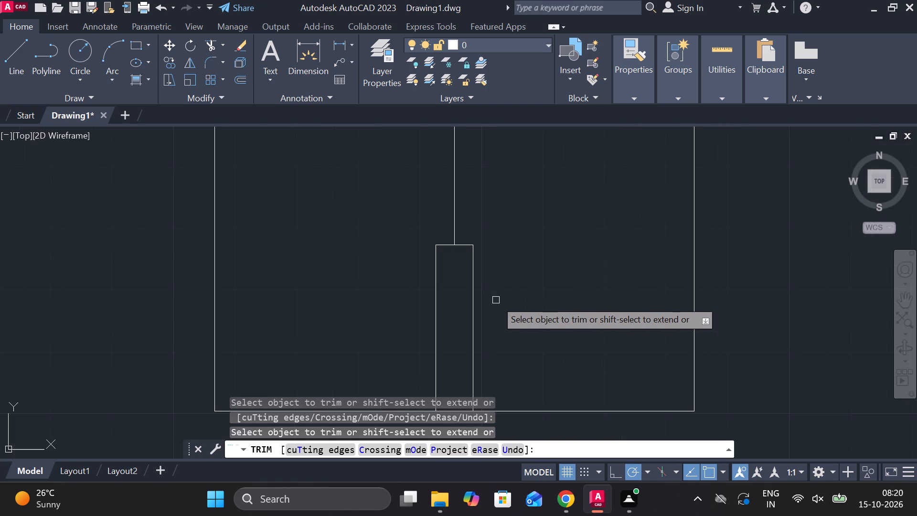
scroll(502, 294, "up", 1)
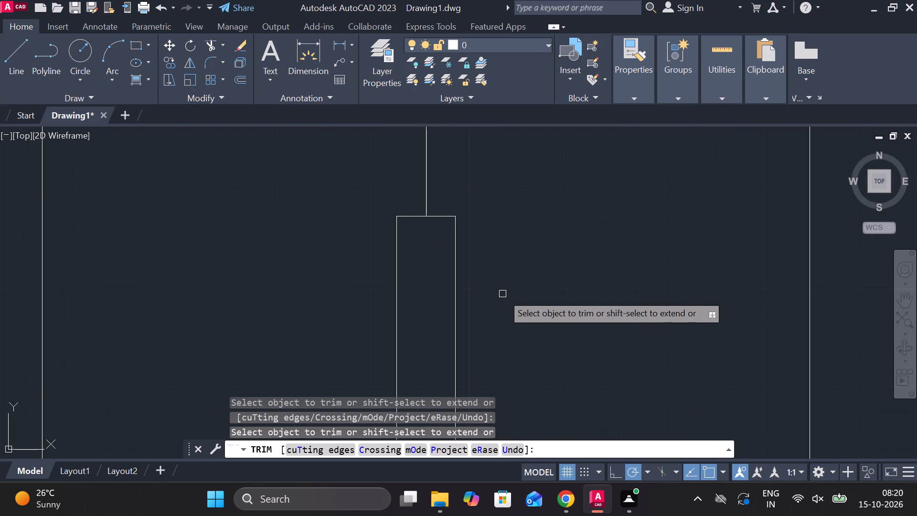
scroll(502, 294, "down", 1)
key("Escape")
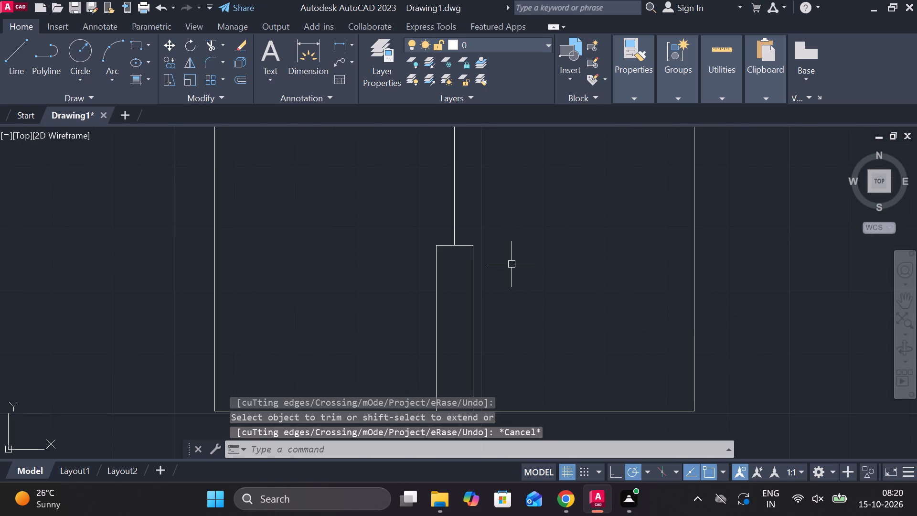
Stretch the centre line's lower end down through the slot to the midpoint of the rectangle's lower edge.
scroll(512, 264, "down", 1)
middle_click_drag(512, 264, 505, 235)
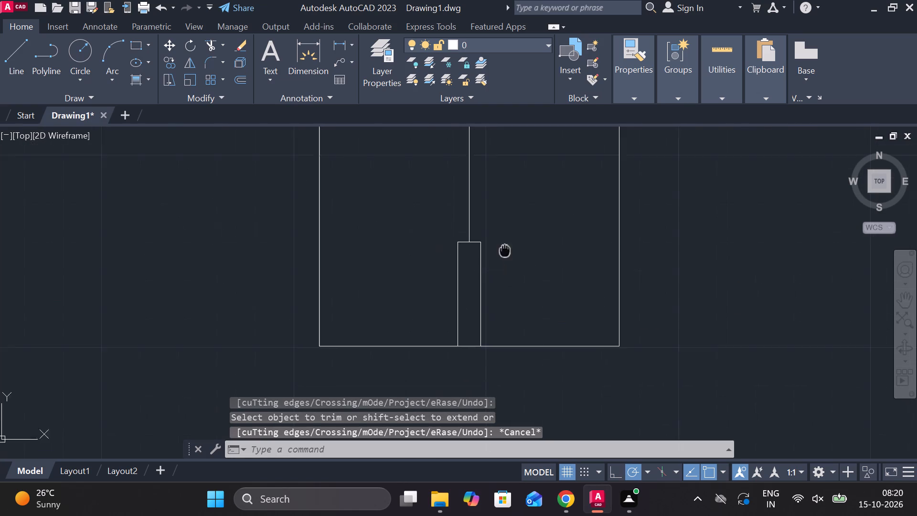
middle_click_drag(505, 235, 505, 233)
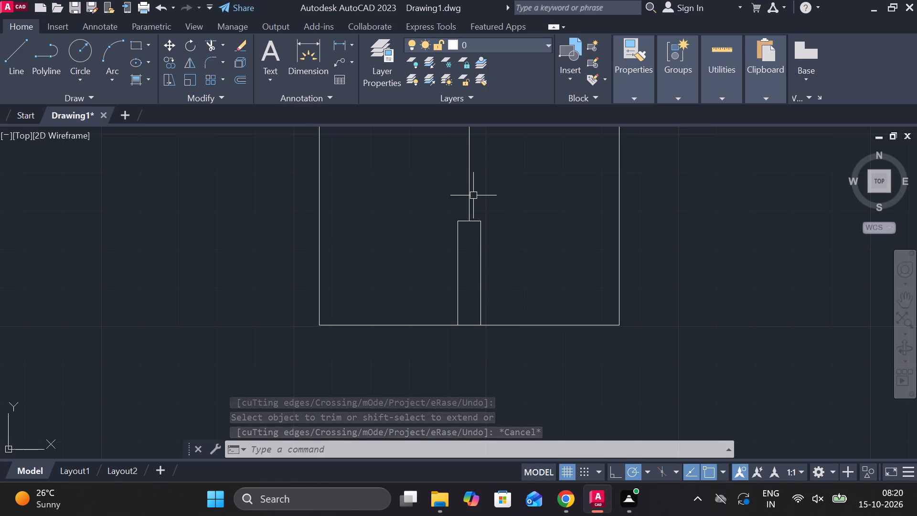
left_click(468, 187)
left_click(468, 220)
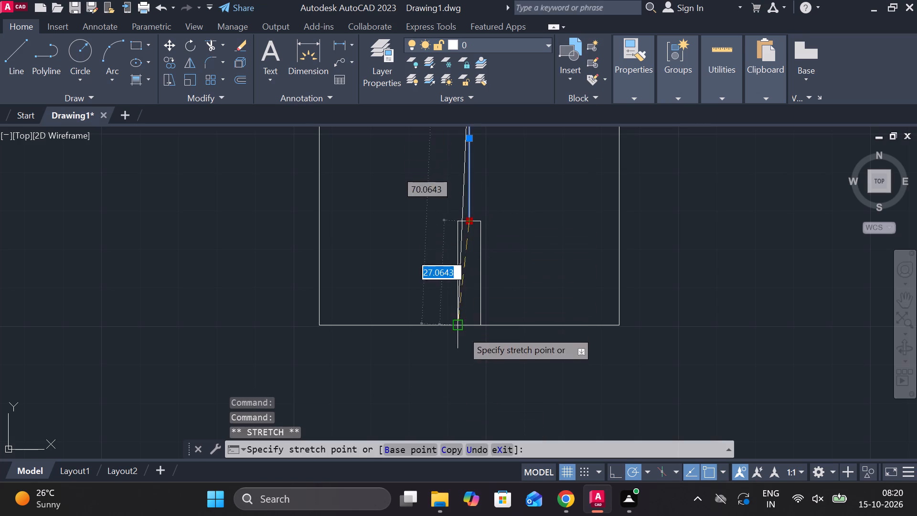
left_click(470, 319)
key("Escape")
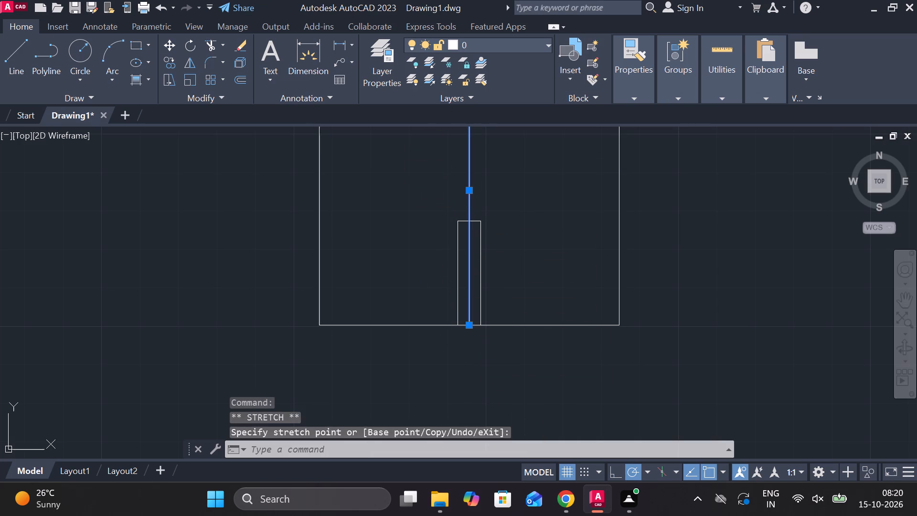
Offset the vertical centre line by 27 to each side.
left_click(469, 310)
key("o")
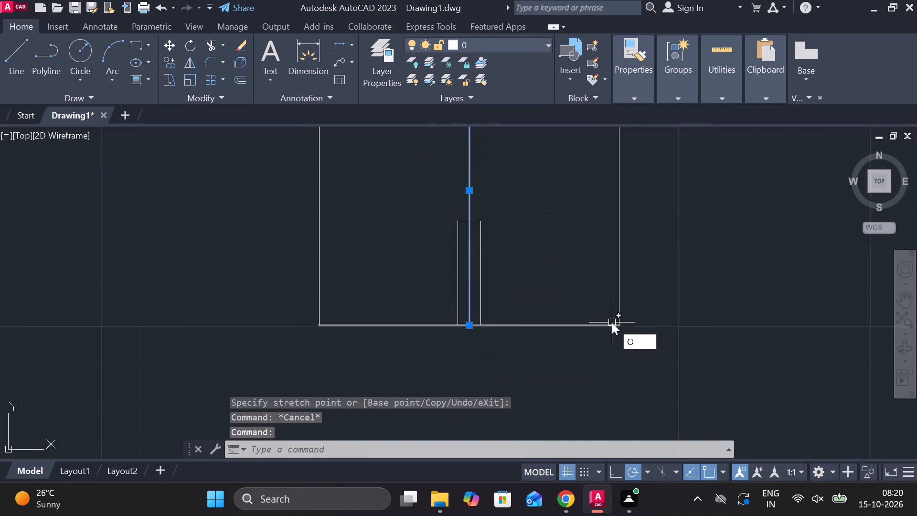
key("Return")
key("Return")
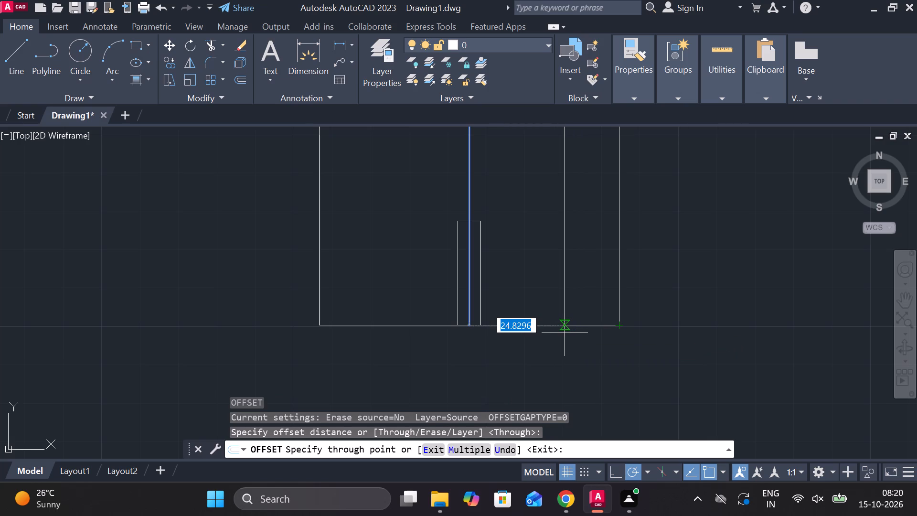
type("27")
key("Return")
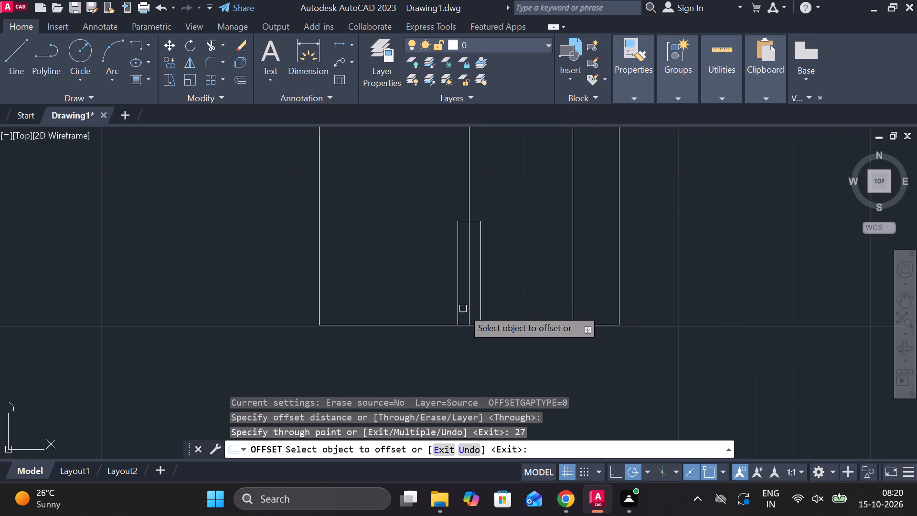
left_click(470, 301)
type("27")
key("Return")
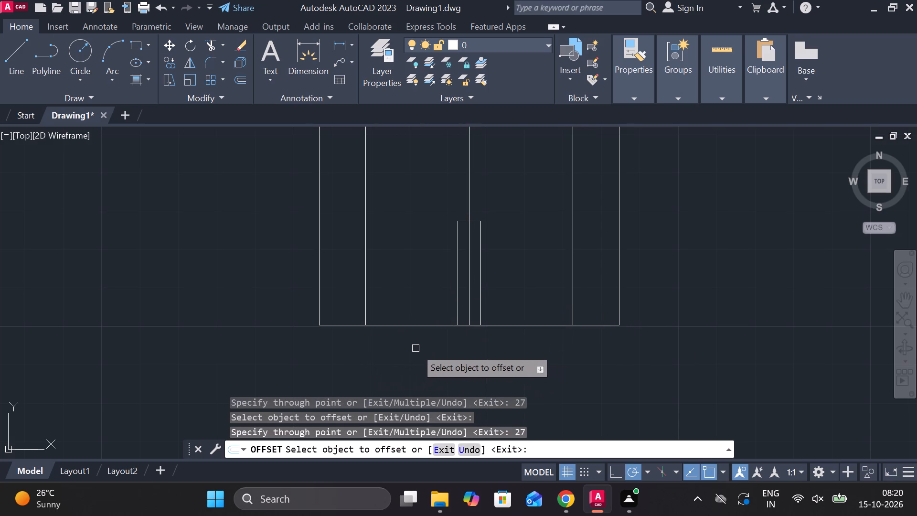
key("Escape")
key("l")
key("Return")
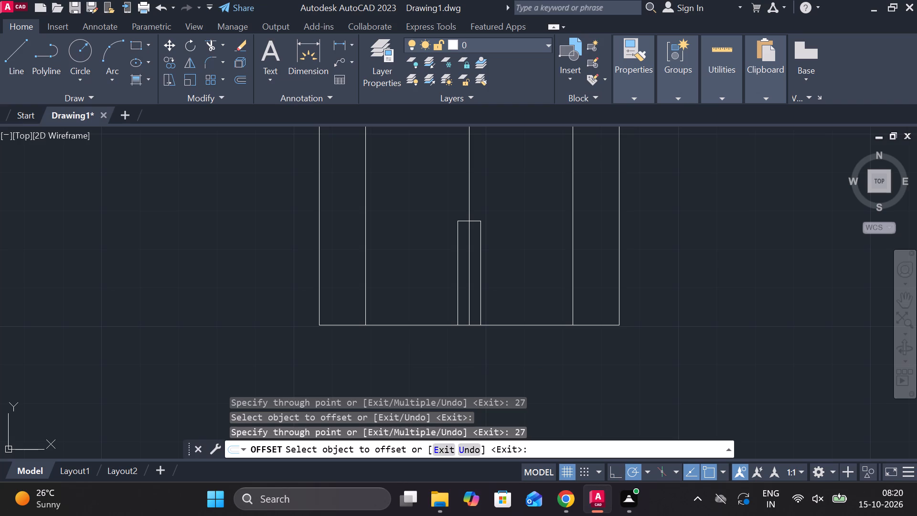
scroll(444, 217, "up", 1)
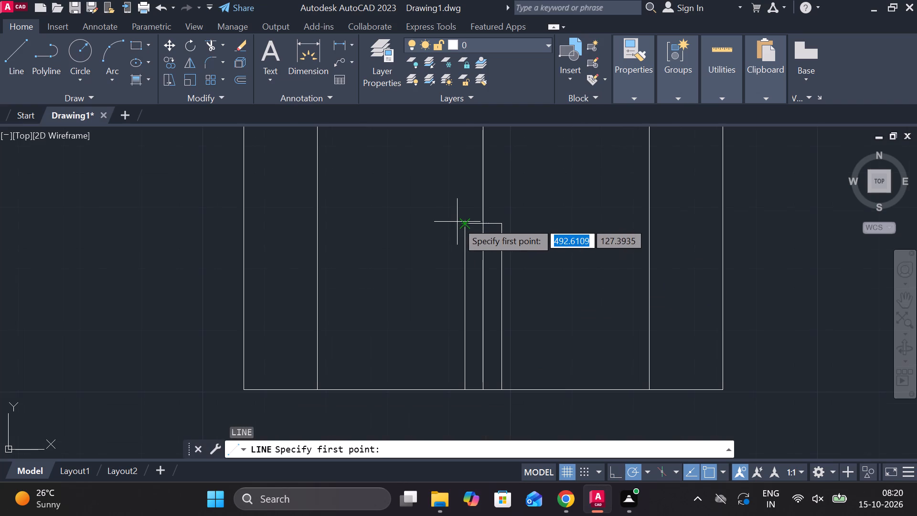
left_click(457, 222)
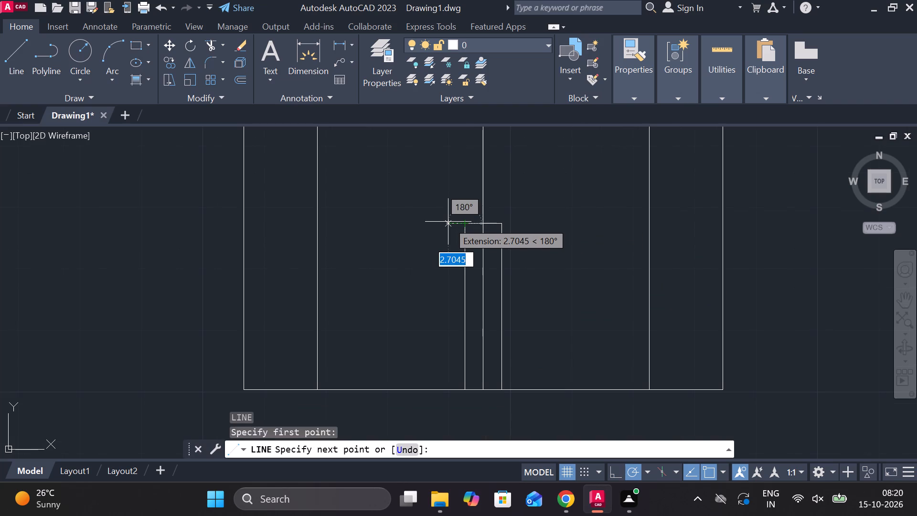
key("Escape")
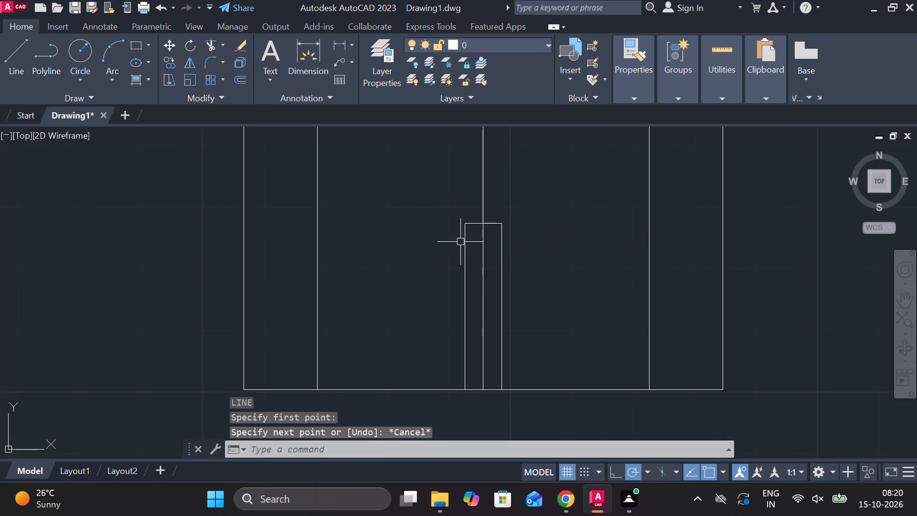
Erase the two vertical sides of the narrow central slot, keeping its short top edge.
left_click(464, 247)
left_click(506, 250)
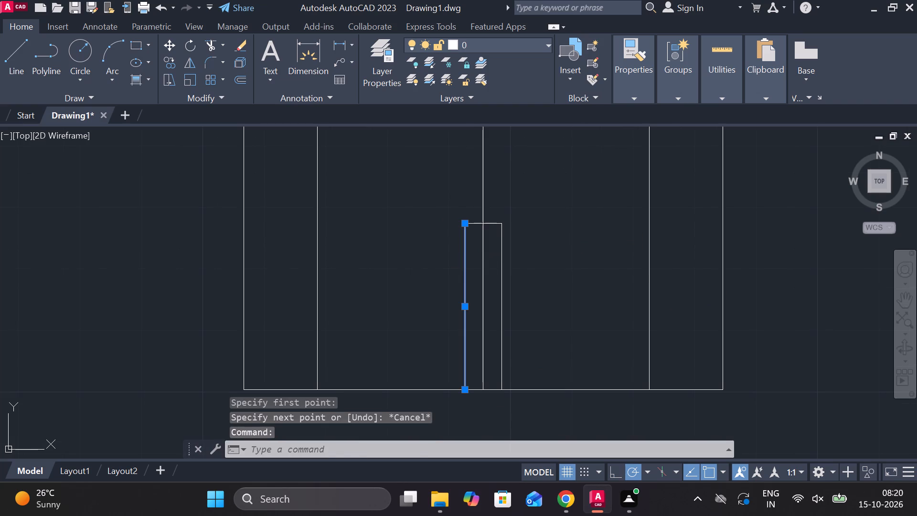
left_click(503, 254)
left_click(501, 257)
type("E")
key("space")
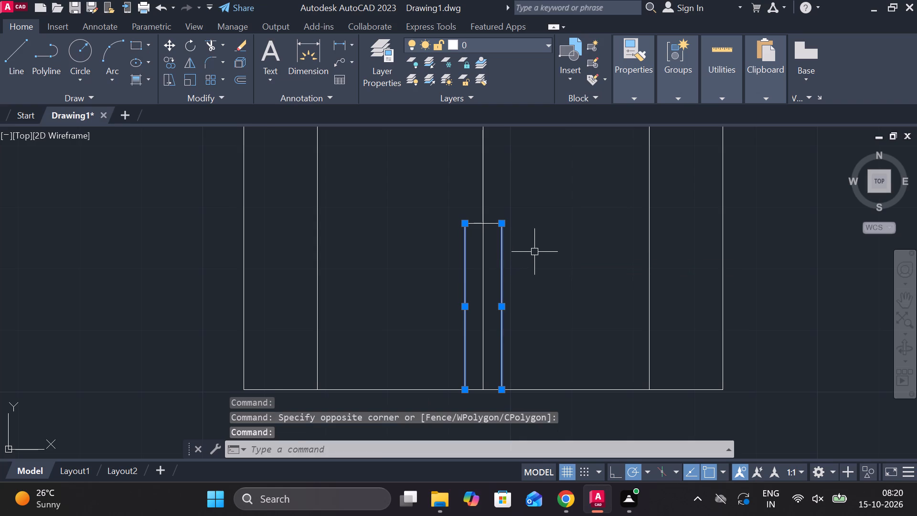
Draw a stepped line from the left end of the short top edge: three stairs, each 3 down and 3 to the left.
key("l")
key("Return")
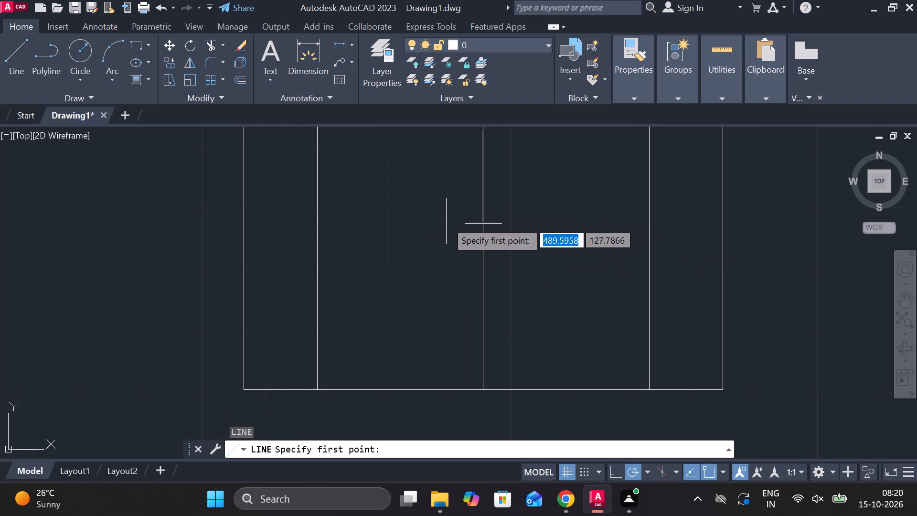
left_click(457, 224)
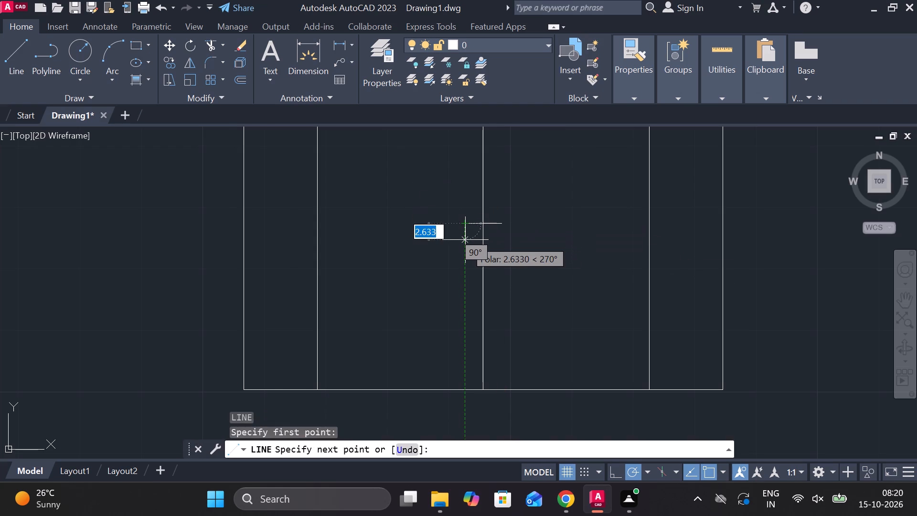
scroll(465, 240, "up", 2)
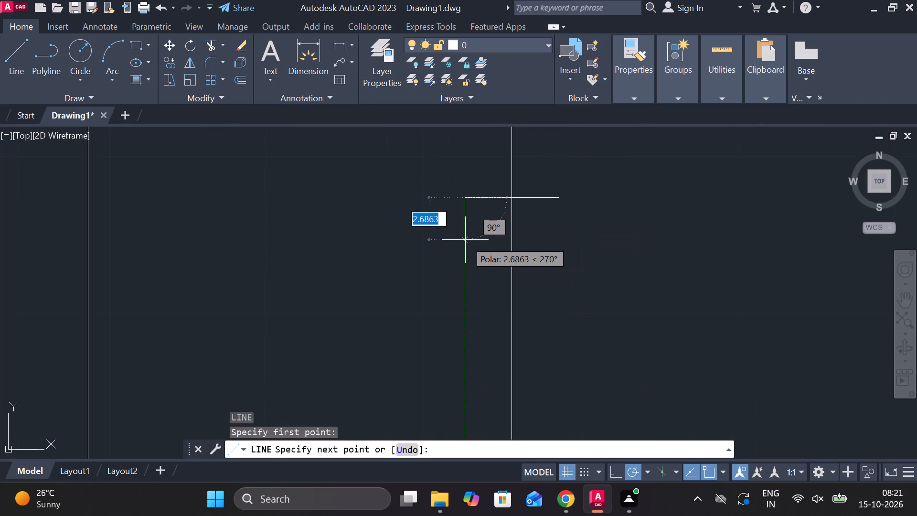
key("3")
key("Return")
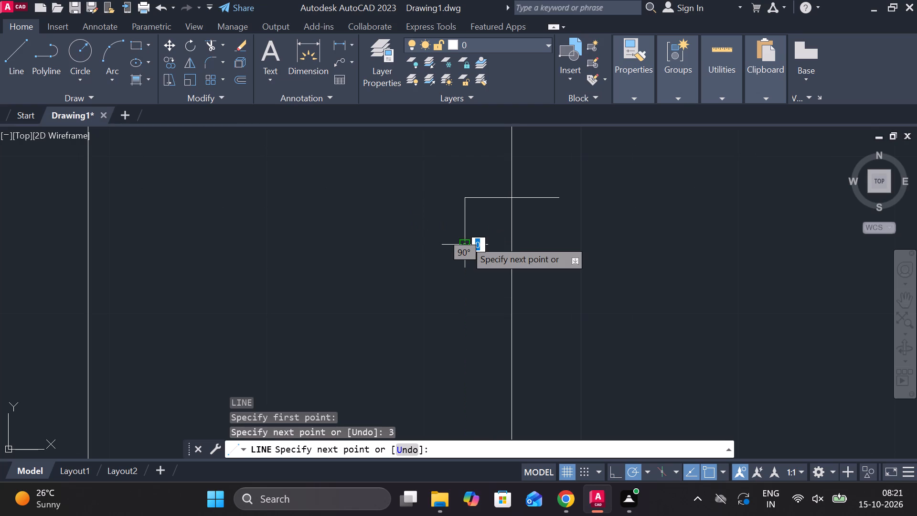
type("3")
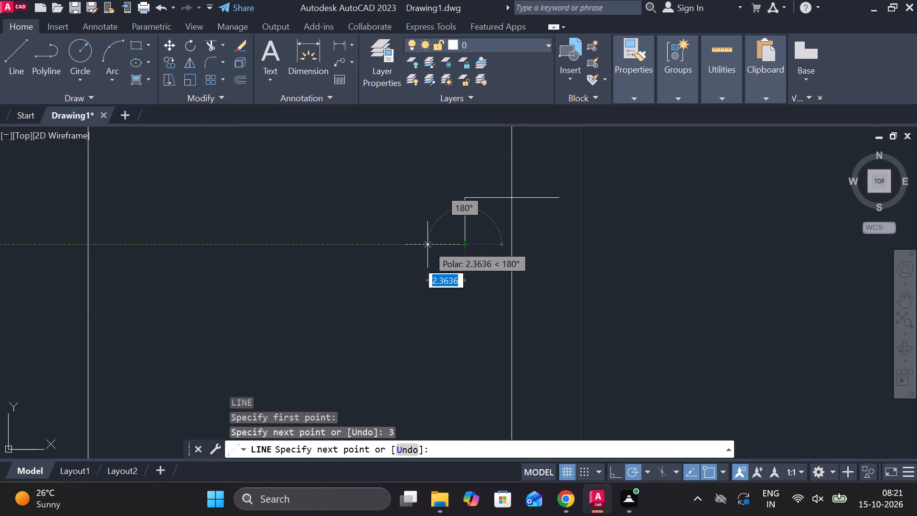
key("space")
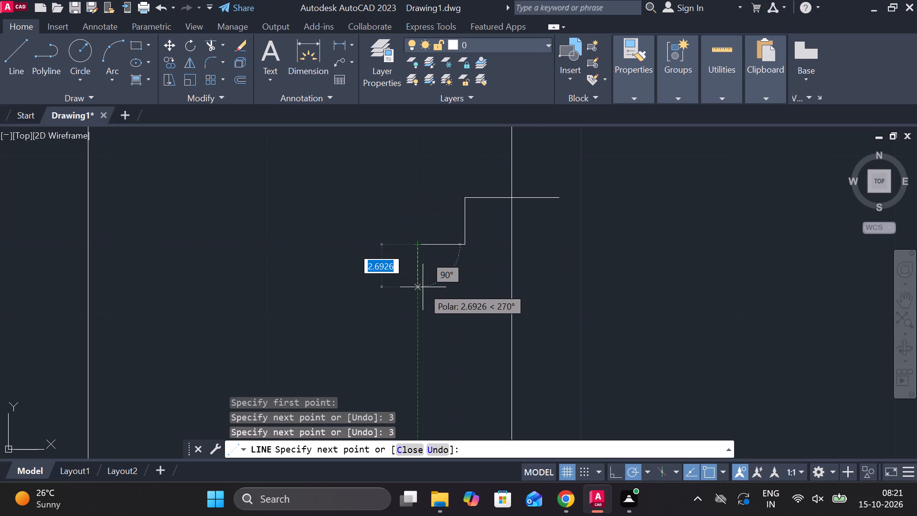
type("3")
key("space")
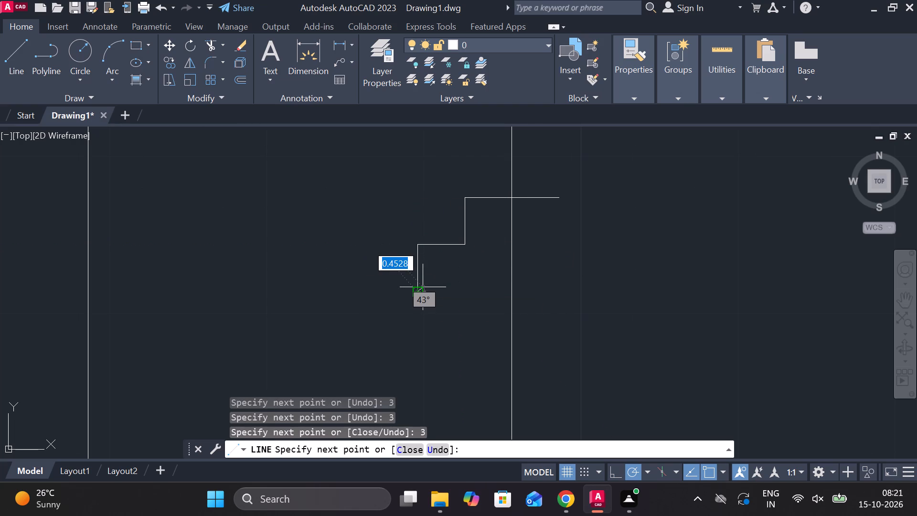
type("3")
key("space")
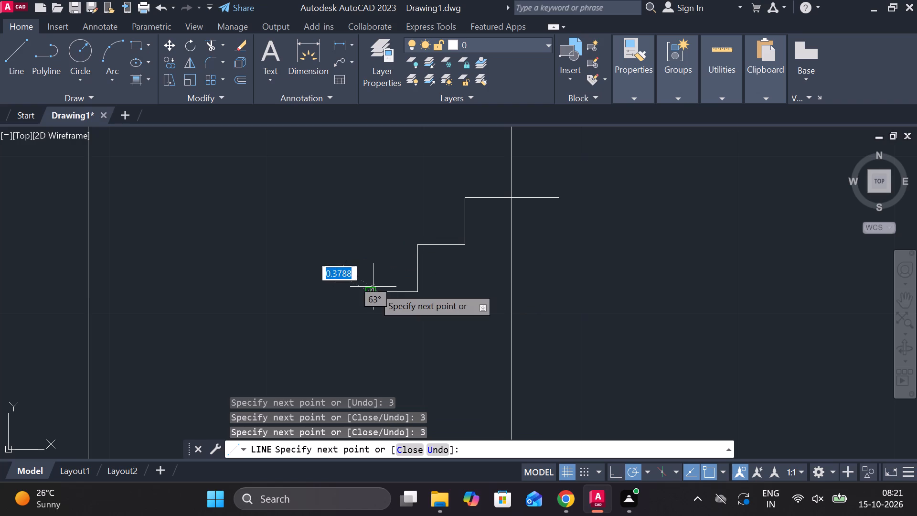
type("3")
key("space")
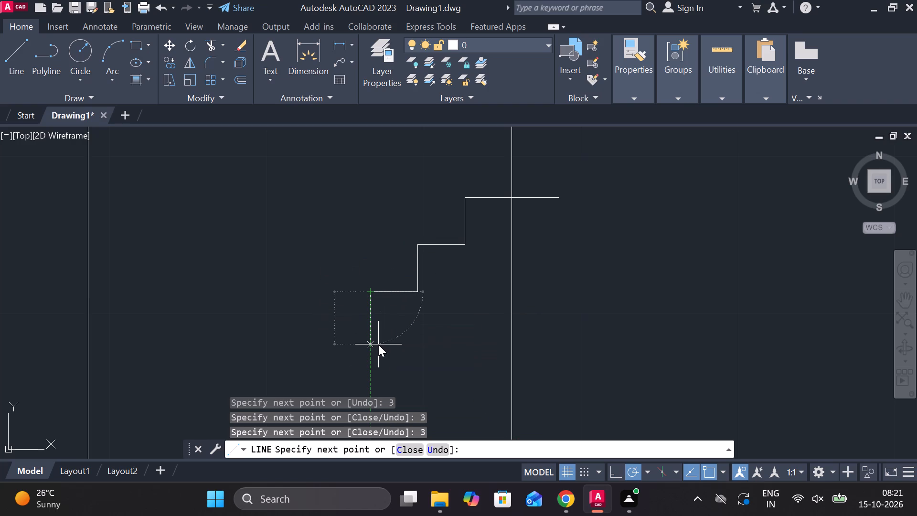
type("3")
key("space")
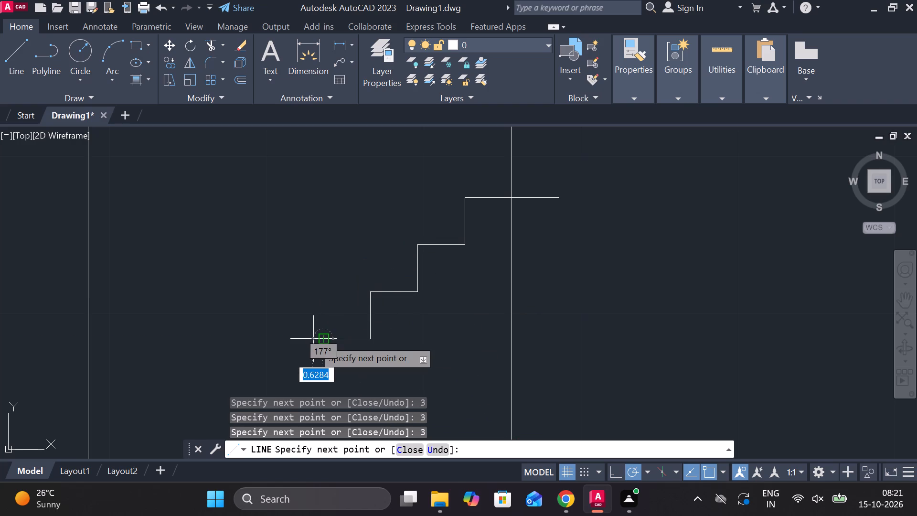
Continue the stepped line with three more stairs, each 3 down and 3 to the left.
middle_click_drag(315, 339, 352, 267)
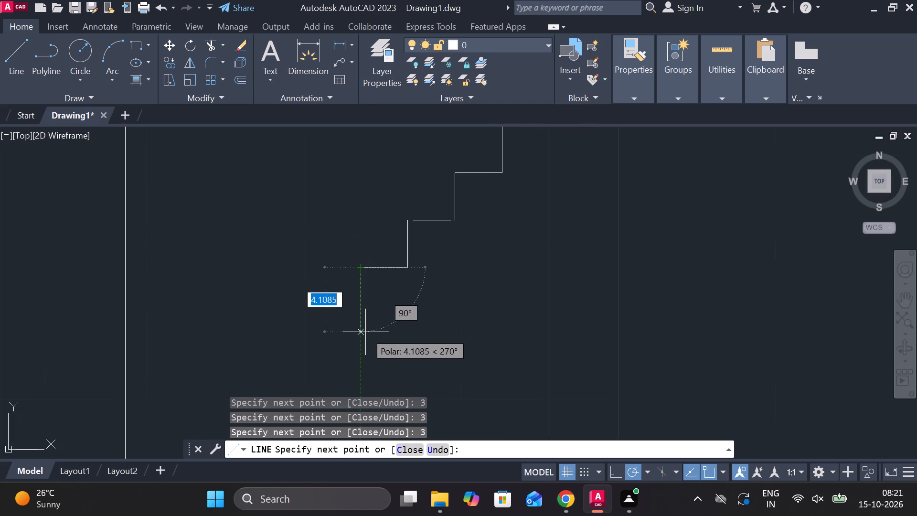
type("3")
key("space")
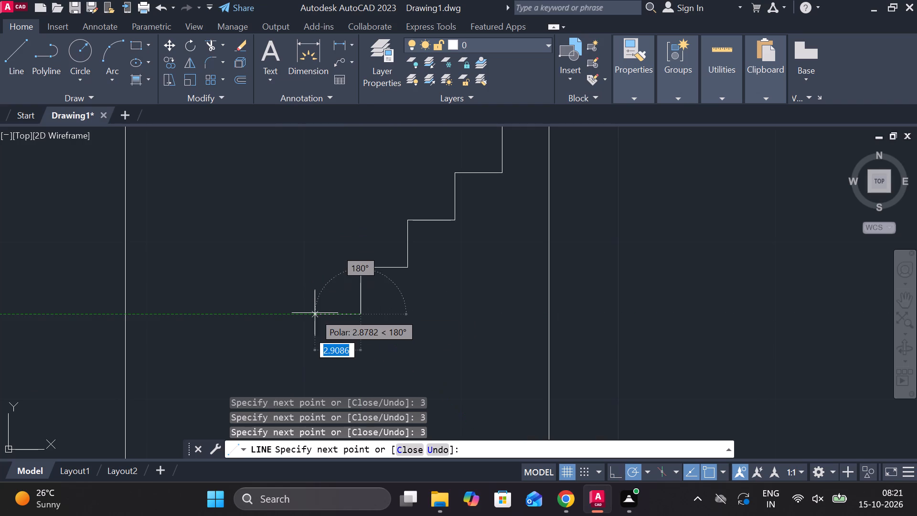
type("3")
key("space")
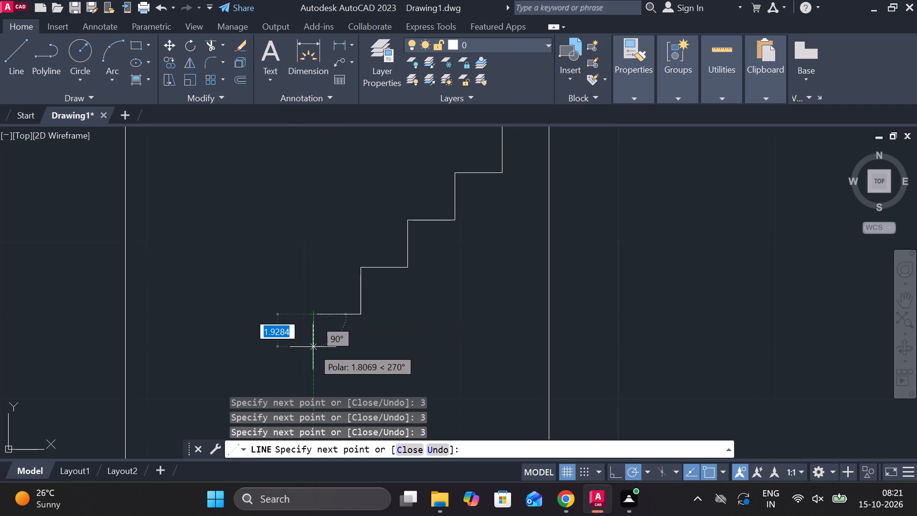
type("3")
key("space")
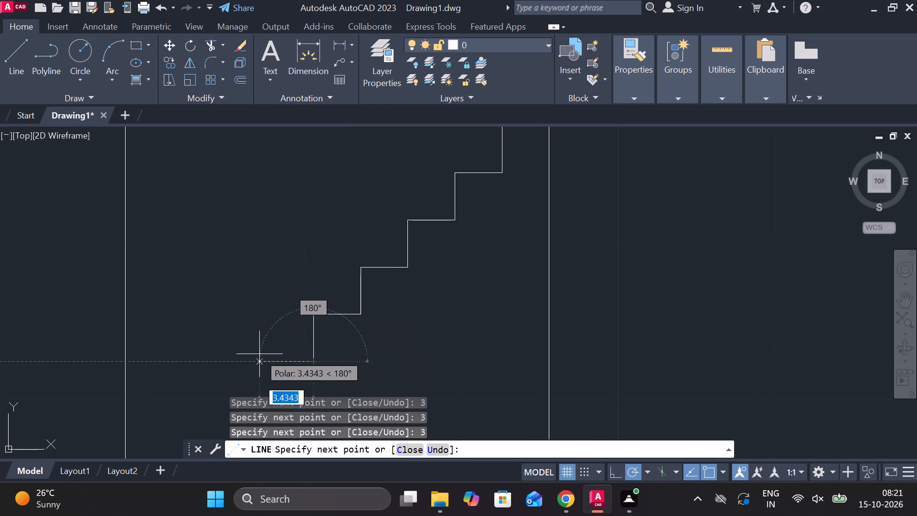
type("3")
key("space")
middle_click_drag(262, 354, 444, 276)
type("3")
key("space")
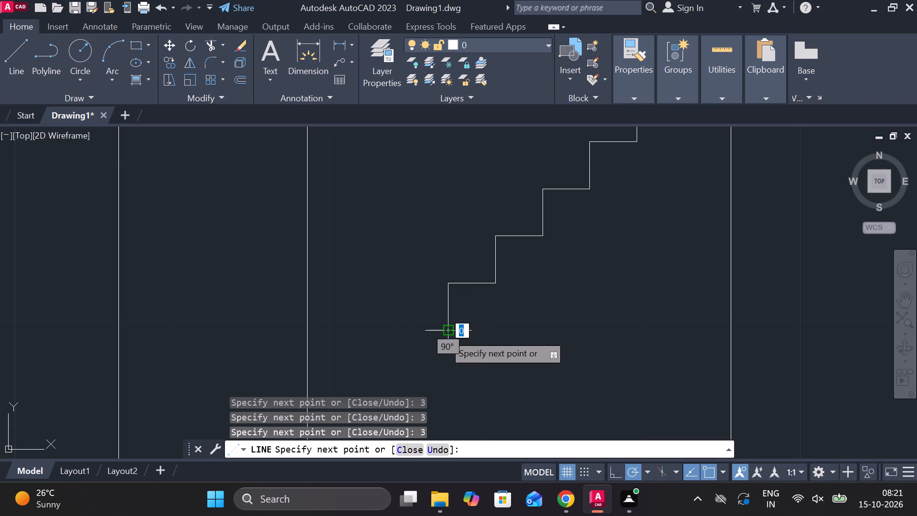
type("3")
key("space")
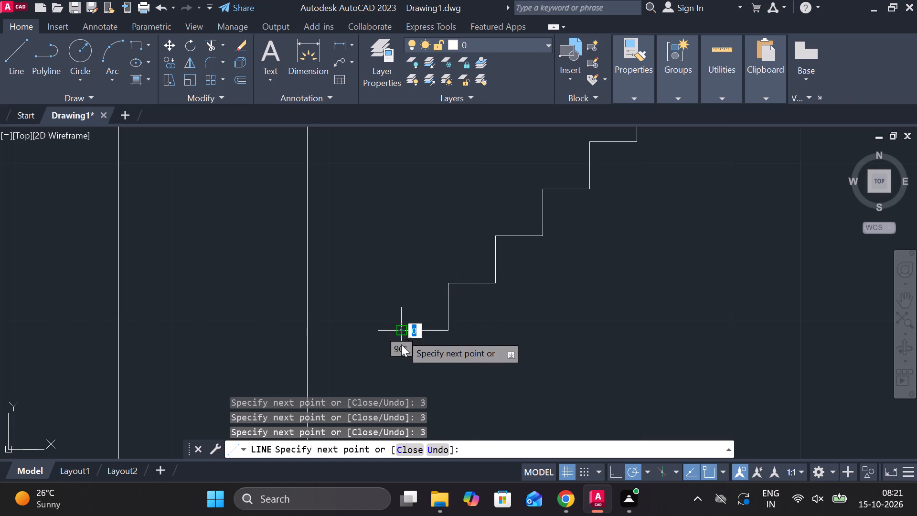
Complete the stepped line with two more stairs of 3 down and 3 left, ending on the left offset line.
middle_click_drag(399, 354, 393, 324)
type("3")
key("space")
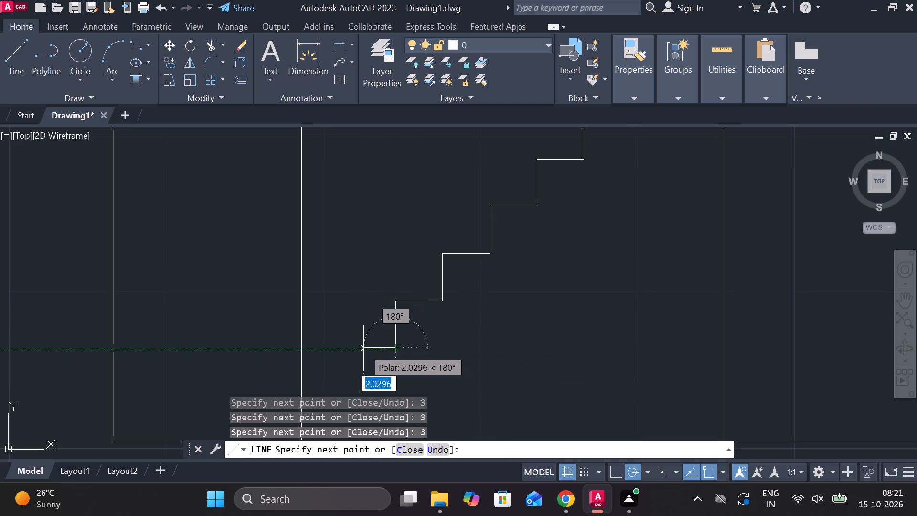
type("3")
key("space")
middle_click_drag(363, 348, 360, 240)
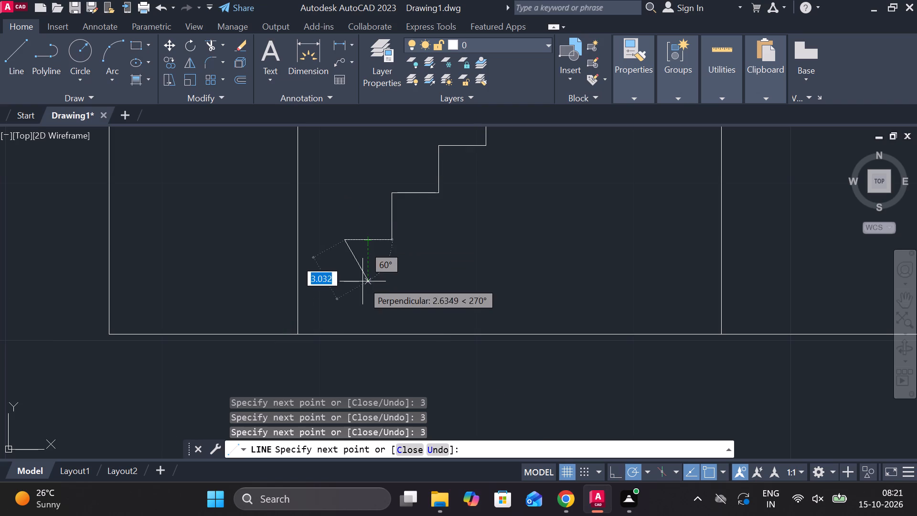
type("3")
key("space")
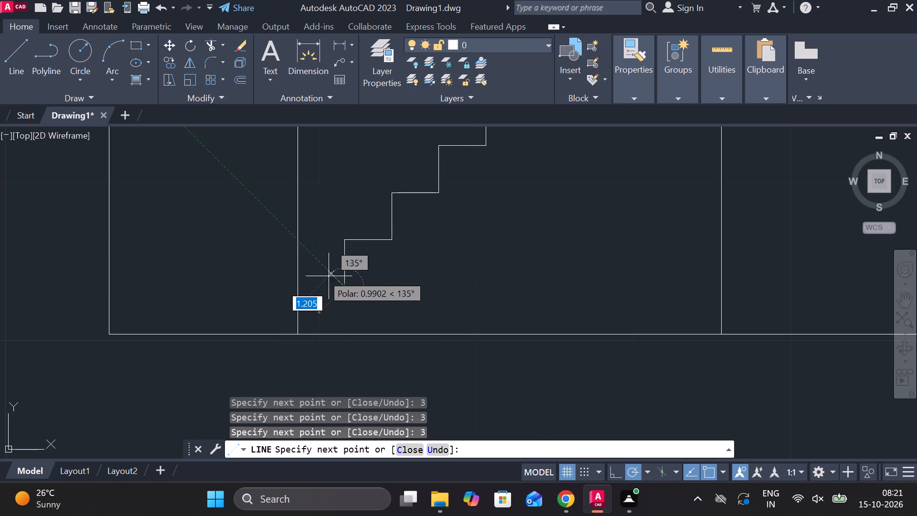
type("3")
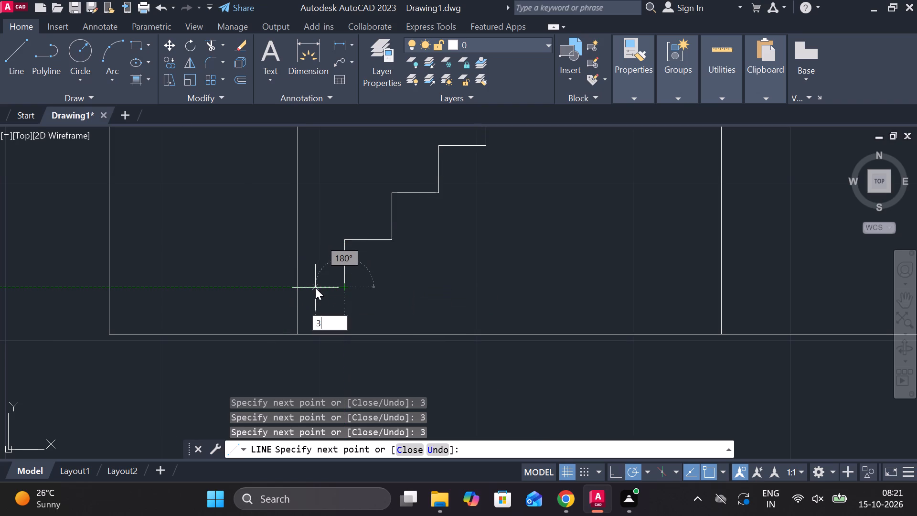
key("space")
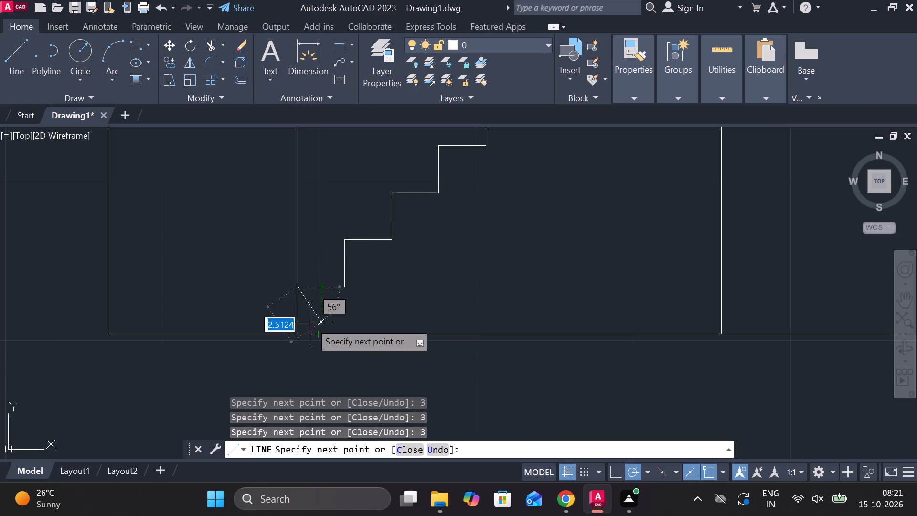
key("Escape")
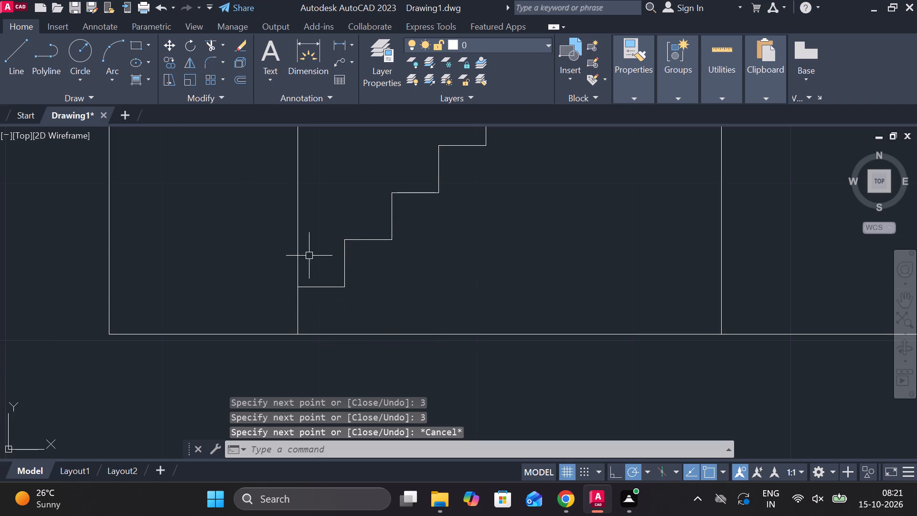
Trim the left offset line above the lowest stair.
type("TR")
key("space")
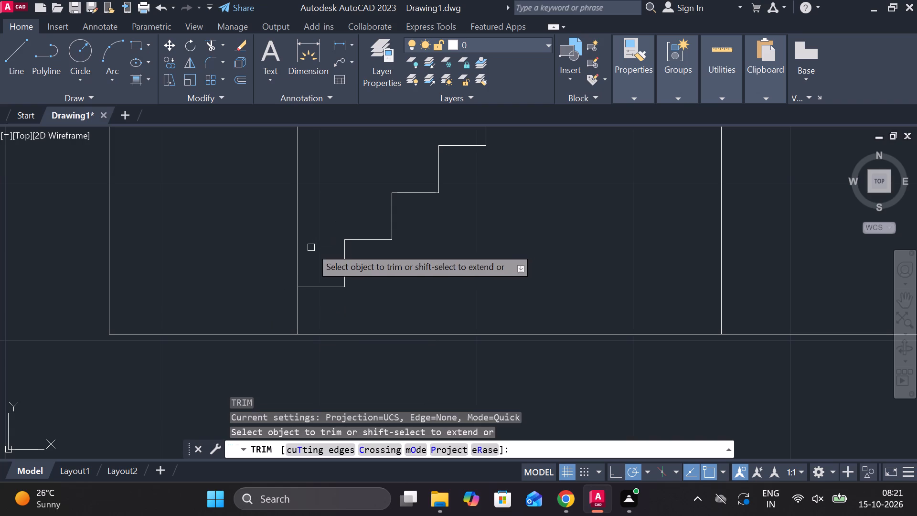
left_click(297, 258)
scroll(412, 259, "down", 1)
middle_click_drag(446, 262, 410, 283)
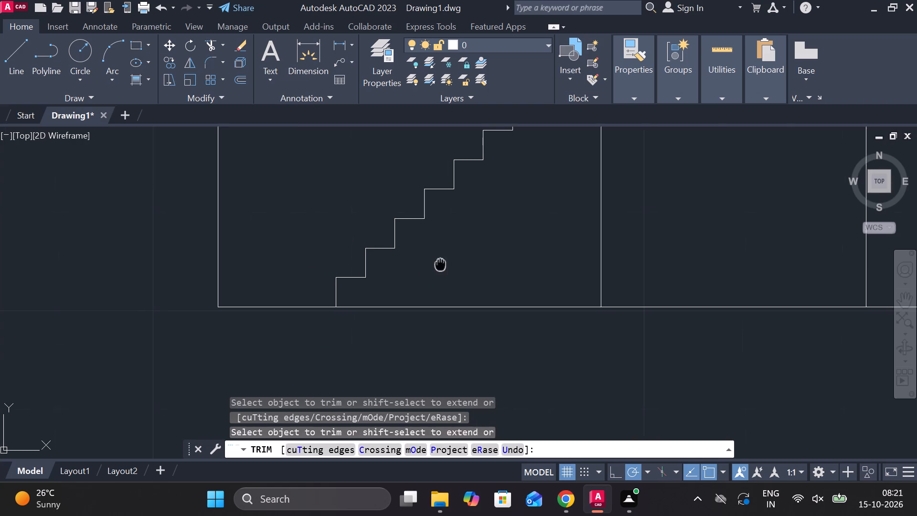
middle_click_drag(410, 283, 345, 332)
scroll(548, 265, "down", 1)
middle_click_drag(548, 265, 515, 294)
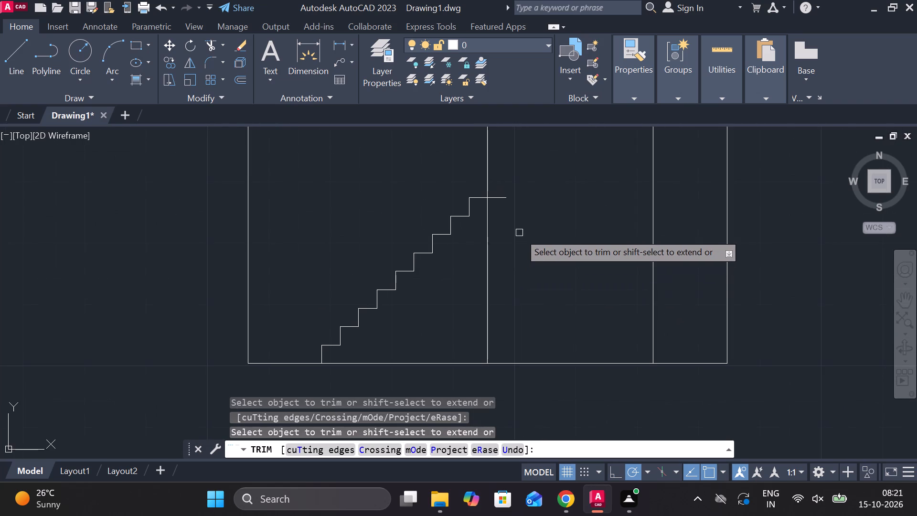
Draw a stepped line from the right end of the short top edge: two stairs, each 3 down and 3 to the right.
scroll(523, 233, "up", 1)
key("Escape")
key("l")
key("Return")
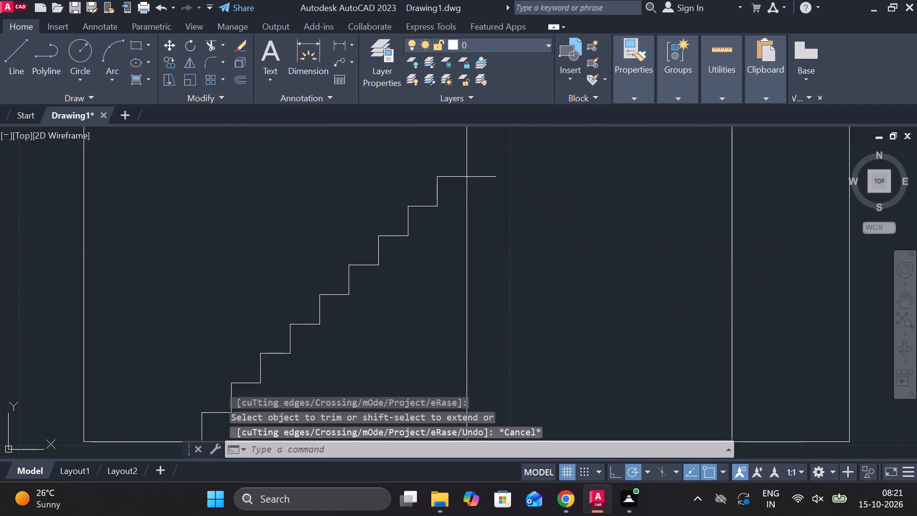
left_click(494, 178)
type("3")
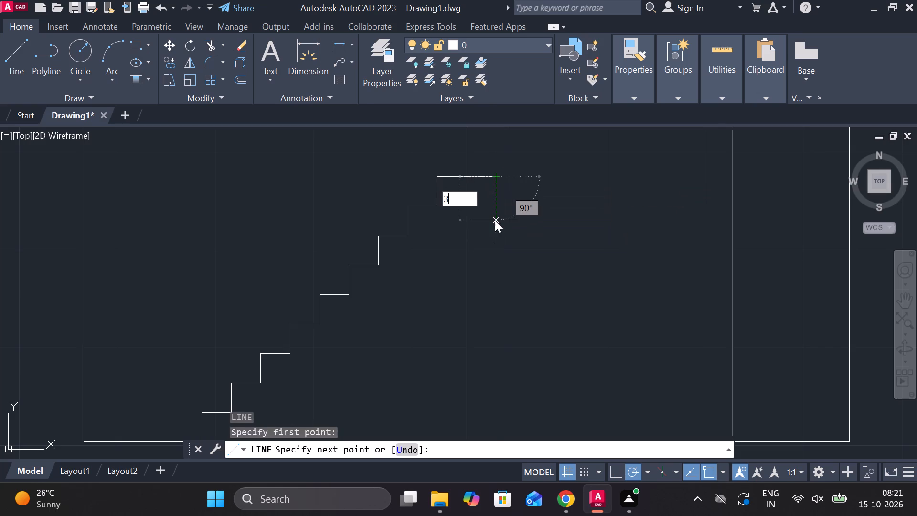
key("space")
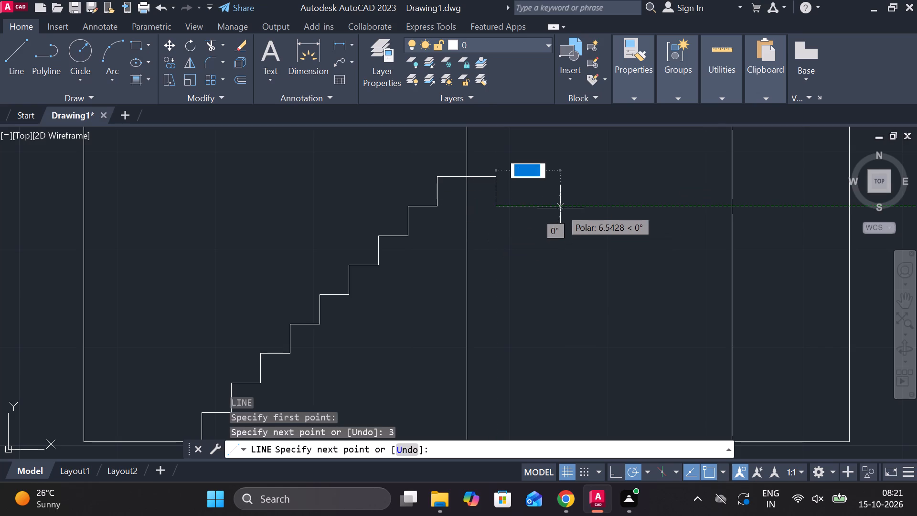
left_click(611, 467)
type("3")
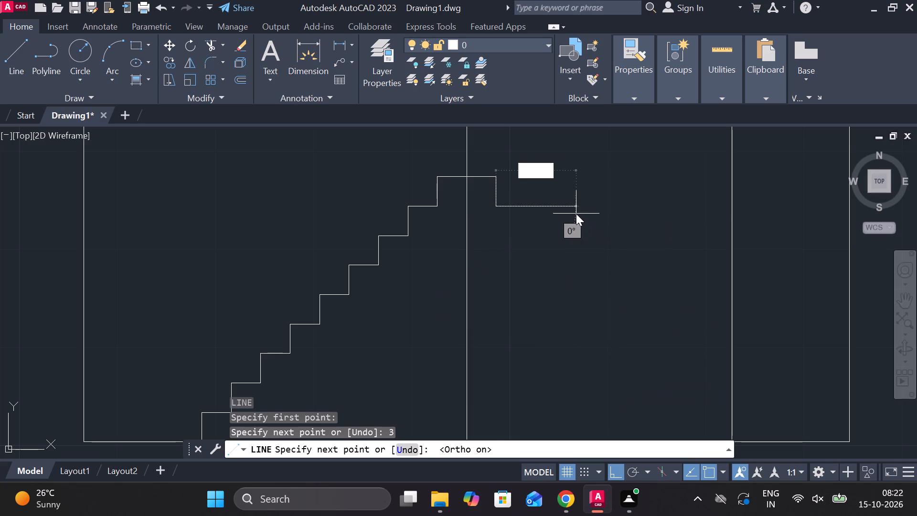
key("space")
type("3")
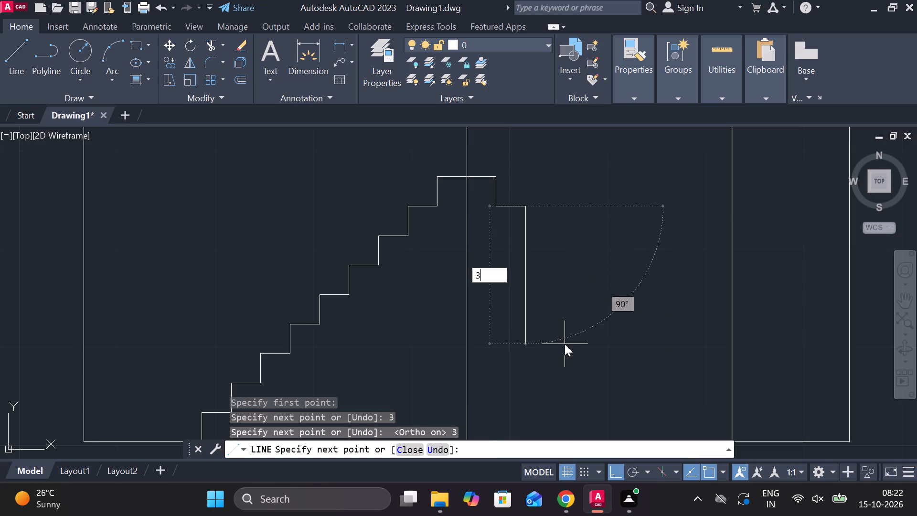
key("space")
type("3")
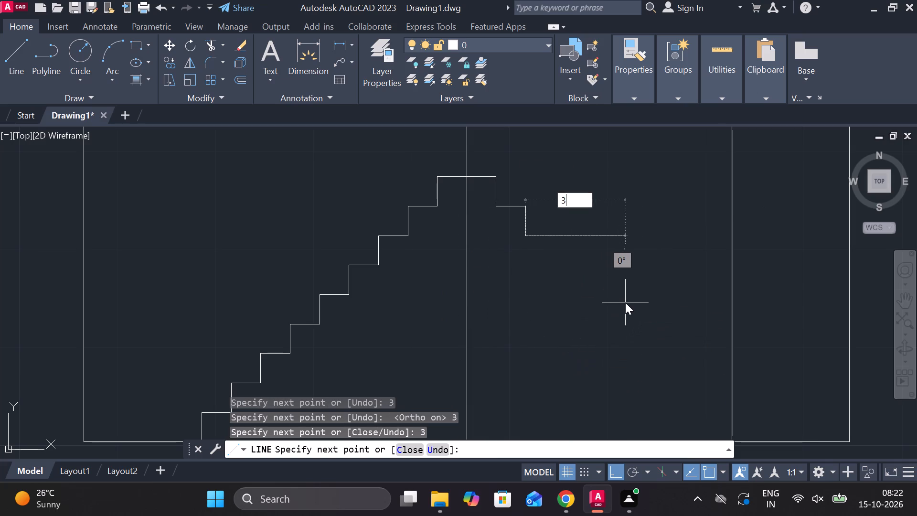
key("space")
Continue the right-hand stepped line with three more stairs, each 3 down and 3 to the right.
type("3")
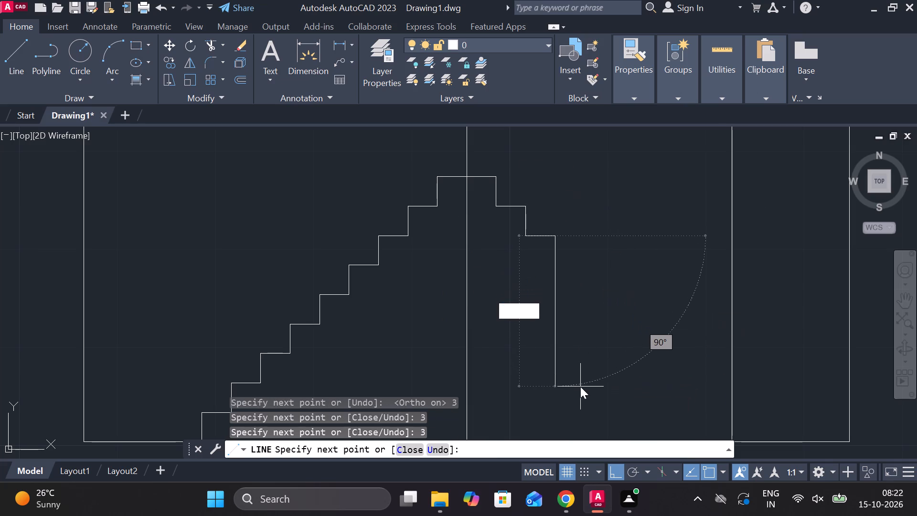
key("space")
type("3")
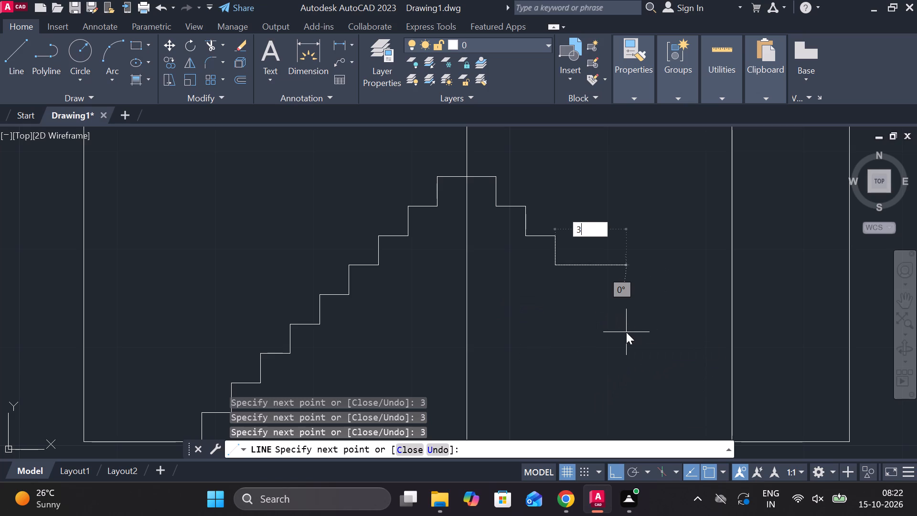
key("space")
type("3")
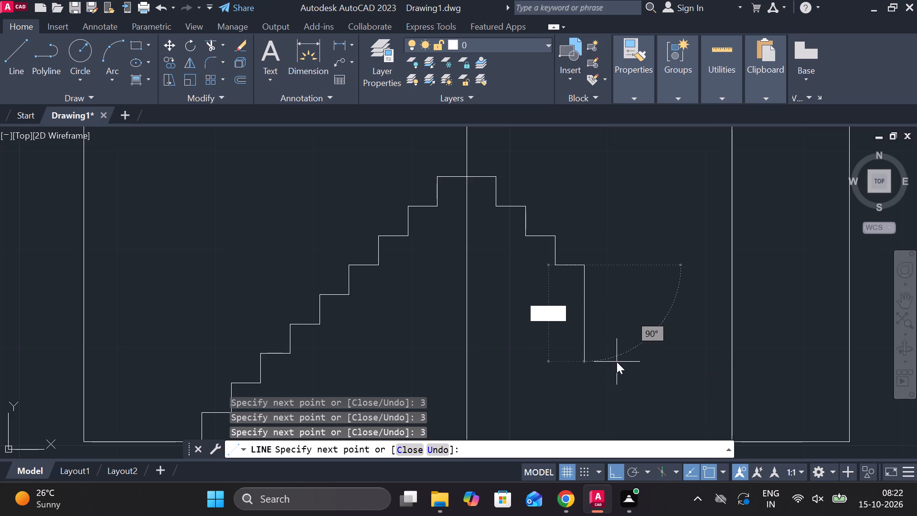
key("space")
type("3")
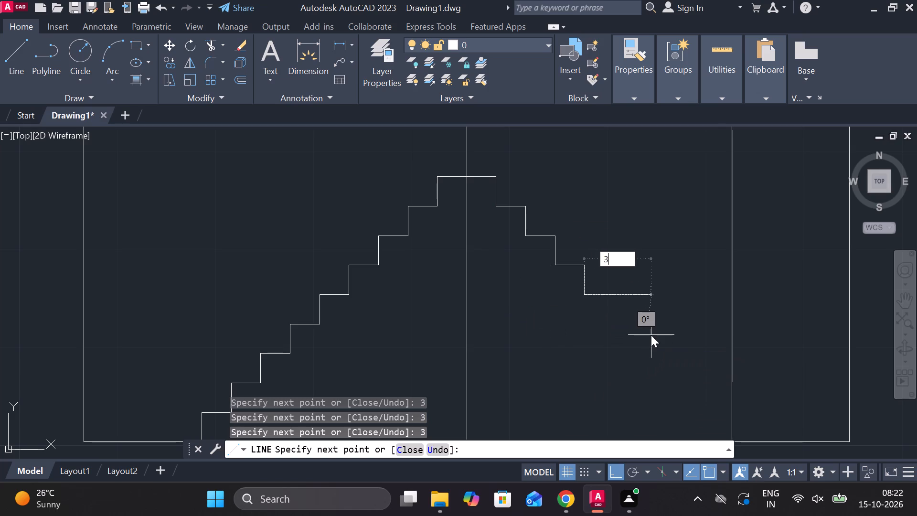
key("space")
type("3")
key("space")
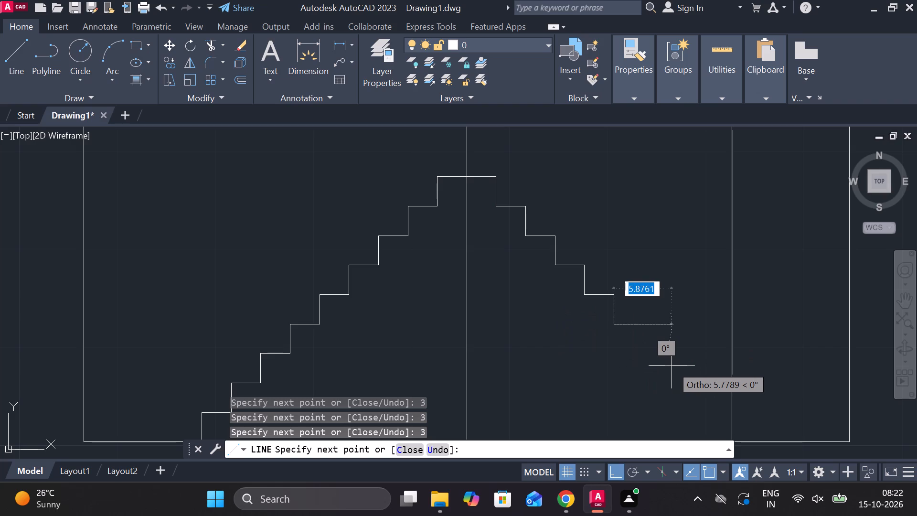
type("3")
key("space")
Complete the right-hand stepped line with three more stairs of 3 down and 3 right, ending on the right offset line.
type("3")
key("space")
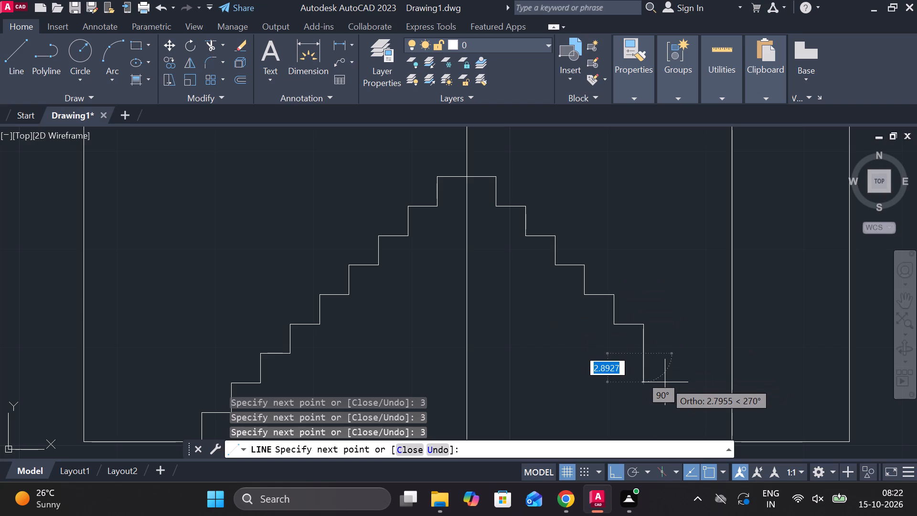
type("3")
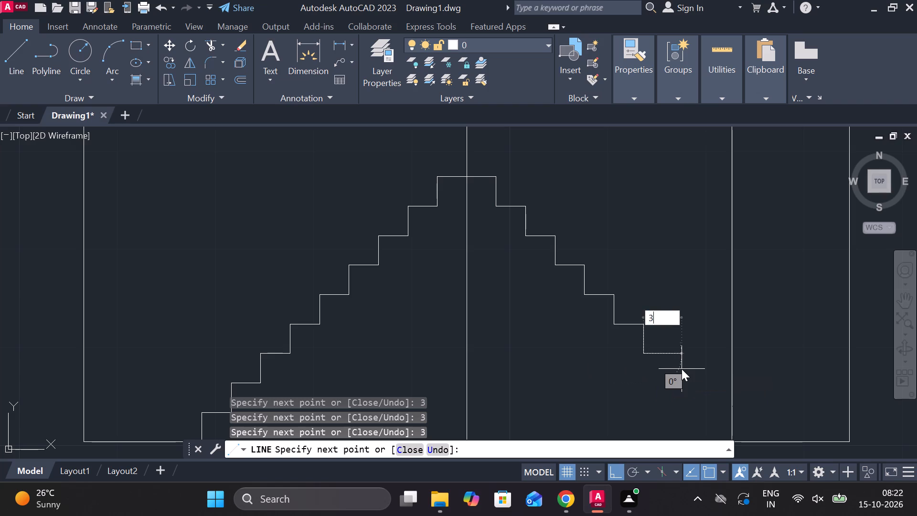
key("space")
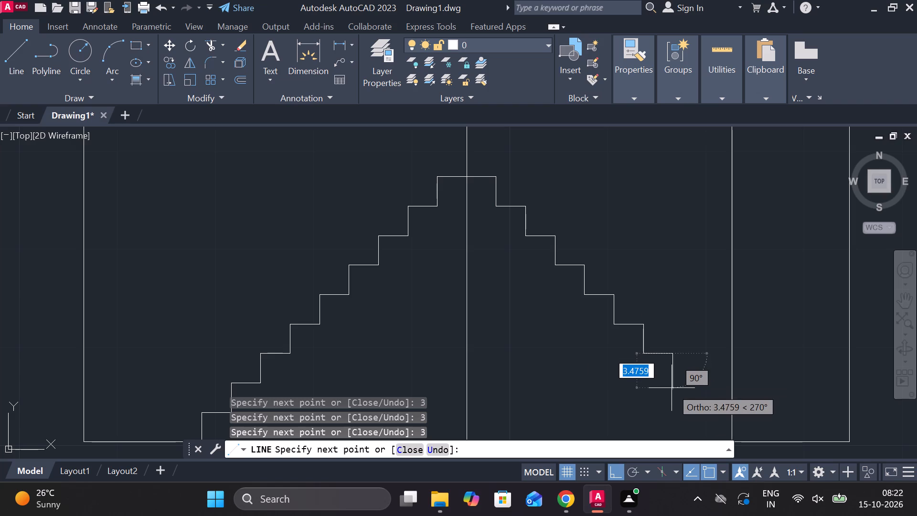
type("3")
key("space")
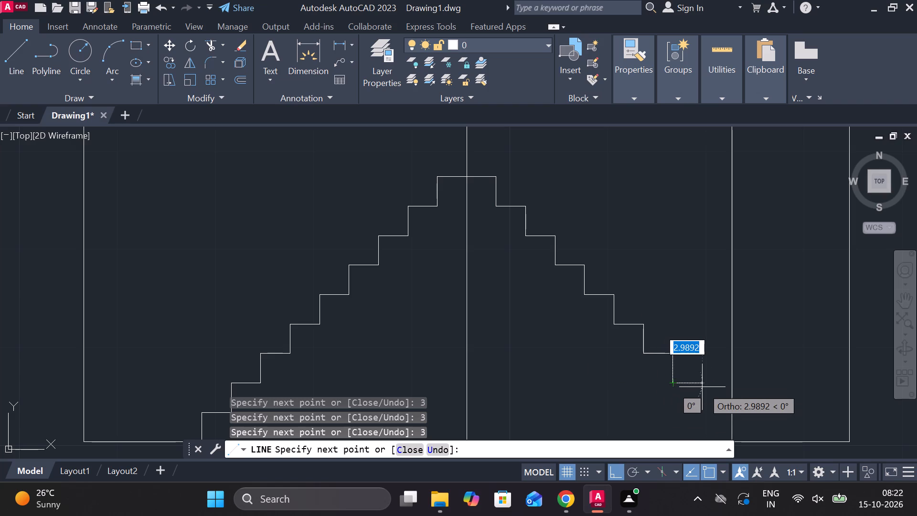
type("3")
key("space")
middle_click_drag(690, 418, 668, 356)
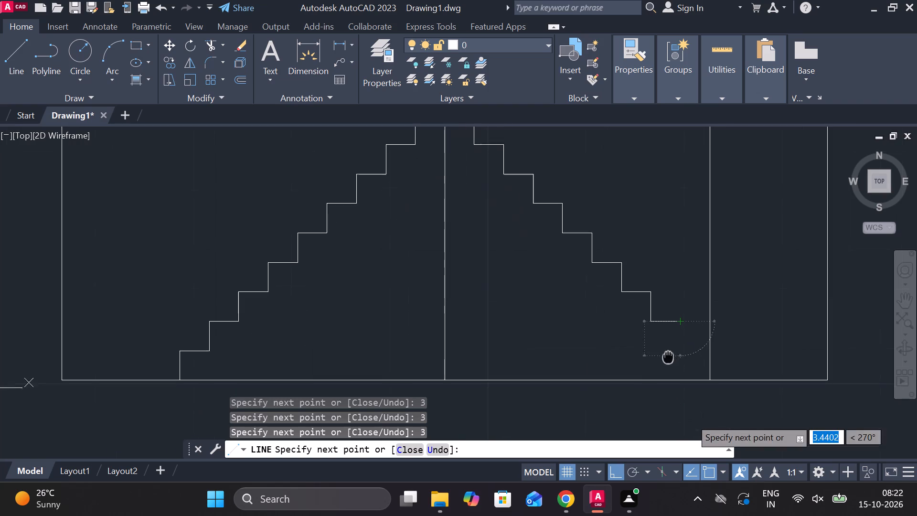
type("3")
key("space")
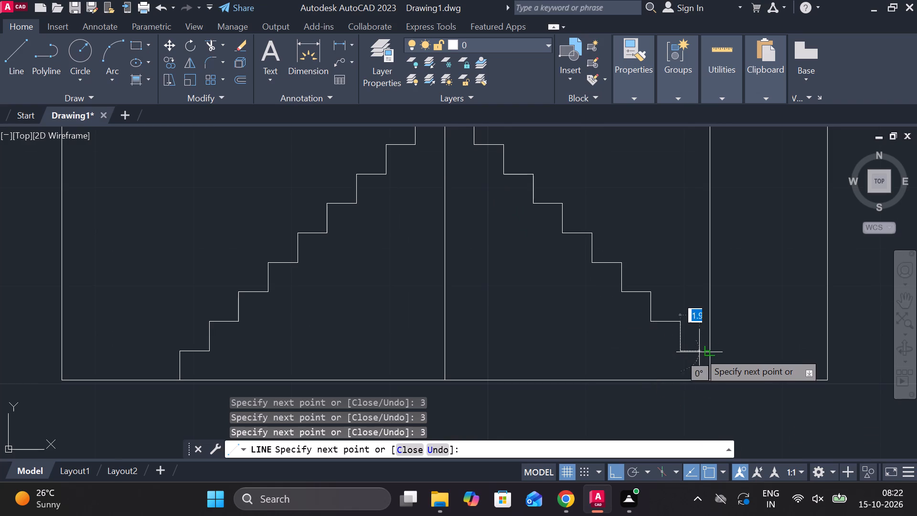
type("3")
key("space")
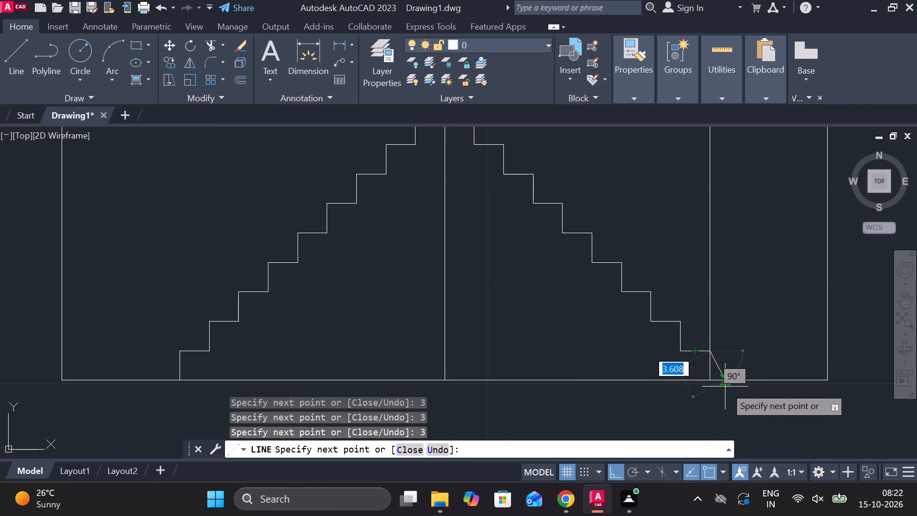
key("Escape")
Trim the right offset line above the lowest stair and switch from ortho to polar tracking.
type("TR")
key("space")
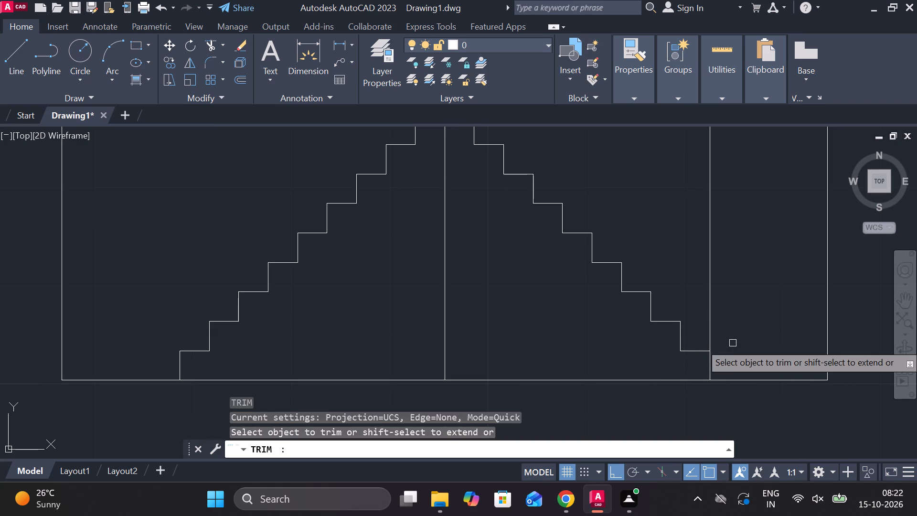
left_click(707, 312)
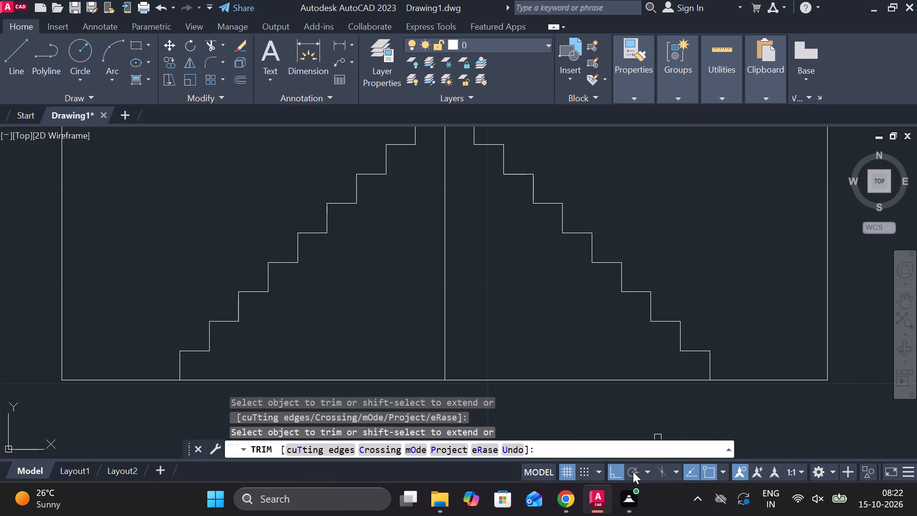
left_click(633, 472)
scroll(549, 297, "down", 1)
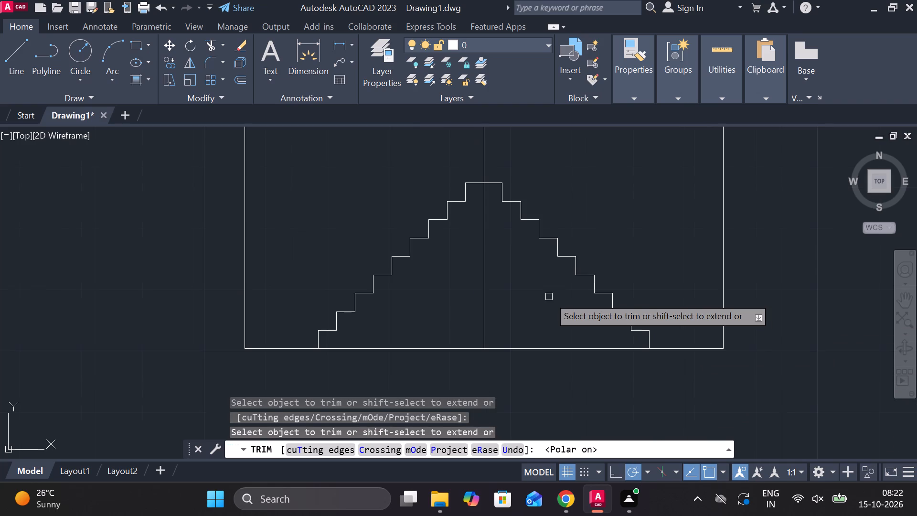
key("Escape")
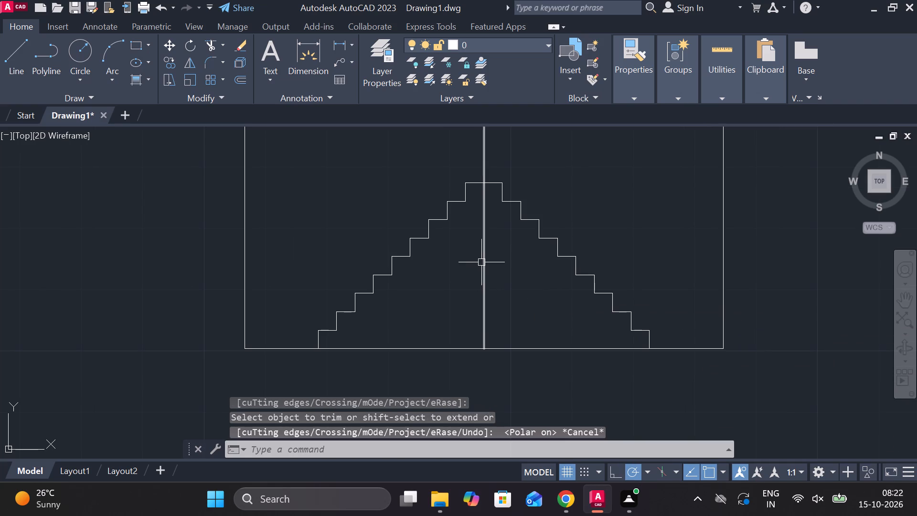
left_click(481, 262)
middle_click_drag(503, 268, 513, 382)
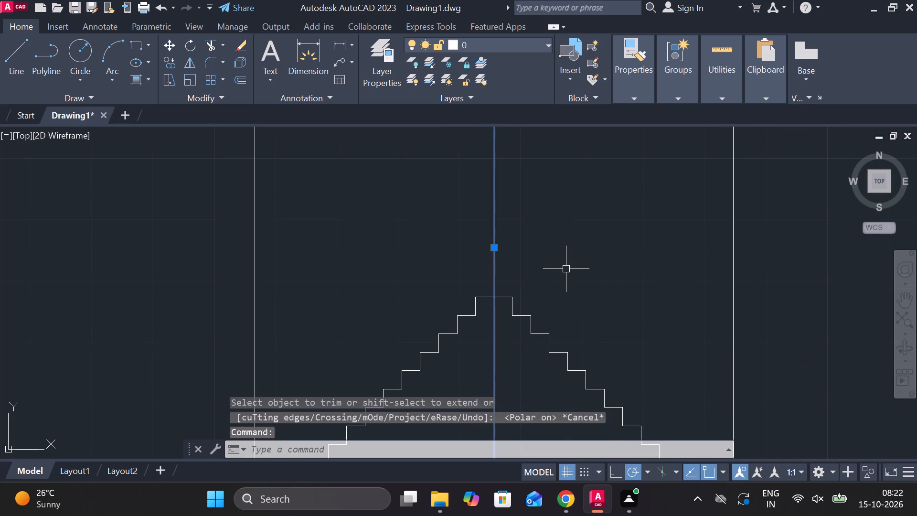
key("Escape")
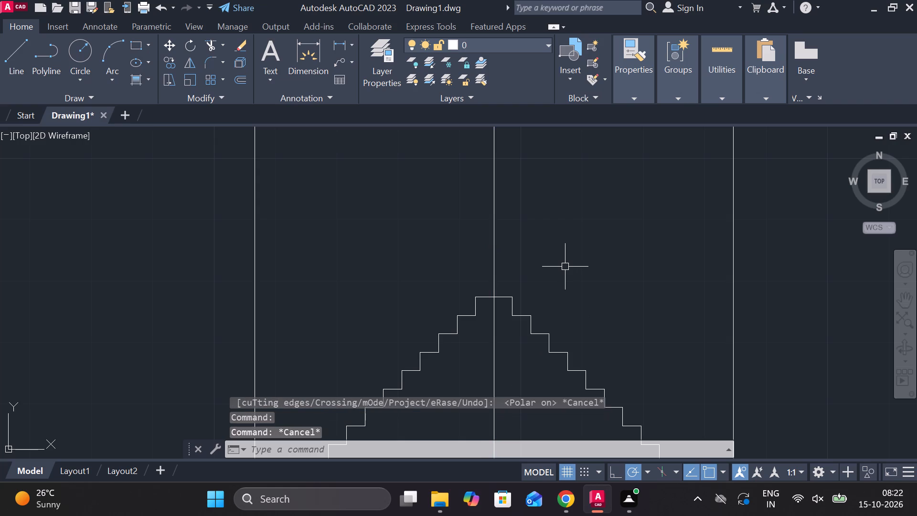
Offset the outline's left vertical edge 47.5 inward.
middle_click_drag(565, 267, 563, 354)
scroll(534, 300, "down", 1)
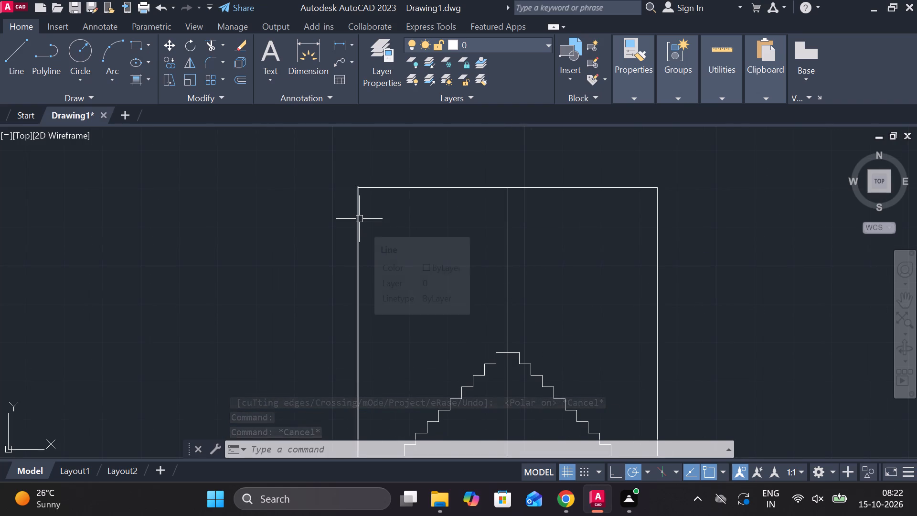
left_click(359, 219)
key("o")
key("Return")
key("Return")
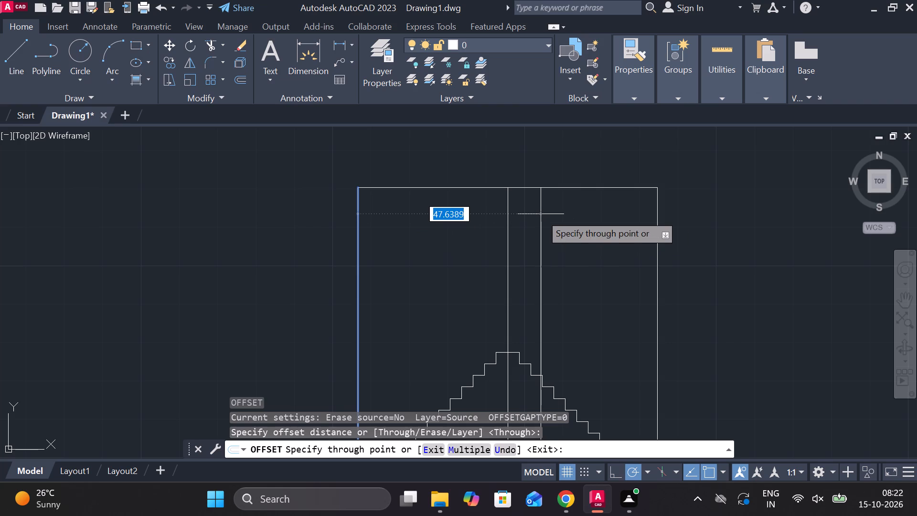
type("47")
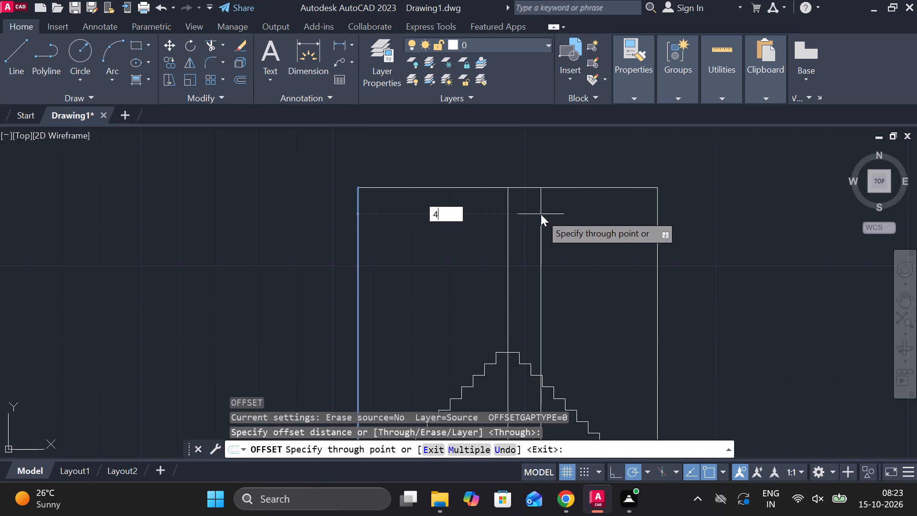
key("period")
key("5")
key("Return")
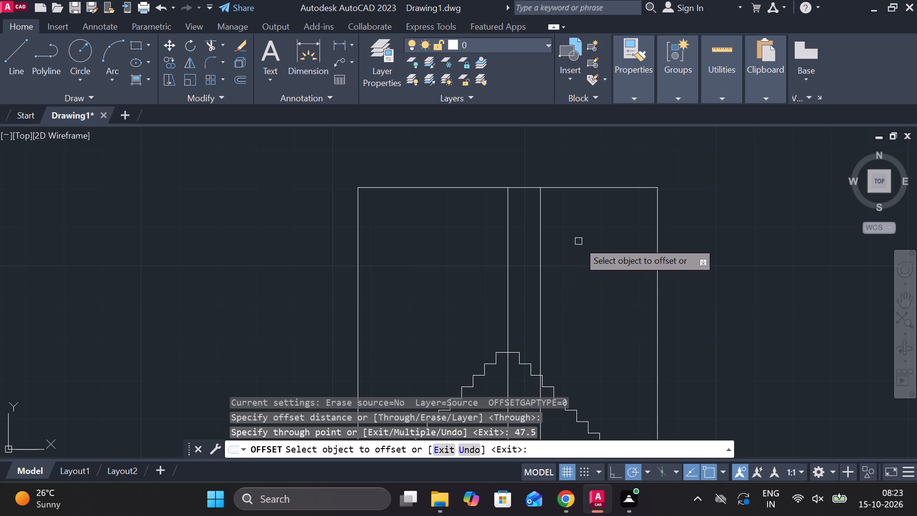
key("Escape")
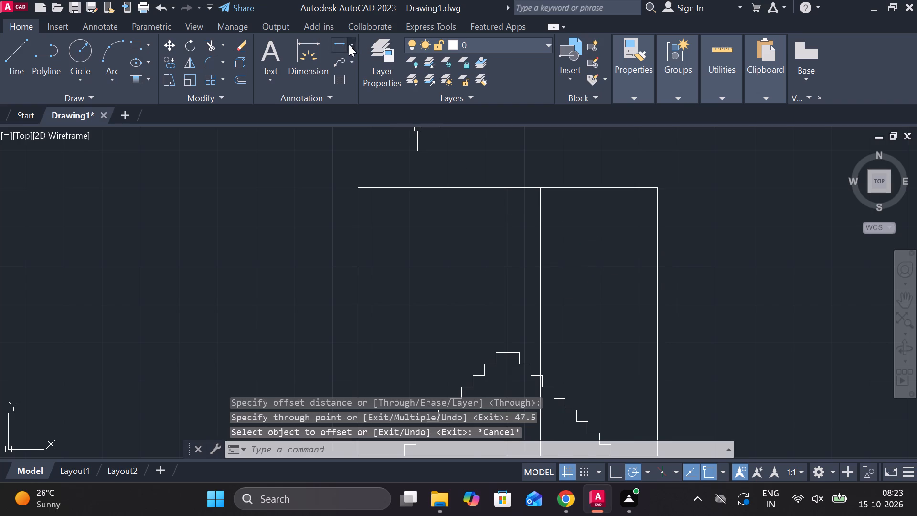
Check the horizontal distance between the vertical centre line and the new offset line along the top edge.
left_click(335, 41)
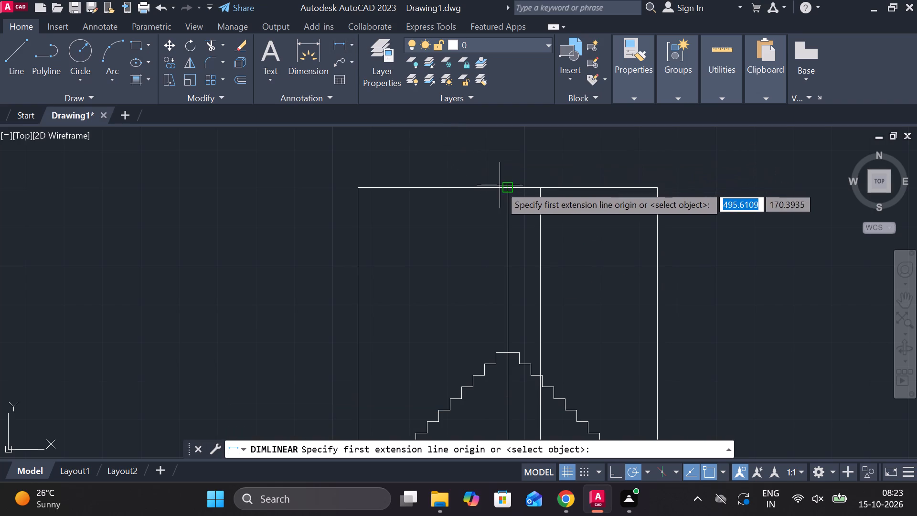
left_click(500, 185)
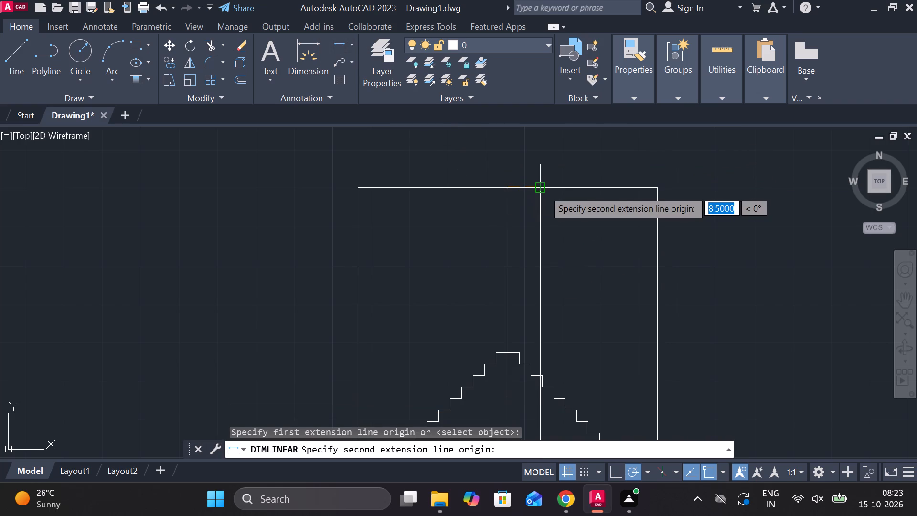
left_click(543, 189)
key("Escape")
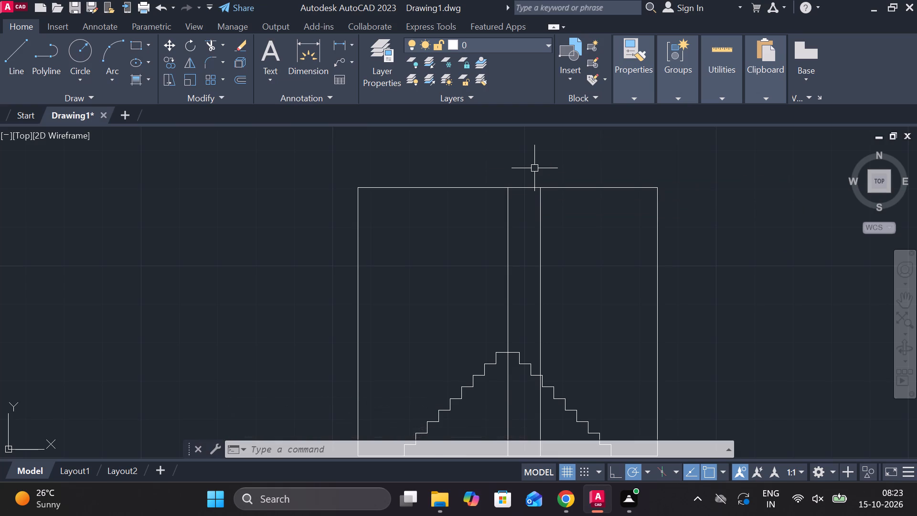
Mirror the 47.5 offset line about the vertical centre line, keeping the source line.
left_click(541, 203)
type("MI")
key("Return")
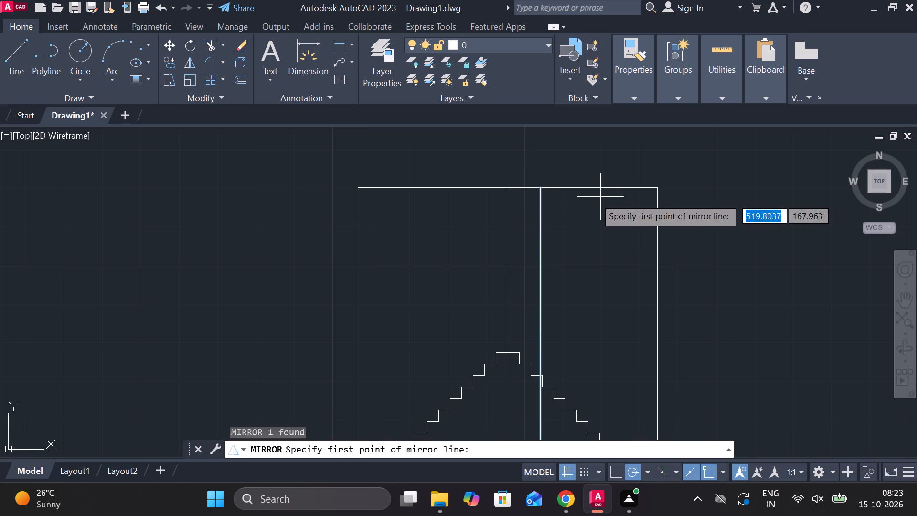
left_click(504, 192)
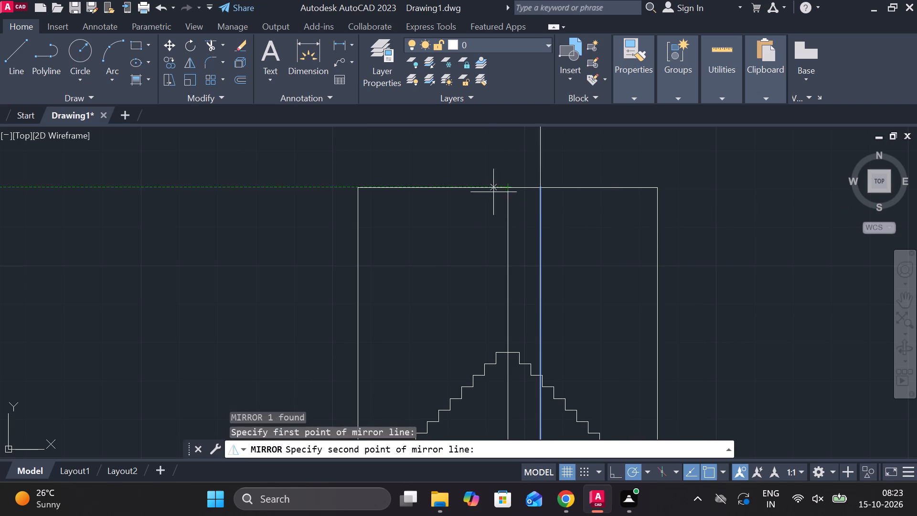
left_click(512, 357)
left_click_drag(547, 408, 512, 357)
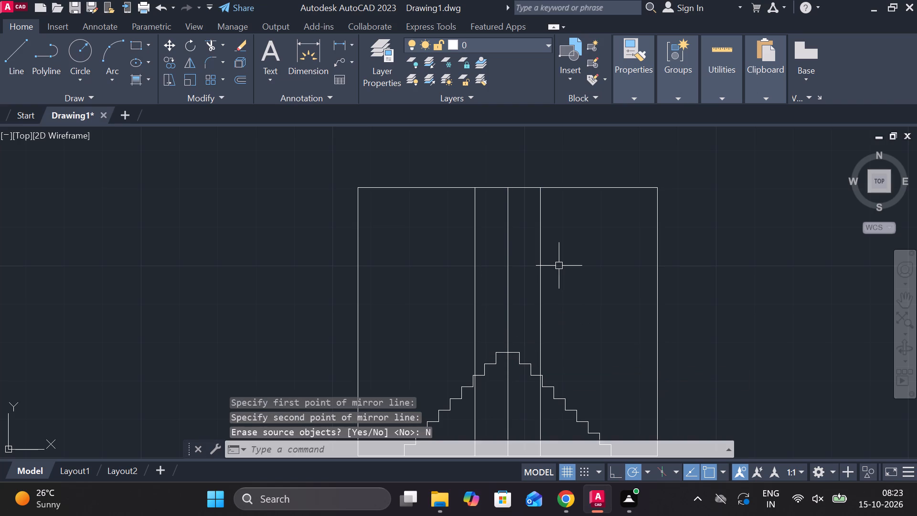
Draw two diagonal lines at about 45° from the centre line's midpoint, upward past the vertical lines on either side.
middle_click_drag(559, 265, 578, 267)
key("l")
key("Return")
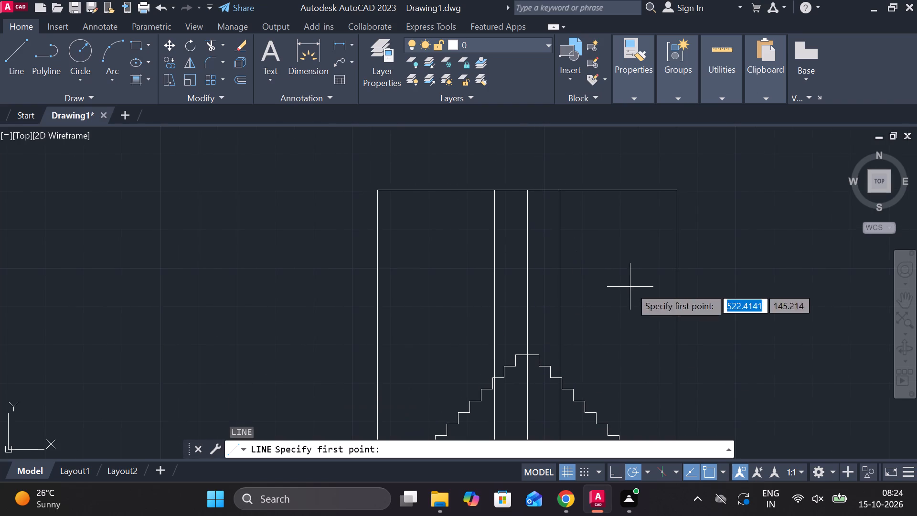
left_click(524, 317)
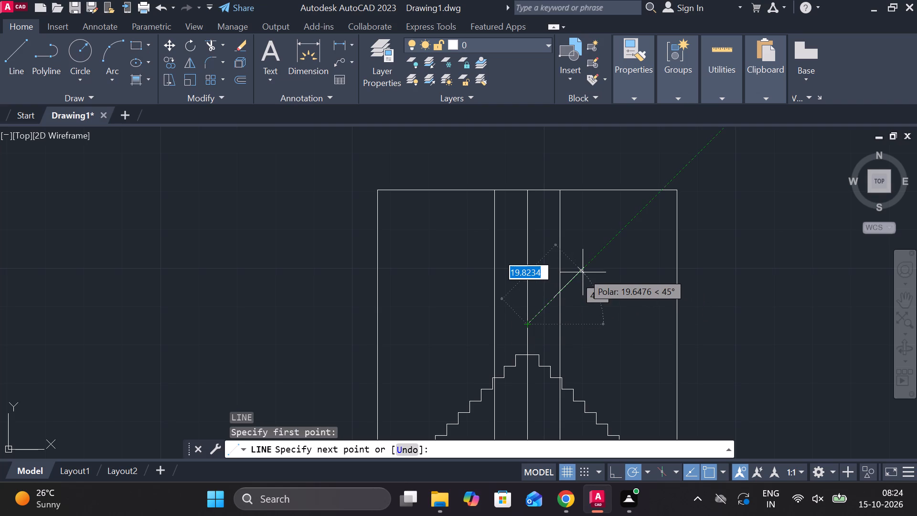
left_click(579, 286)
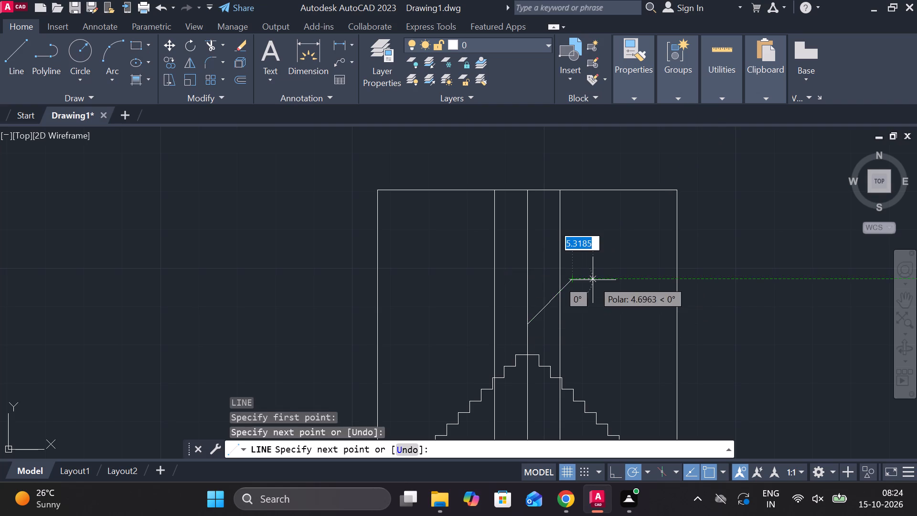
key("Escape")
key("space")
left_click(519, 325)
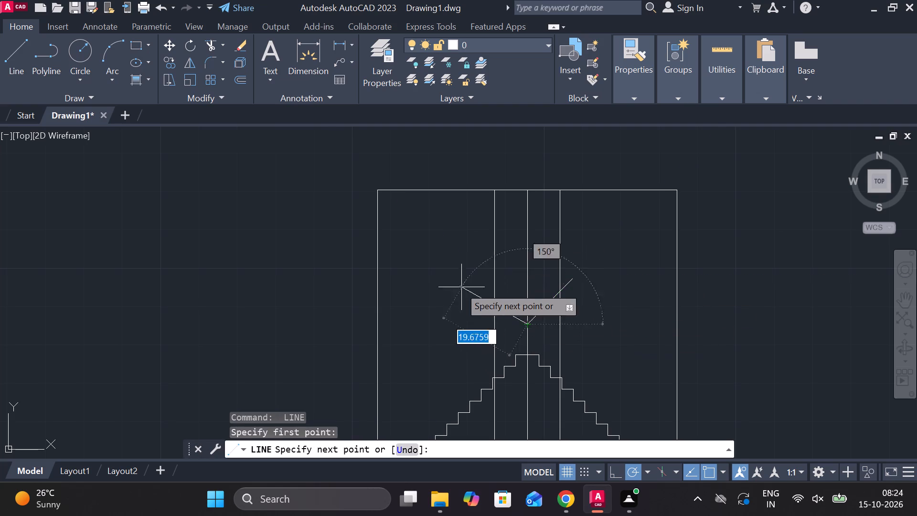
left_click(465, 265)
key("Escape")
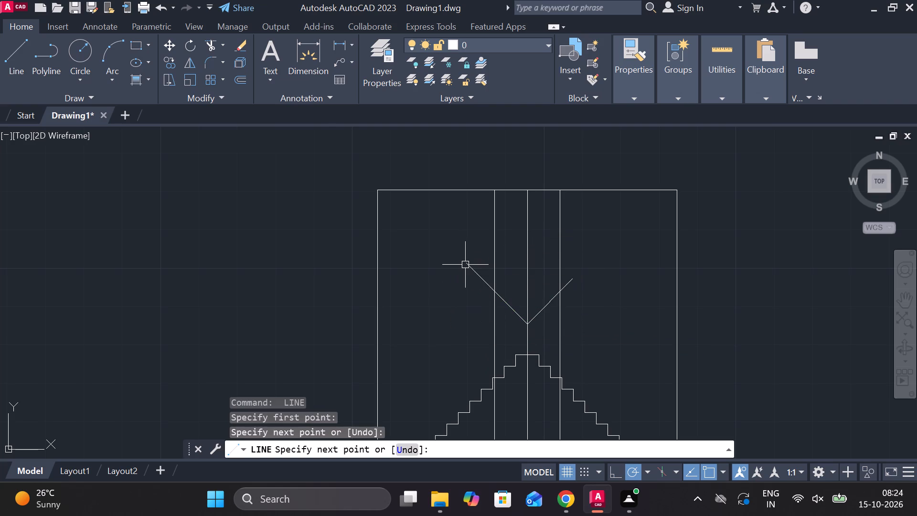
Trim the diagonals outside the two vertical lines, and all three vertical lines between the V and the stepped profile.
type("TR")
key("space")
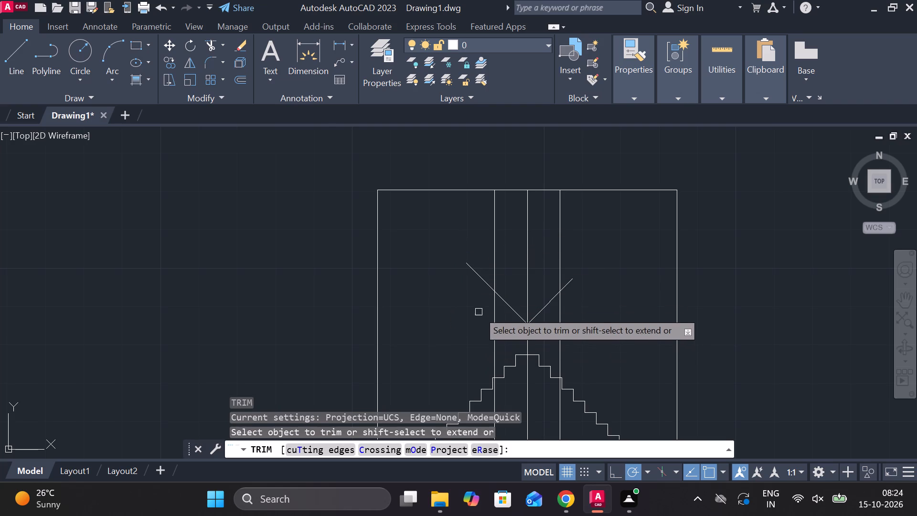
left_click(484, 278)
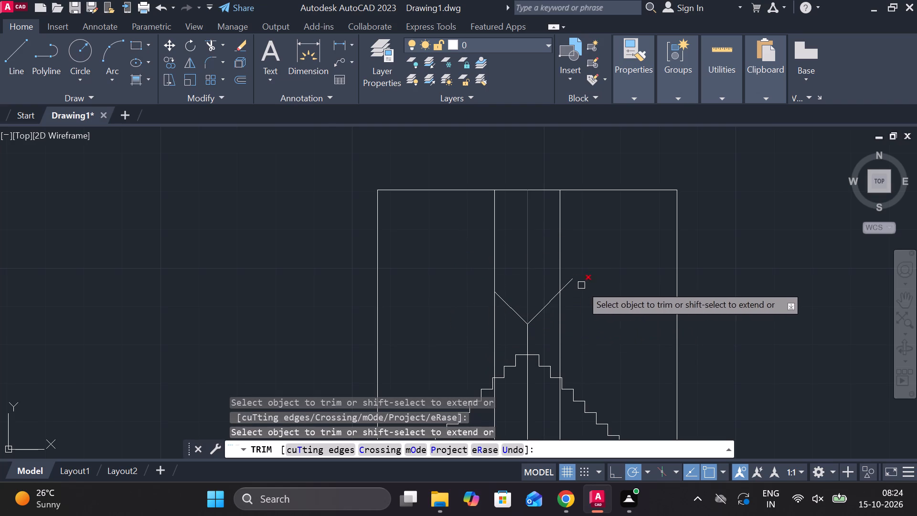
left_click(574, 281)
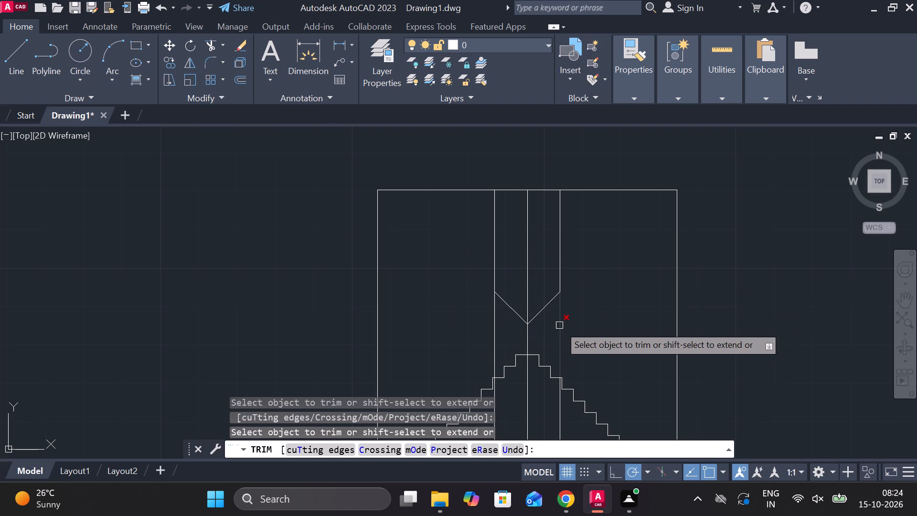
left_click(559, 325)
left_click(495, 329)
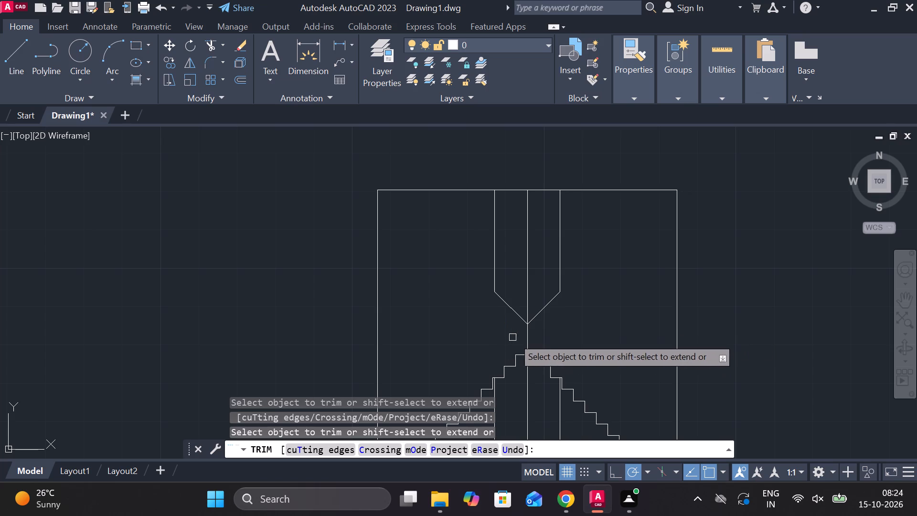
left_click(522, 338)
left_click(534, 338)
key("Escape")
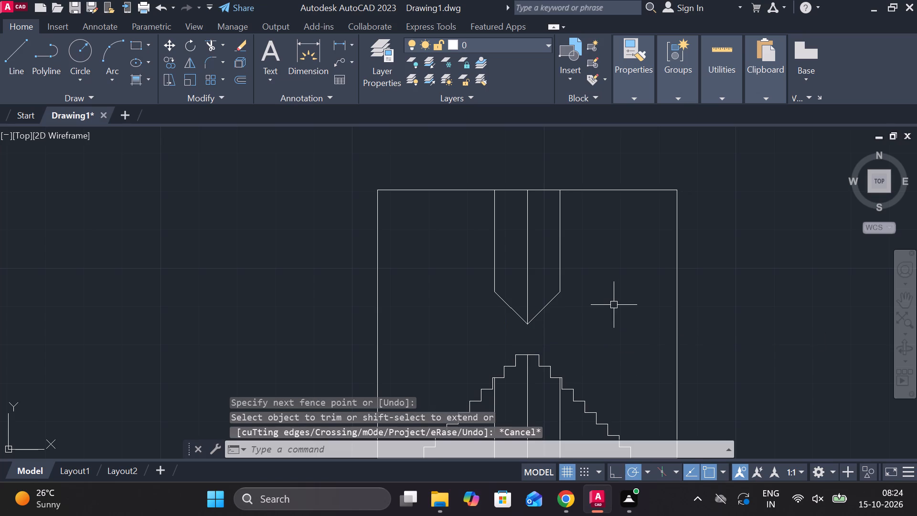
Draw a horizontal line joining the lower ends of the two vertical lines above the V.
key("l")
key("Return")
left_click(490, 290)
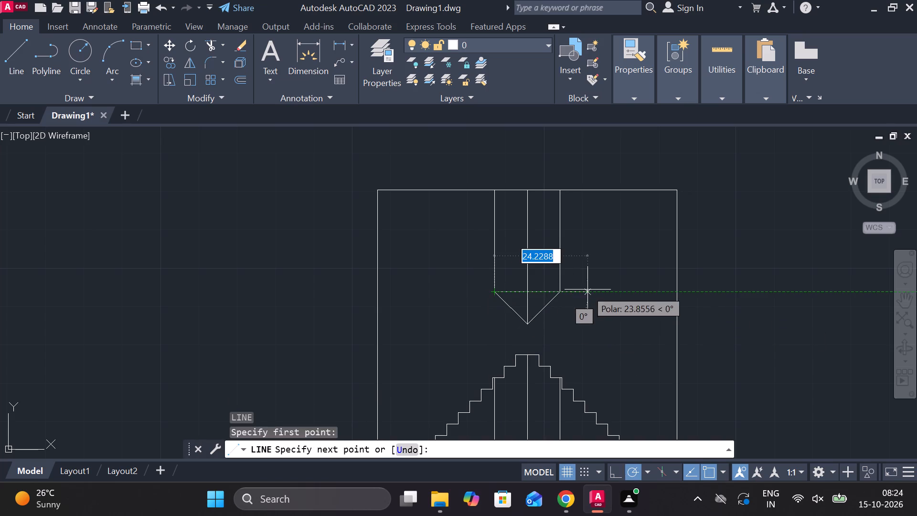
left_click(569, 290)
key("Escape")
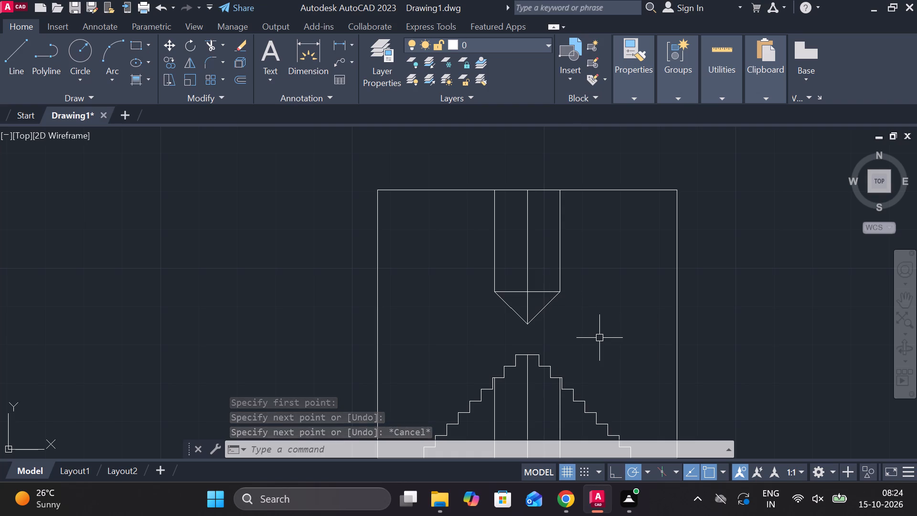
Erase the three leftover vertical line segments inside the stepped profile.
scroll(599, 338, "down", 1)
middle_click_drag(599, 338, 576, 275)
scroll(568, 324, "up", 2)
left_click_drag(531, 338, 524, 338)
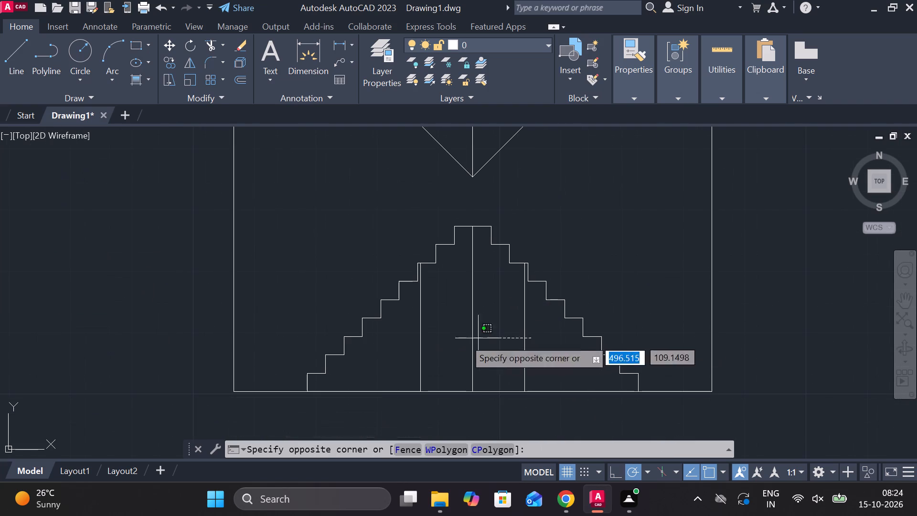
left_click(401, 346)
type("E")
key("space")
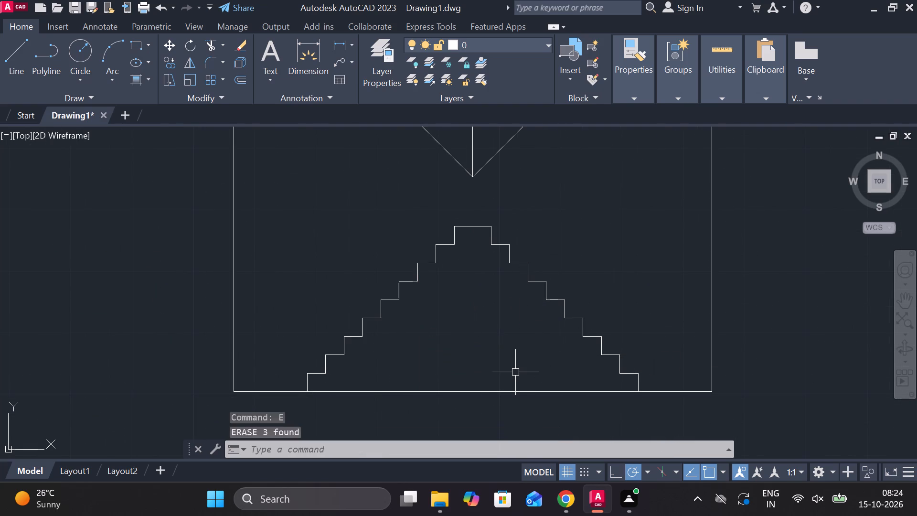
Trim the outline's bottom edge between the two feet of the stepped profile.
type("TR")
key("space")
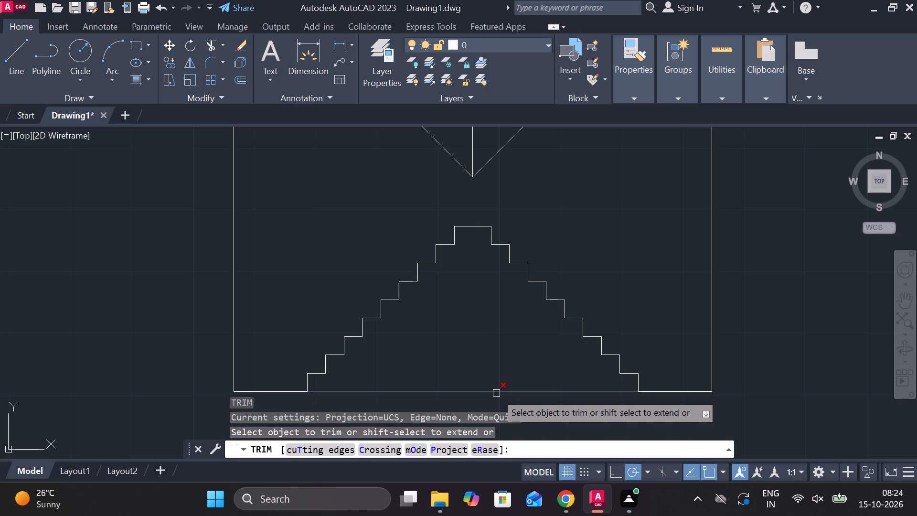
left_click(496, 393)
scroll(496, 389, "down", 1)
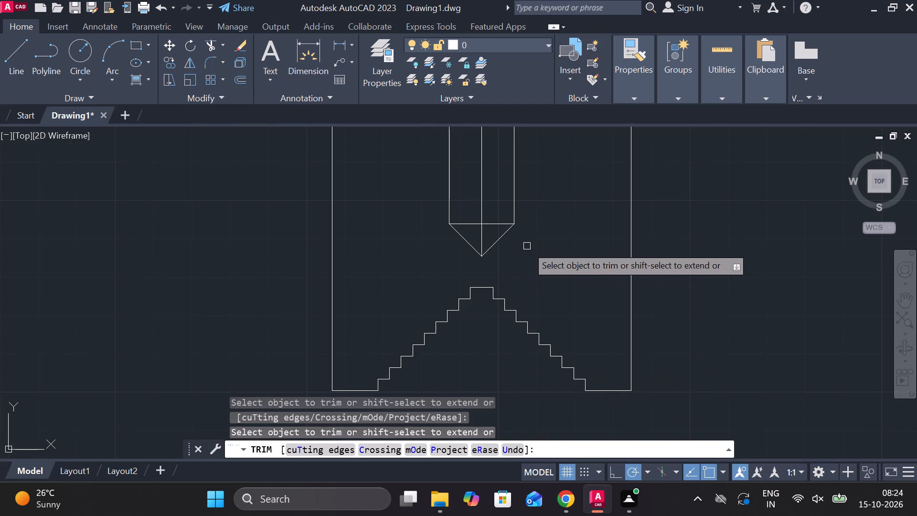
middle_click_drag(530, 244, 544, 292)
key("Escape")
Set the linetype of the pointed hole's vertical, horizontal and diagonal lines, including its centre line, to ACAD_ISO02W100.
left_click(463, 202)
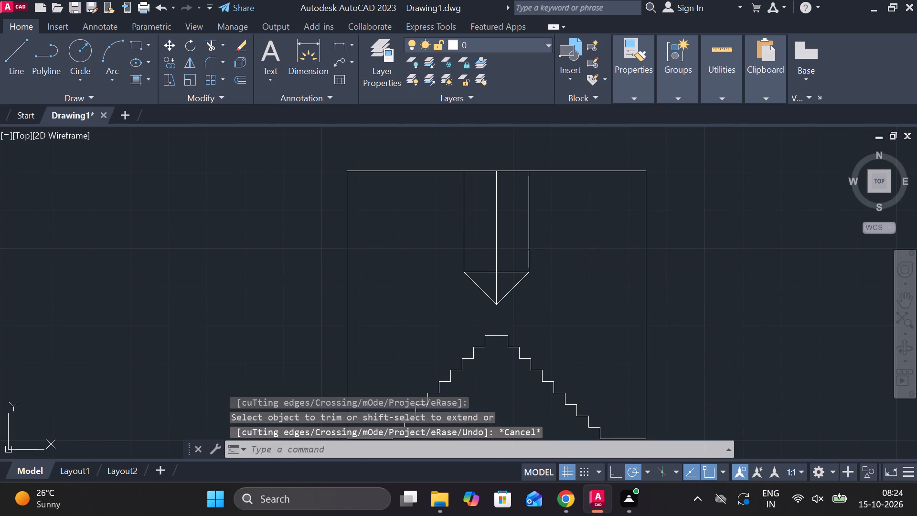
left_click(485, 272)
left_click(495, 227)
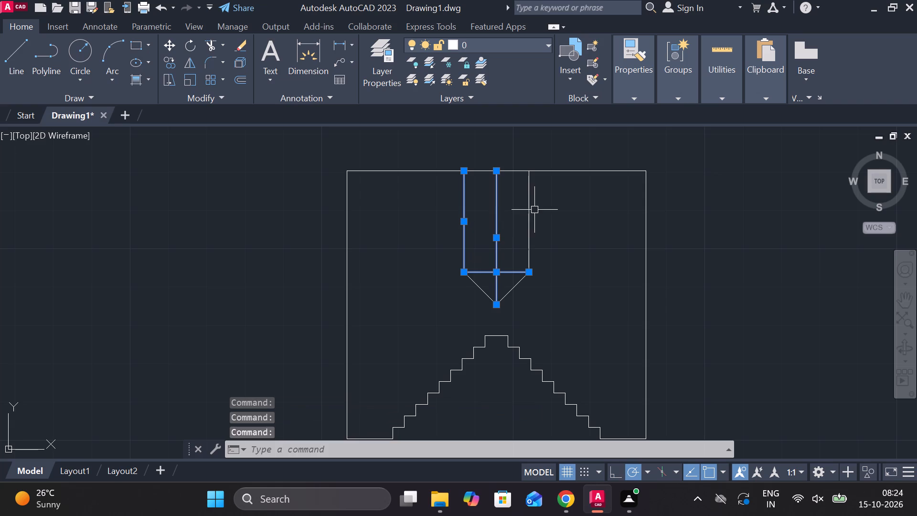
left_click(523, 218)
left_click(525, 236)
left_click(526, 229)
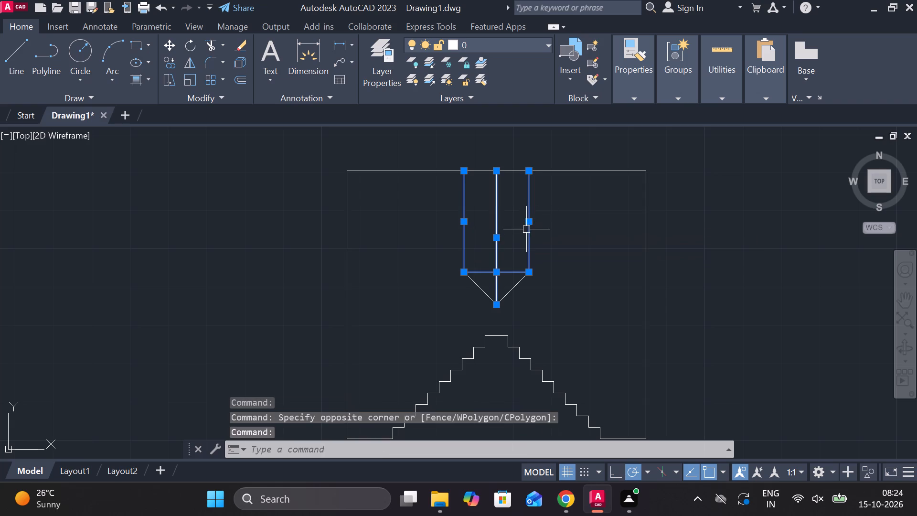
left_click(516, 288)
left_click(485, 294)
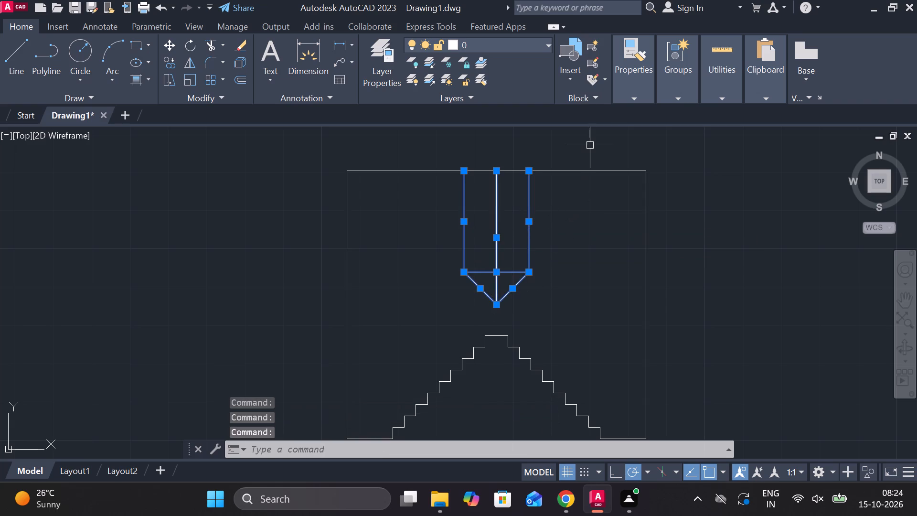
left_click(623, 96)
left_click(751, 147)
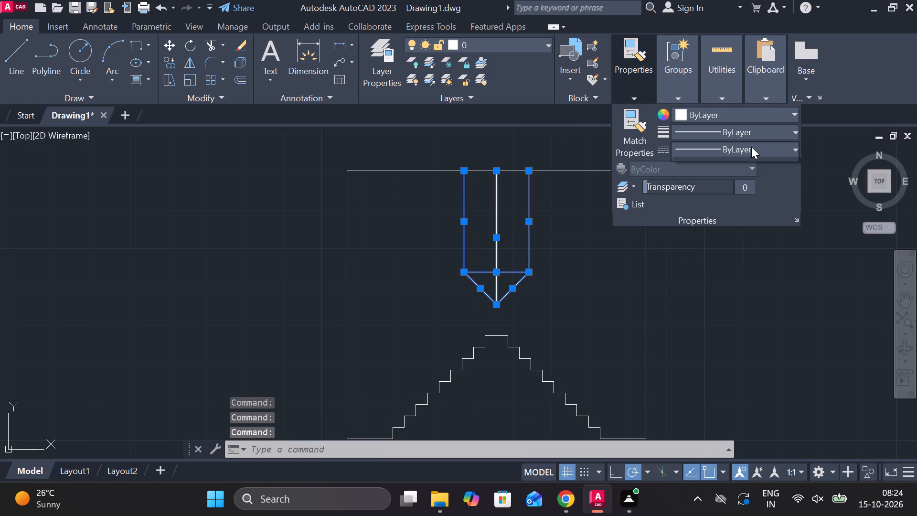
left_click(747, 198)
key("Escape")
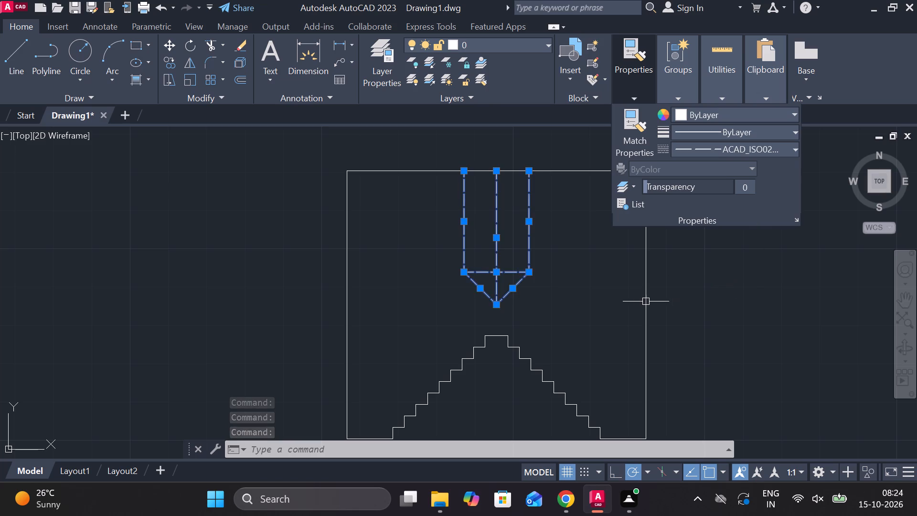
key("Escape")
Draw a horizontal line from the outline's left edge, 58 above the bottom corner, to just past the hole's right vertical line.
scroll(538, 290, "down", 1)
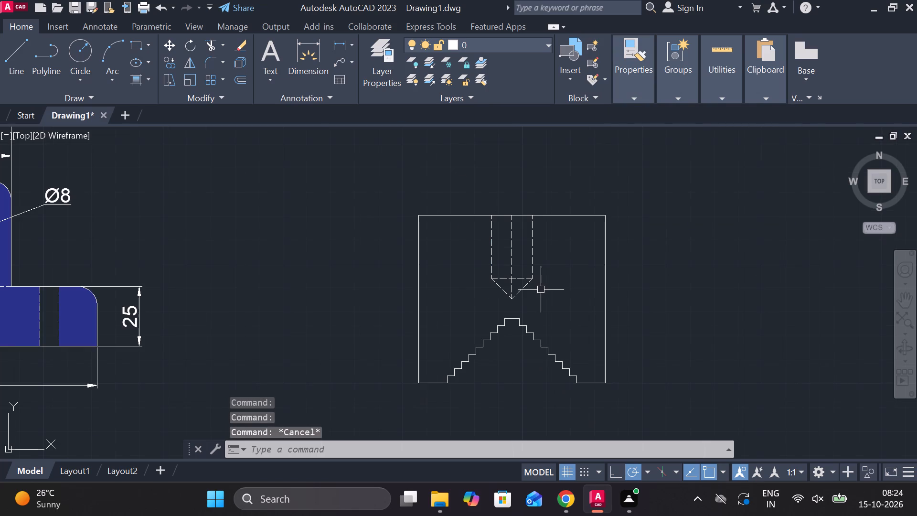
key("l")
key("Return")
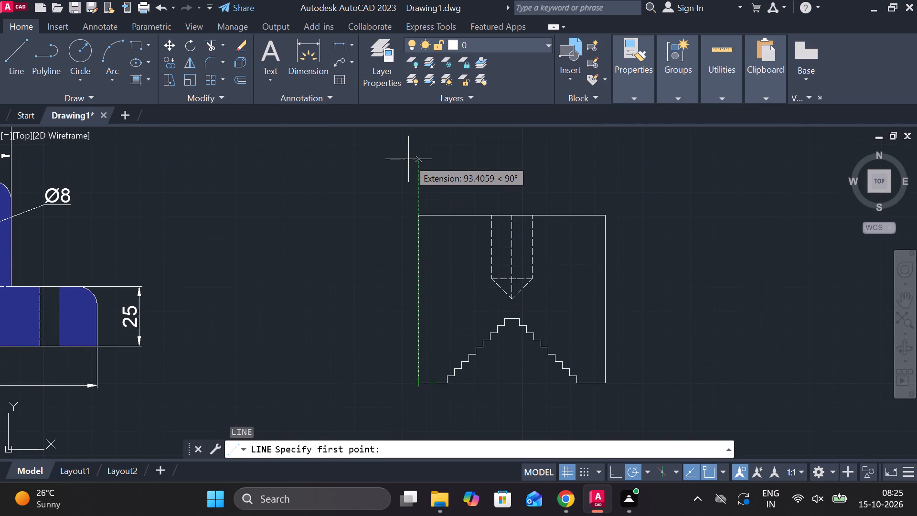
type("58")
key("Return")
scroll(542, 237, "up", 2)
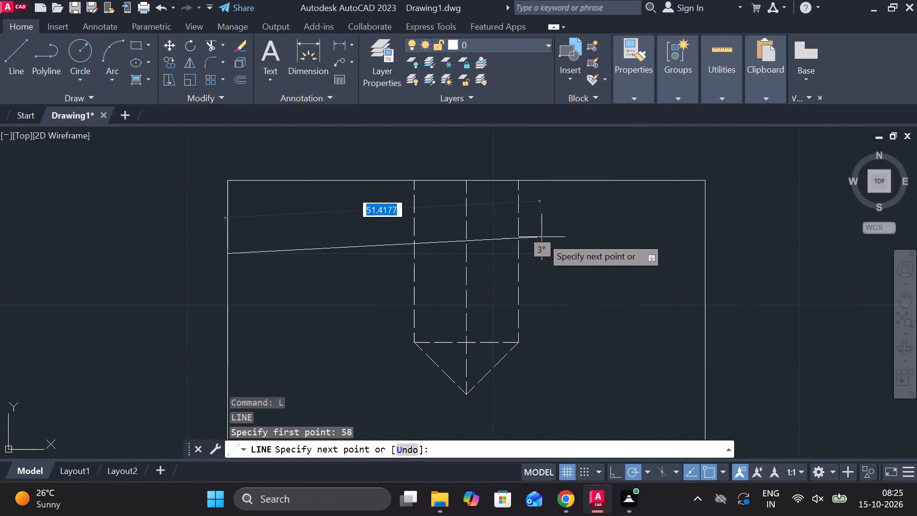
left_click(543, 244)
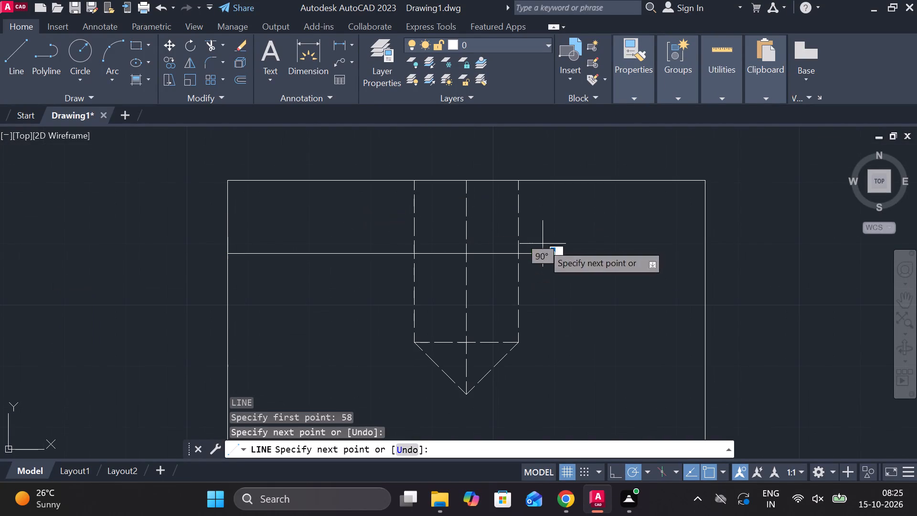
key("Escape")
Draw a 3.5 diameter circle centred where the horizontal line crosses the hole's right vertical line.
type("C")
key("space")
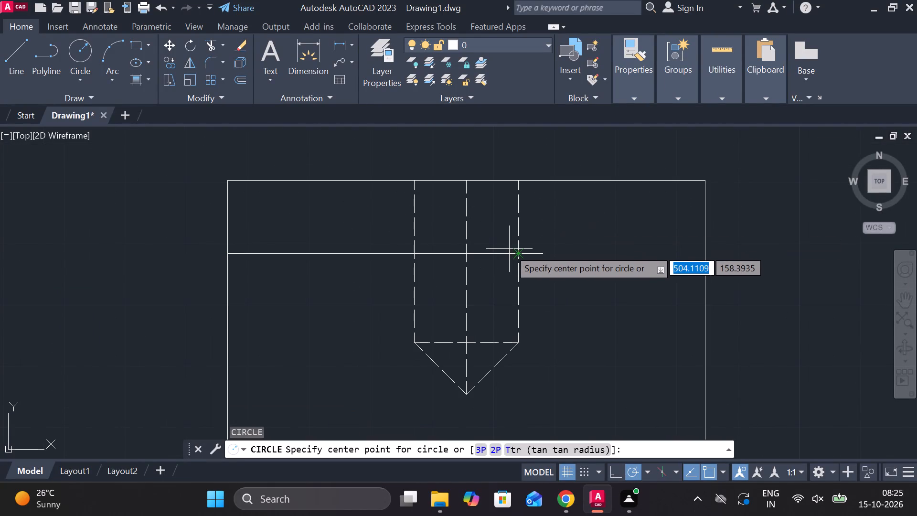
left_click(520, 253)
type("D 3.5")
key("Return")
key("Escape")
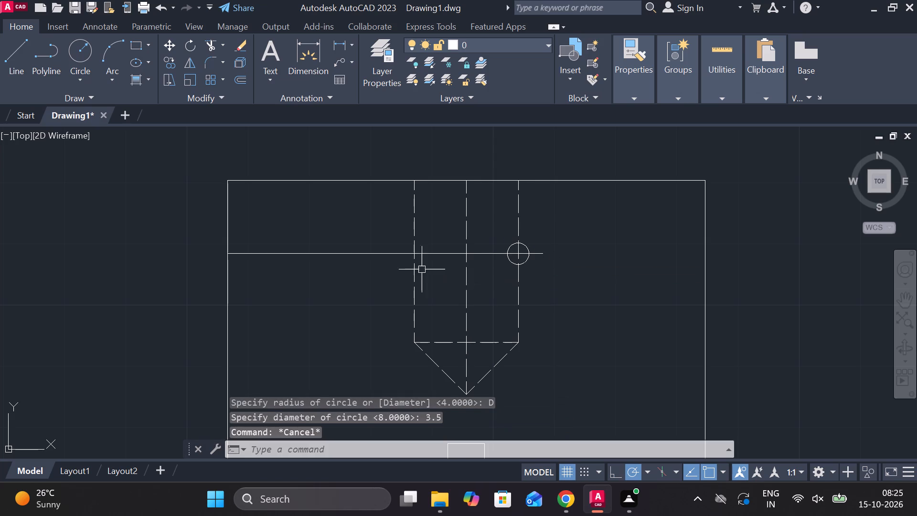
Set the linetype of the horizontal line through the circle to ACAD_ISO02W100.
left_click(385, 254)
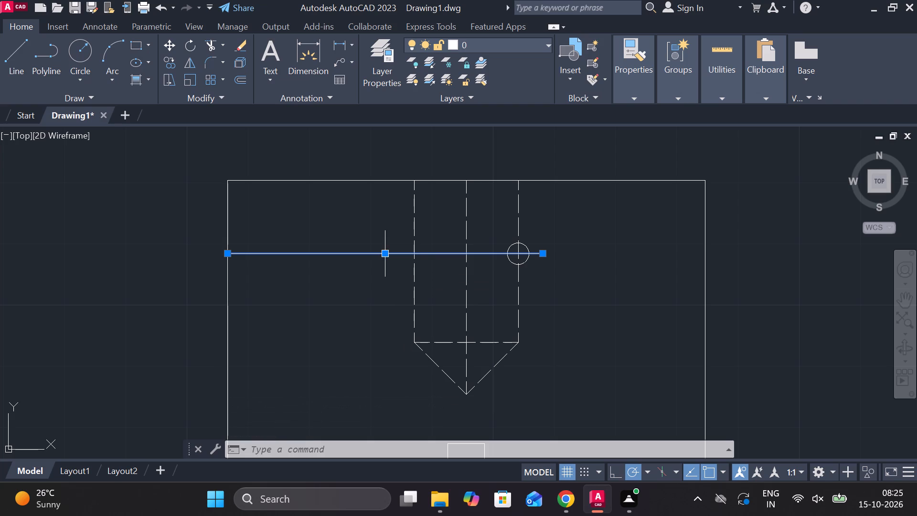
left_click(624, 98)
left_click(766, 146)
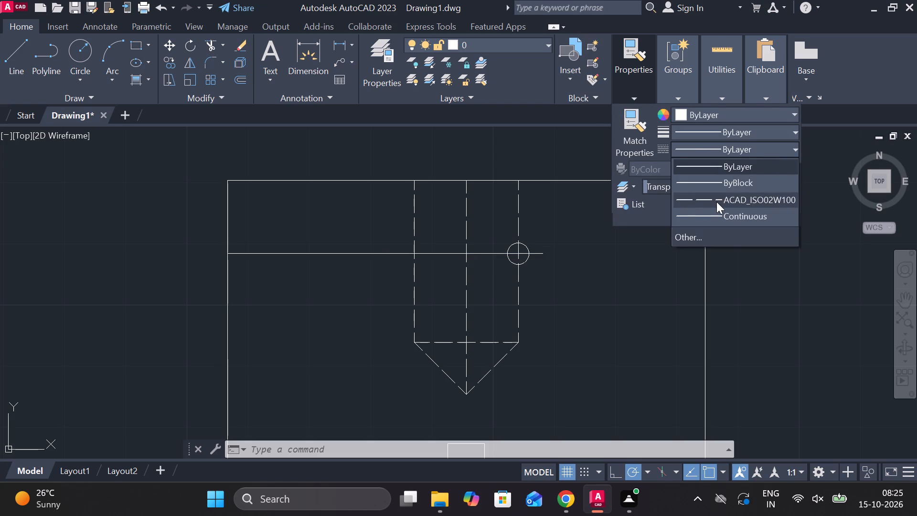
left_click(716, 202)
key("Escape")
scroll(587, 314, "down", 1)
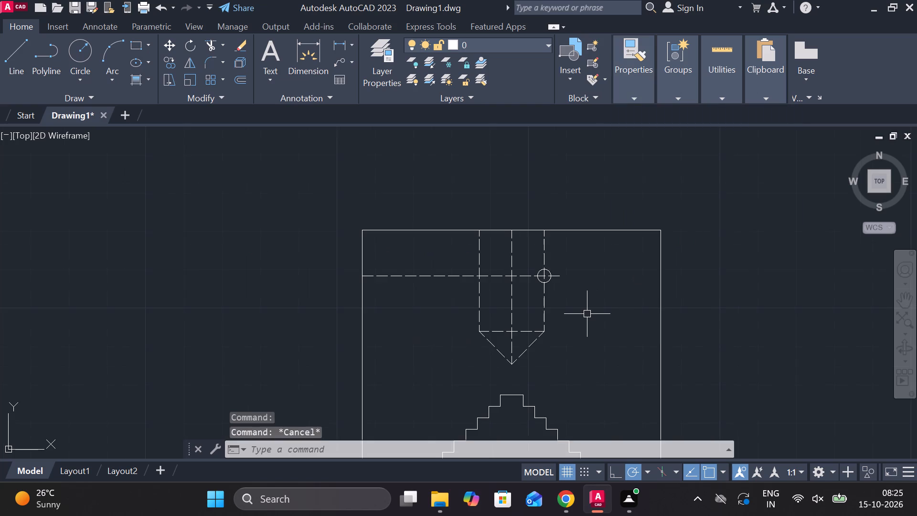
Add a diameter dimension to the small circle, placing its text above the outline's top edge.
scroll(587, 314, "down", 3)
scroll(597, 327, "up", 2)
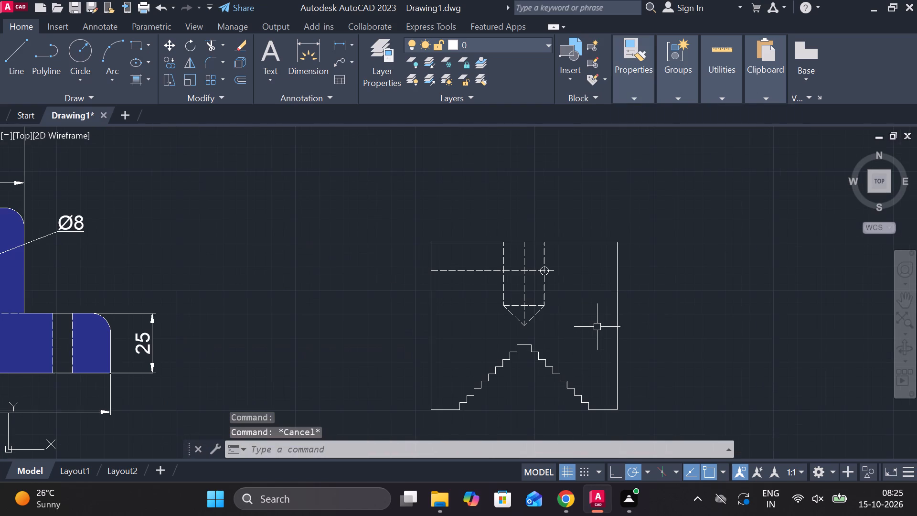
left_click(355, 41)
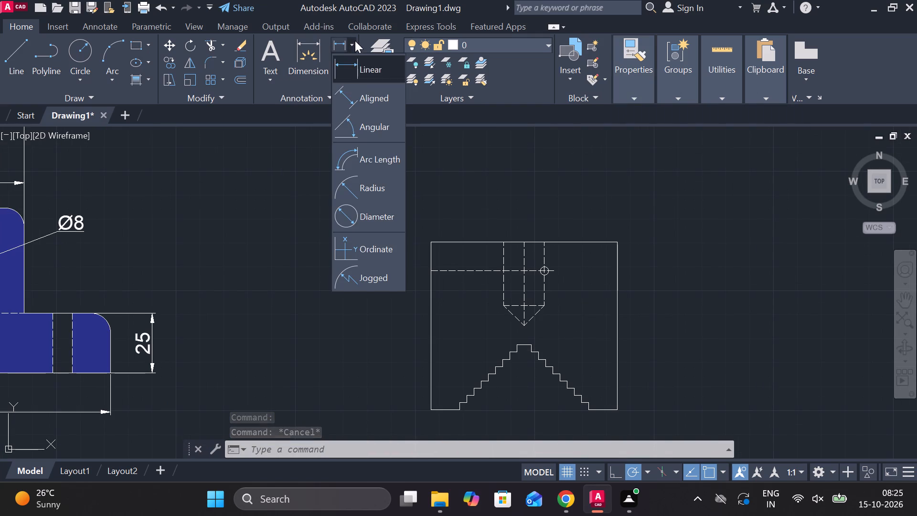
left_click(355, 223)
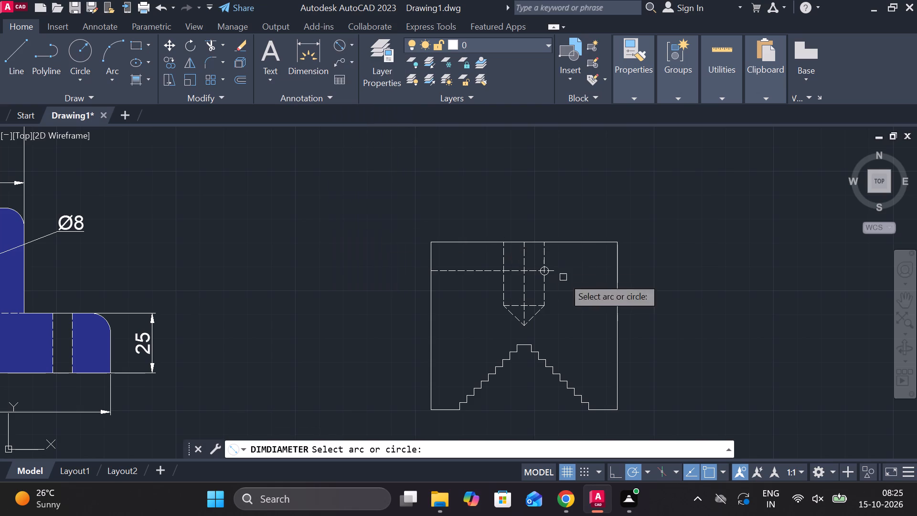
scroll(577, 291, "up", 2)
left_click(506, 234)
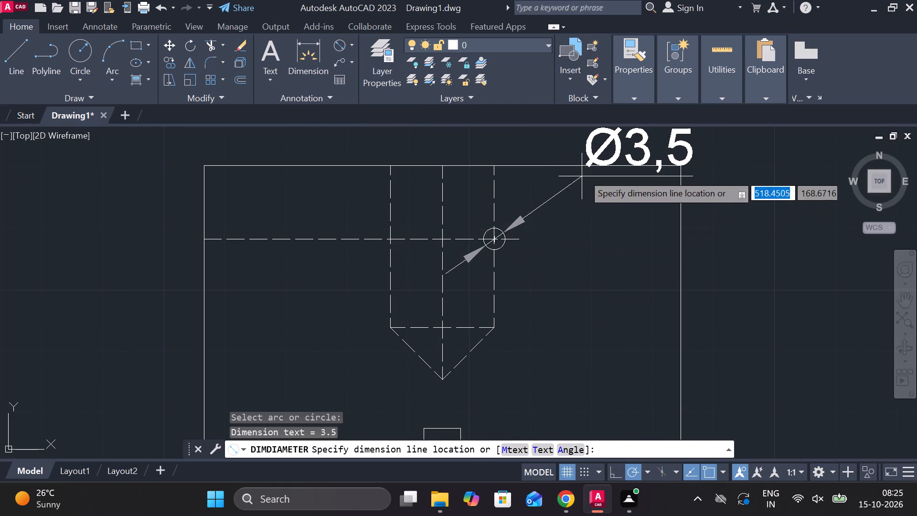
middle_click_drag(587, 170, 490, 212)
left_click(512, 155)
Add a linear dimension above the part from the outline's top-left corner to the hole's right vertical line.
scroll(516, 170, "down", 1)
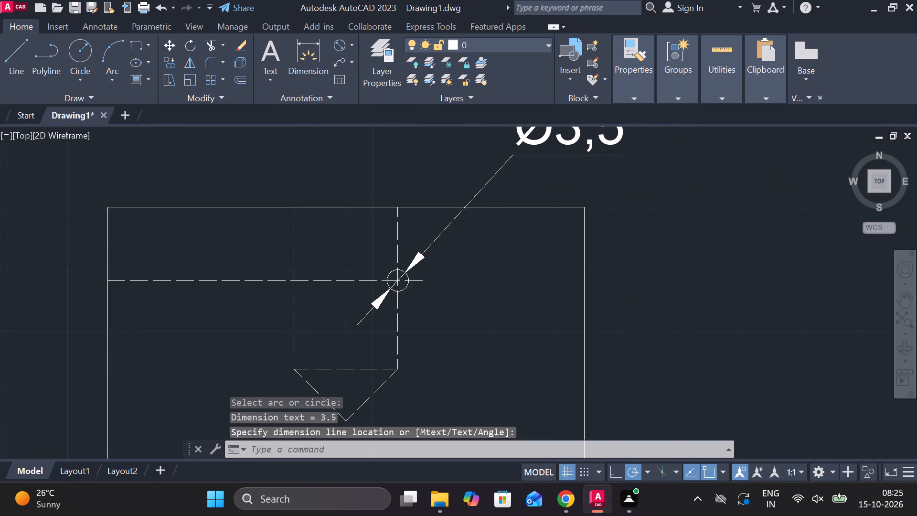
scroll(516, 170, "down", 1)
left_click(351, 42)
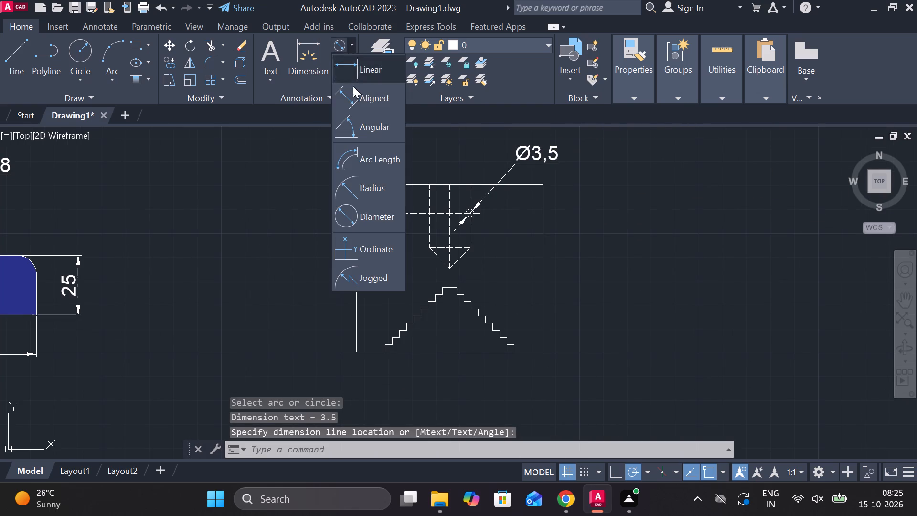
left_click(359, 76)
left_click(467, 184)
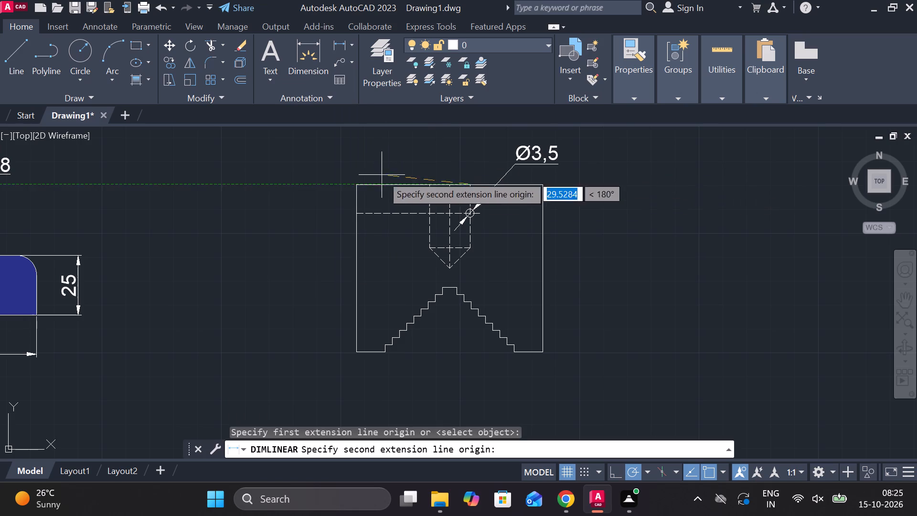
left_click(354, 183)
left_click(367, 167)
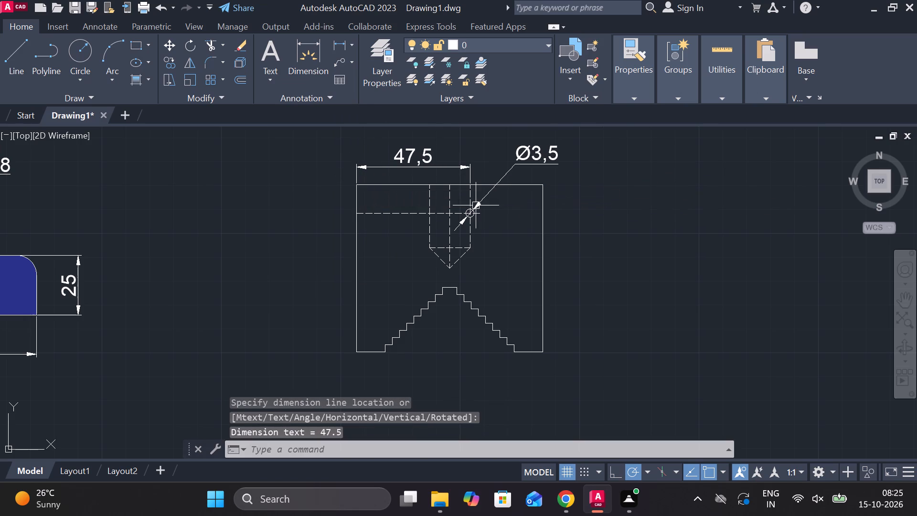
Dimension the outline's overall height along its right edge, placing the dimension outside the part.
key("space")
left_click(537, 189)
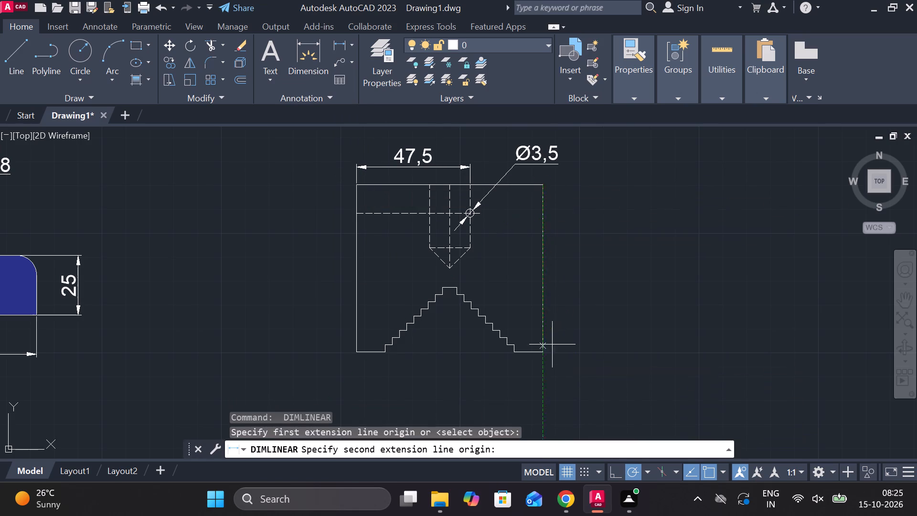
left_click(540, 349)
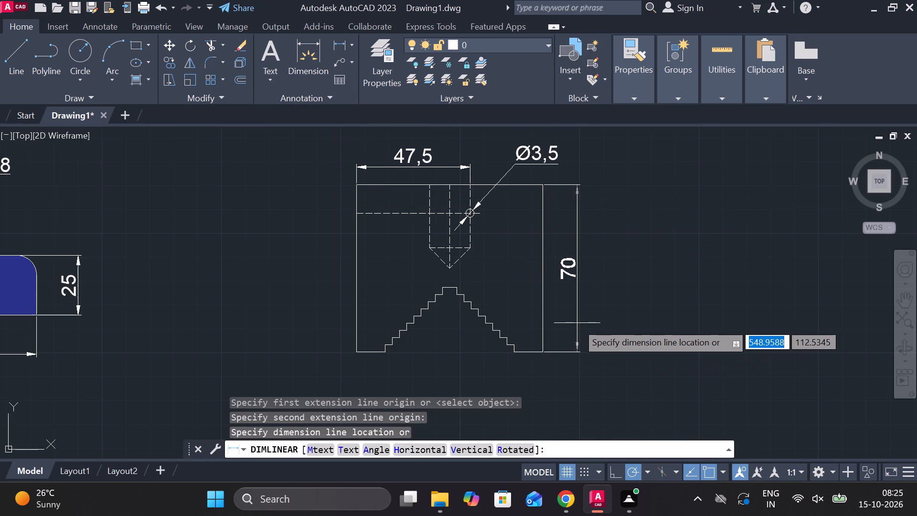
left_click(577, 323)
Dimension the width of the stepped cutout's top step, placing the dimension inside the cutout.
scroll(437, 344, "up", 1)
middle_click_drag(441, 338, 455, 338)
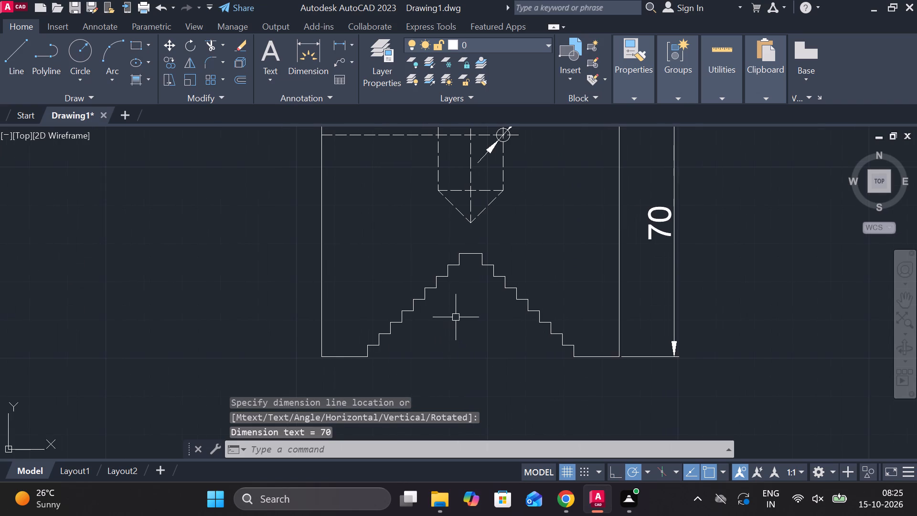
scroll(456, 311, "up", 1)
middle_click_drag(478, 242, 461, 331)
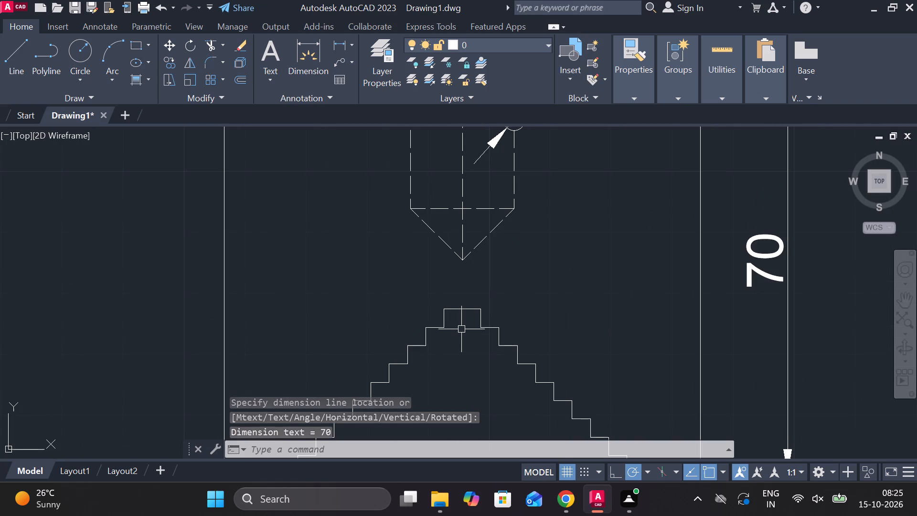
scroll(461, 329, "up", 2)
middle_click_drag(461, 329, 453, 302)
key("space")
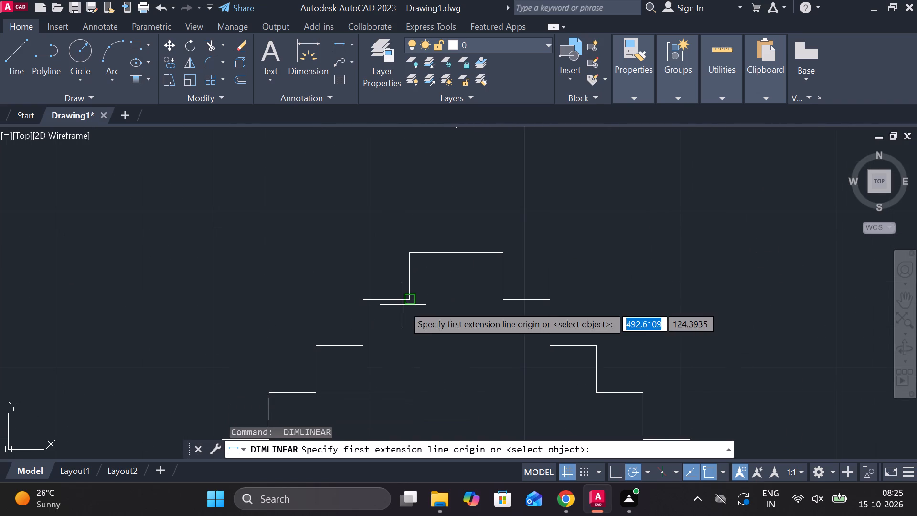
left_click(403, 305)
left_click(502, 306)
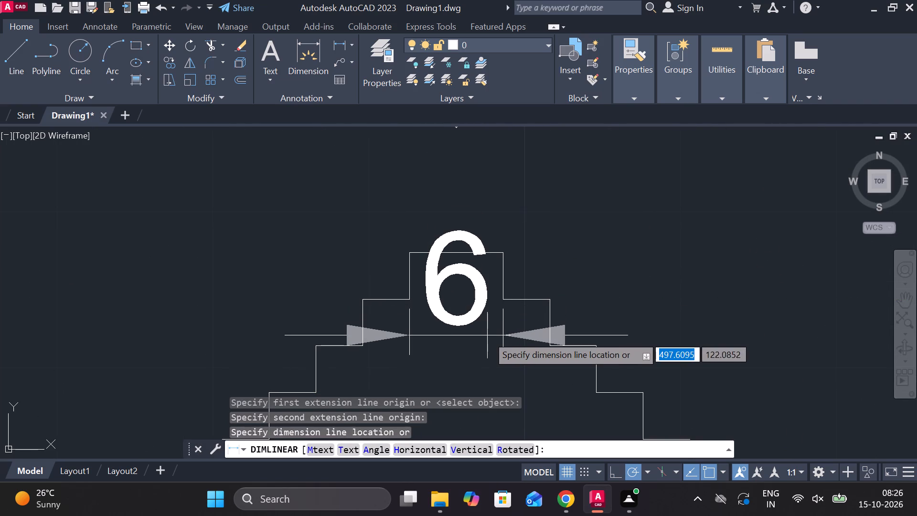
scroll(487, 335, "down", 2)
middle_click_drag(482, 363, 480, 285)
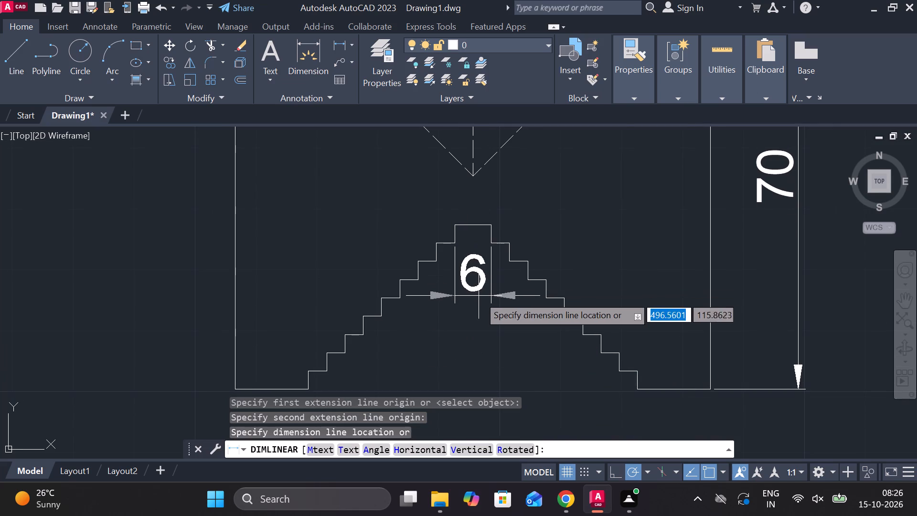
left_click(479, 296)
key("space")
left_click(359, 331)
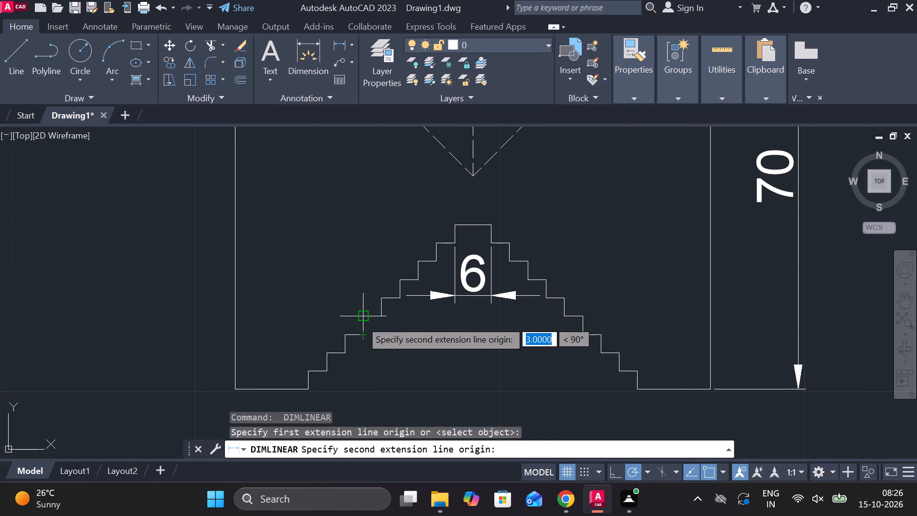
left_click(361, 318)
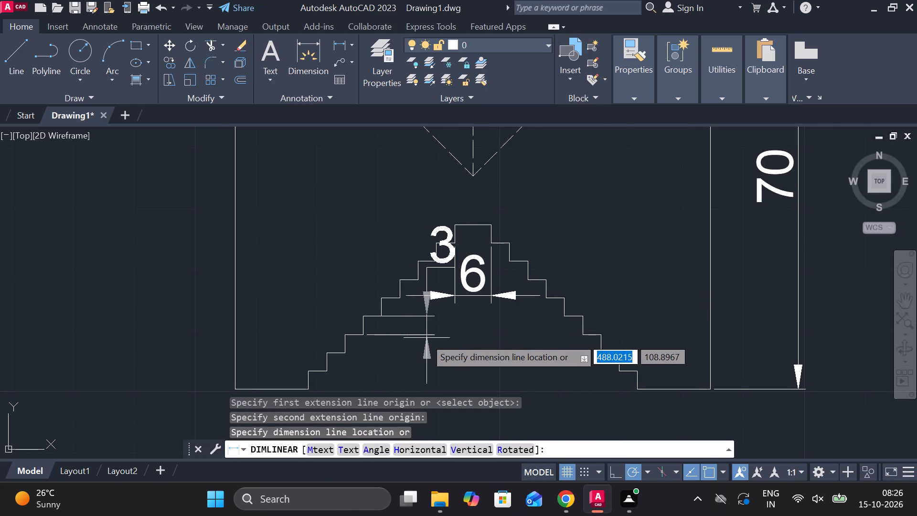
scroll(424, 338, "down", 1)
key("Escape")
Dimension the horizontal width of the second step from the bottom on the cutout's left side, placing it below the outline.
middle_click_drag(416, 346, 448, 279)
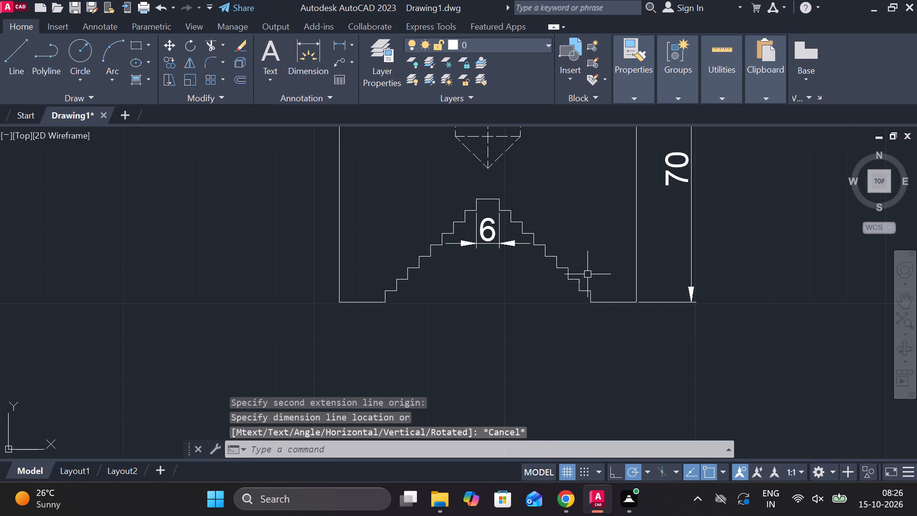
key("space")
scroll(410, 297, "up", 1)
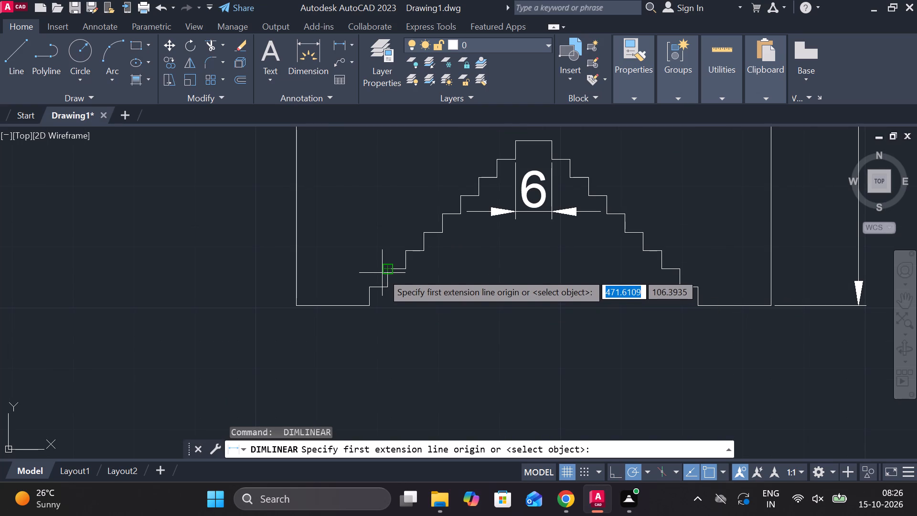
left_click(382, 273)
left_click(407, 273)
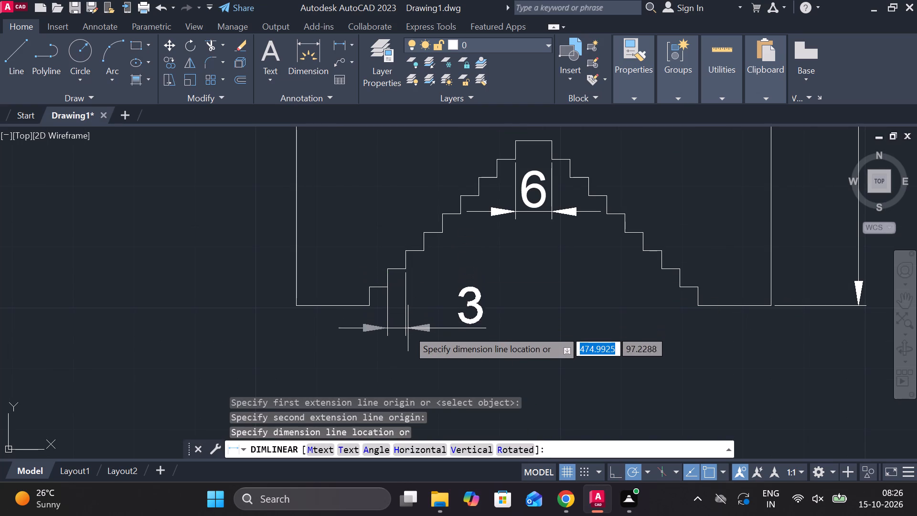
left_click(408, 331)
Dimension the vertical height of one step on the cutout's right side, placing the dimension inside the cutout.
key("space")
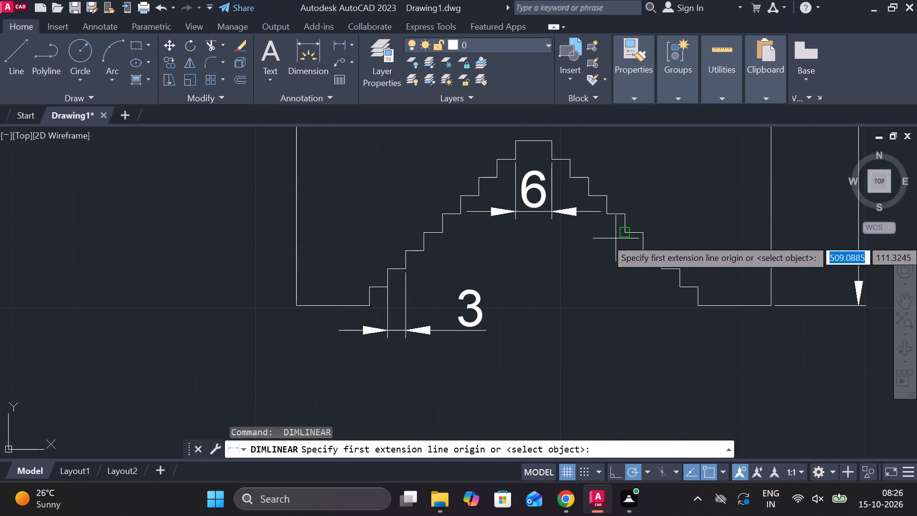
double_click(616, 237)
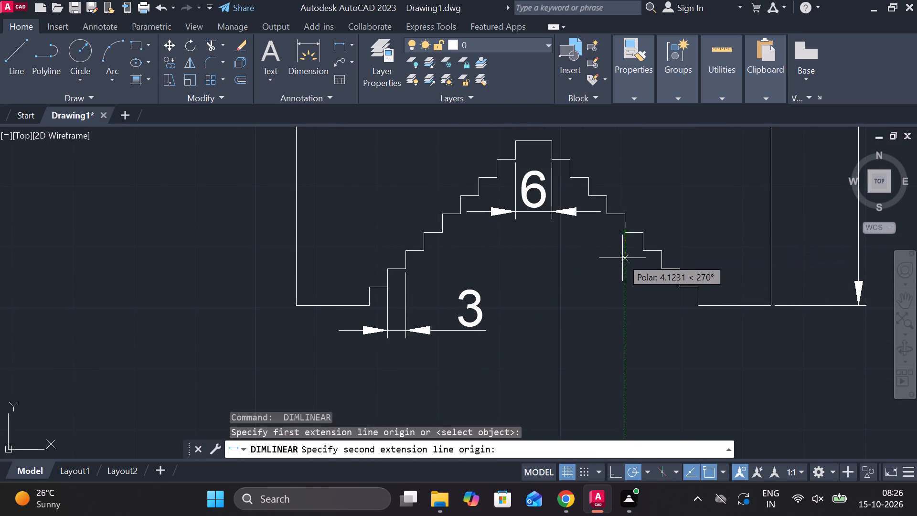
left_click(641, 254)
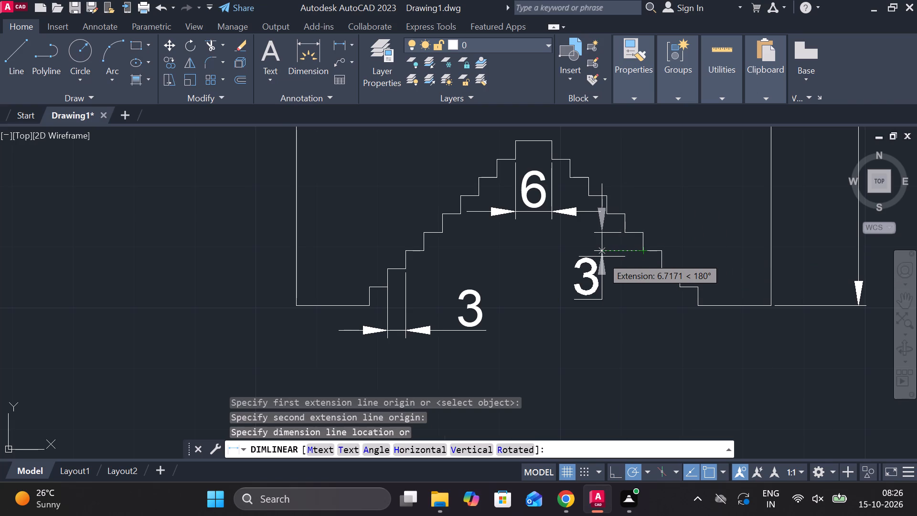
left_click(601, 257)
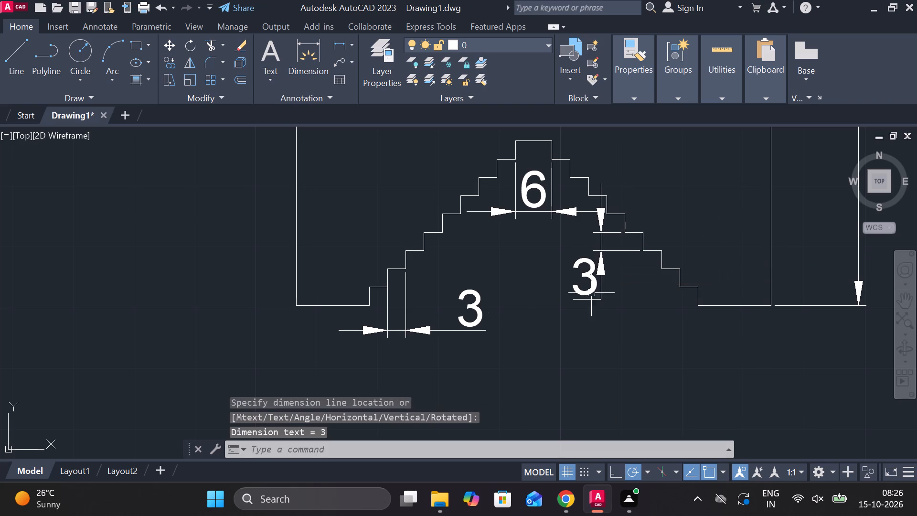
Dimension the full width of the stepped cutout's bottom opening, placing the dimension below the single-step width dimension.
key("space")
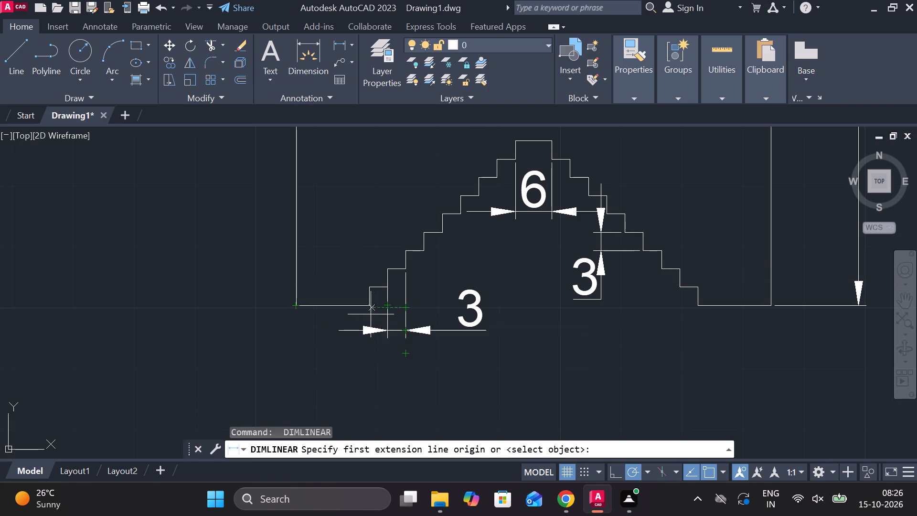
left_click(368, 314)
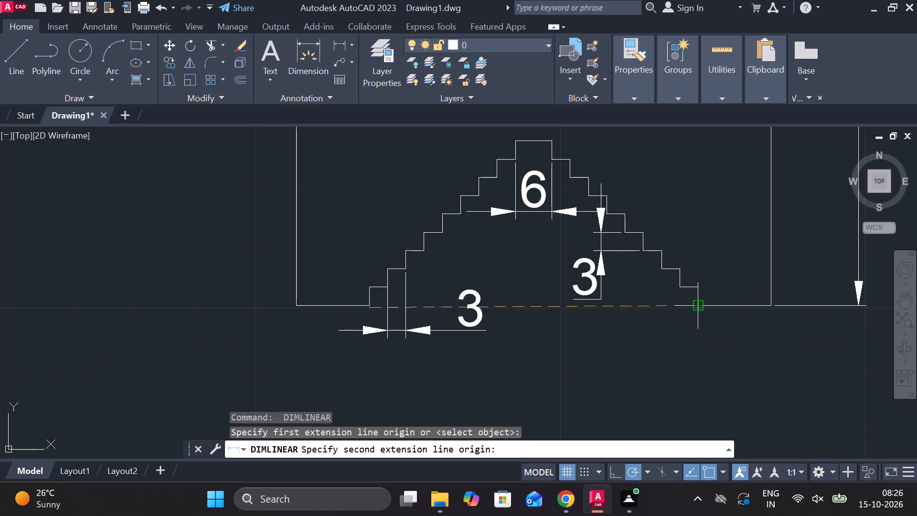
left_click(695, 306)
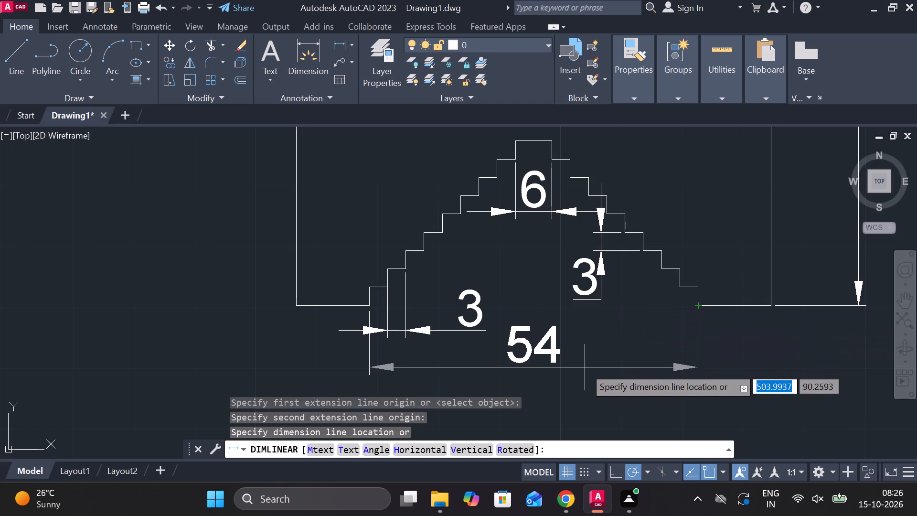
left_click(585, 369)
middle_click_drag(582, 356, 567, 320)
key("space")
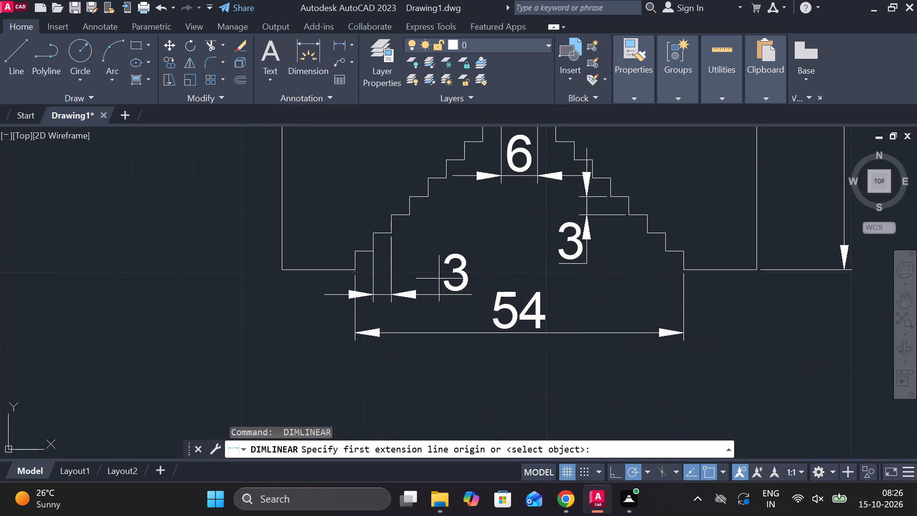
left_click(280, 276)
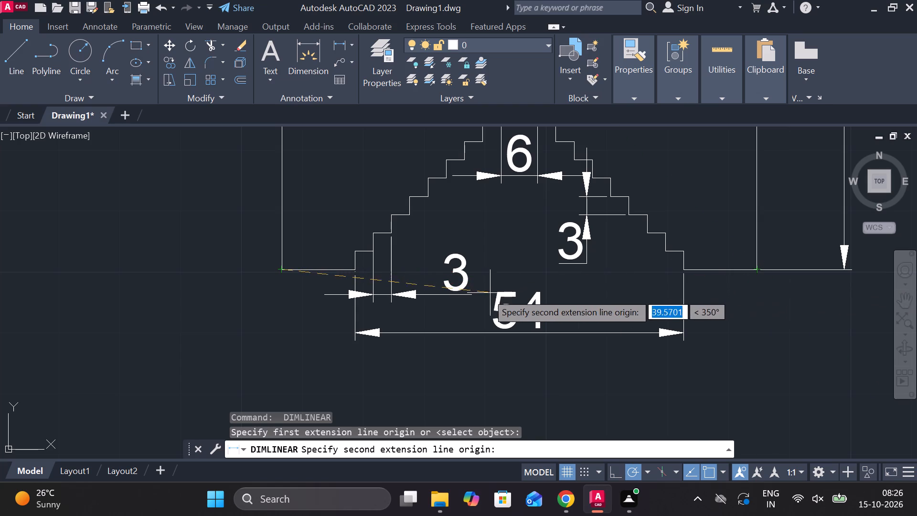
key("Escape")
Dimension the height of the horizontal dashed line above the outline's bottom-left corner, placing the dimension outside the left edge.
middle_click_drag(474, 298, 566, 381)
key("space")
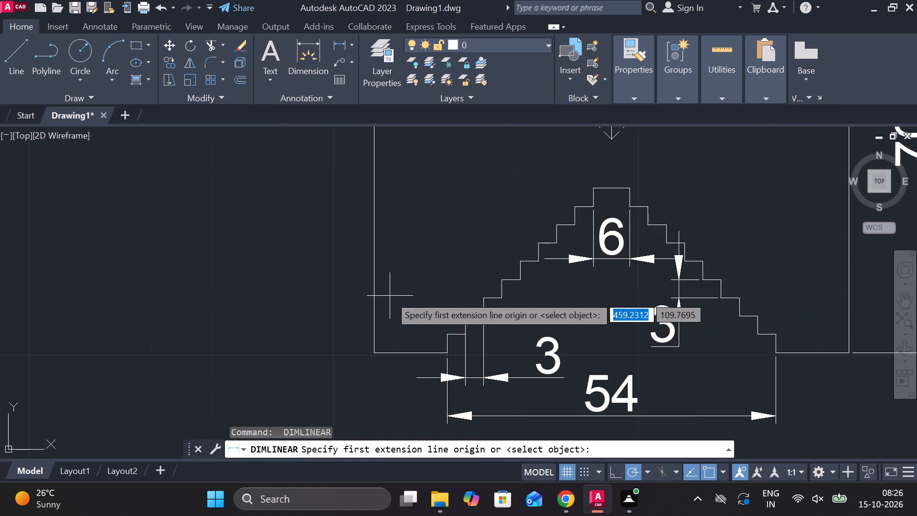
scroll(390, 296, "down", 1)
middle_click_drag(355, 200, 371, 259)
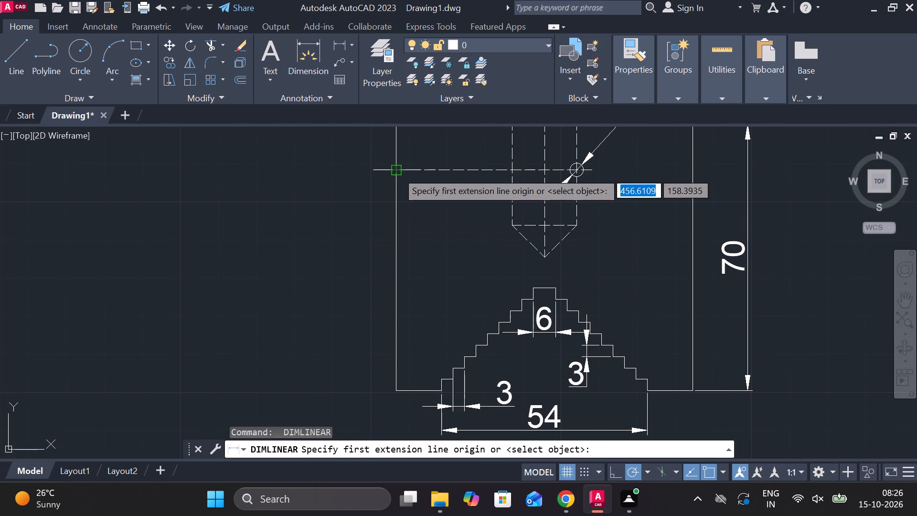
left_click(397, 172)
left_click(392, 392)
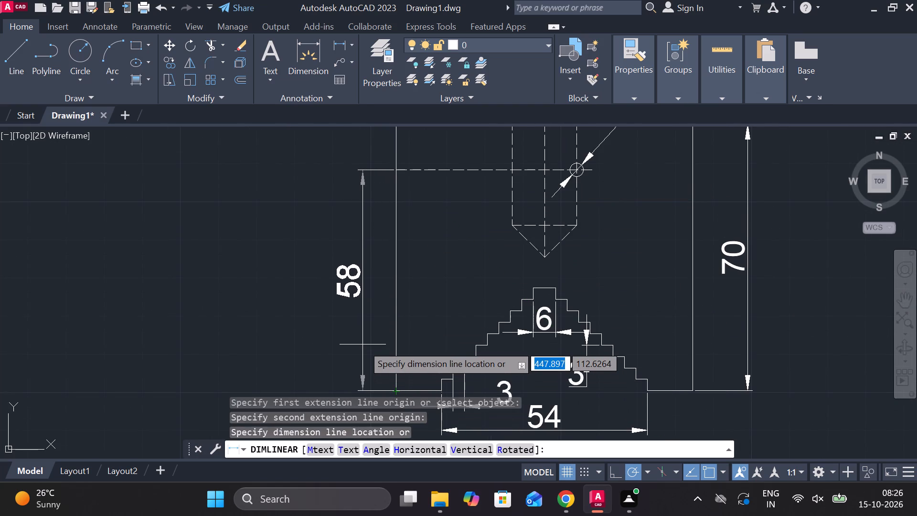
left_click(332, 344)
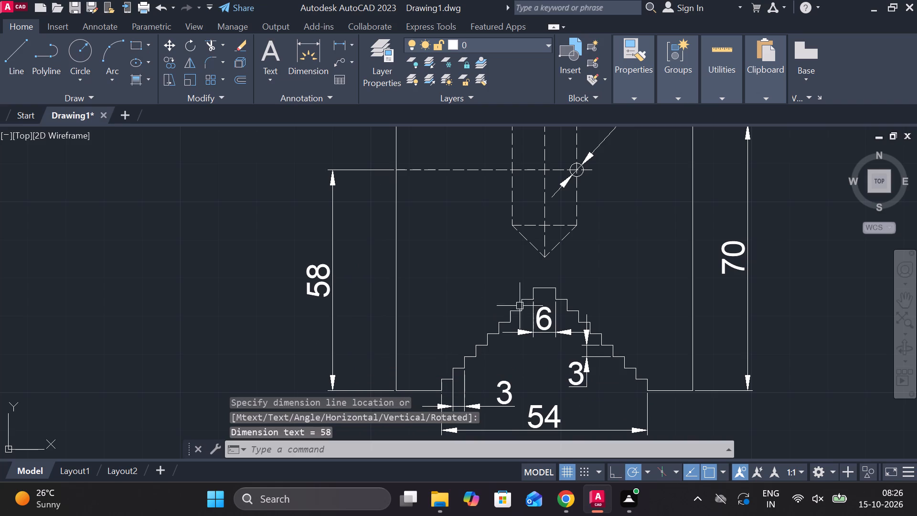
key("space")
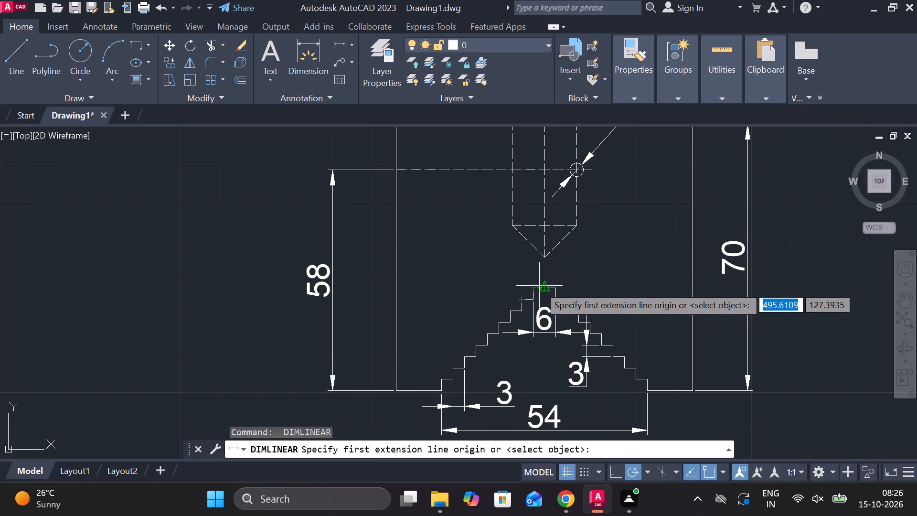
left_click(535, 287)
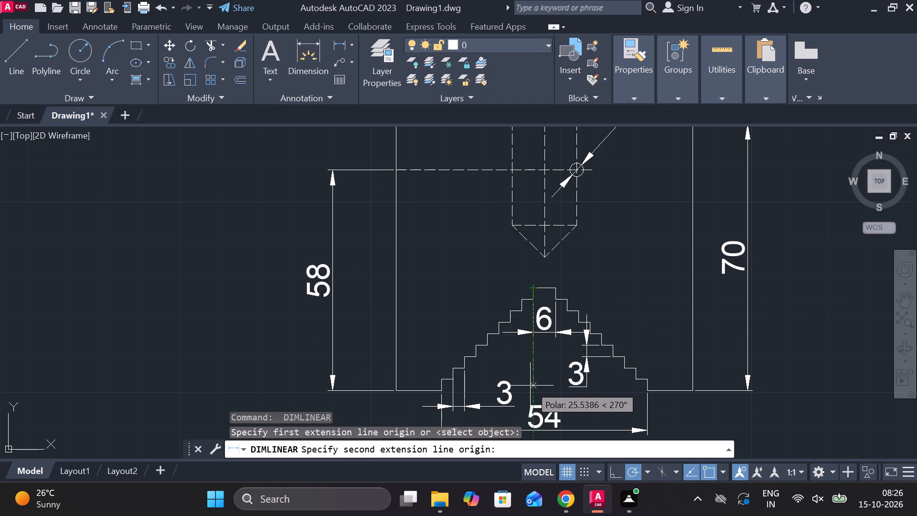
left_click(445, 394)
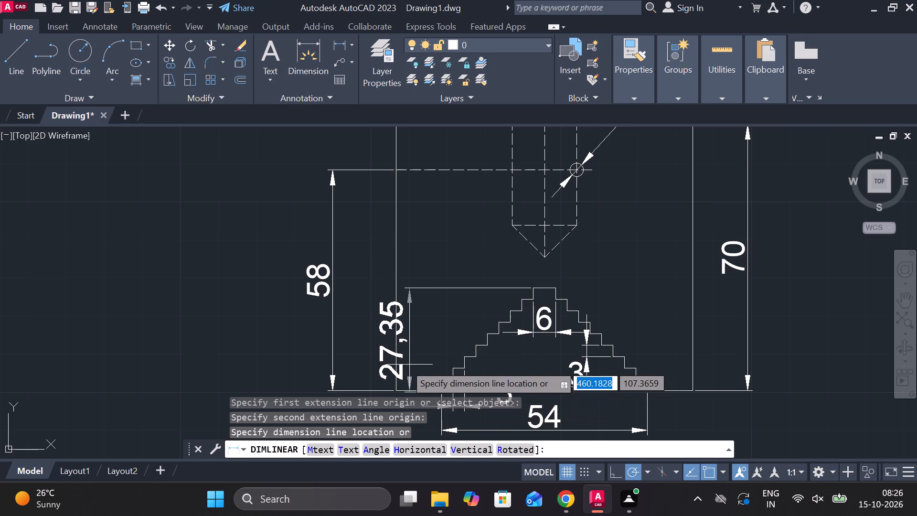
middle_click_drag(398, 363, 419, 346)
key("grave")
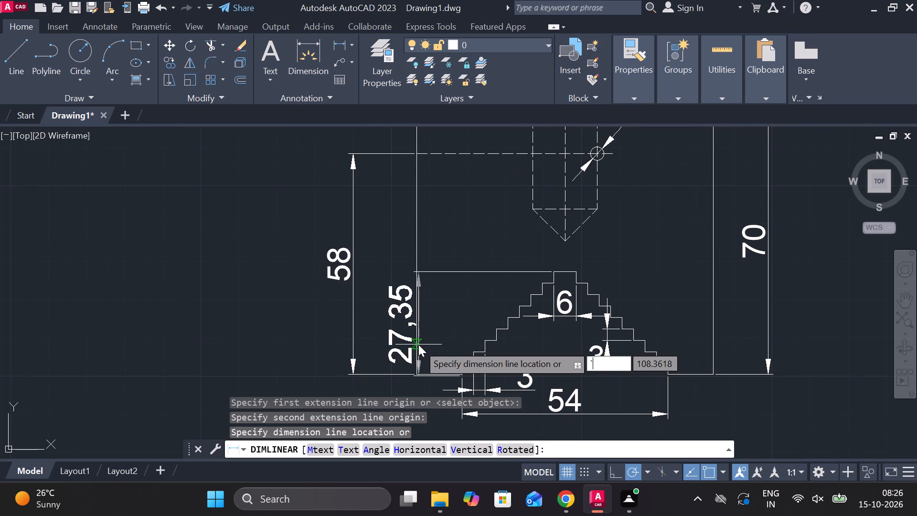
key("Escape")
Dimension the stepped cutout's full height from its top edge to the base, placing it between the outline and the 58 dimension.
key("space")
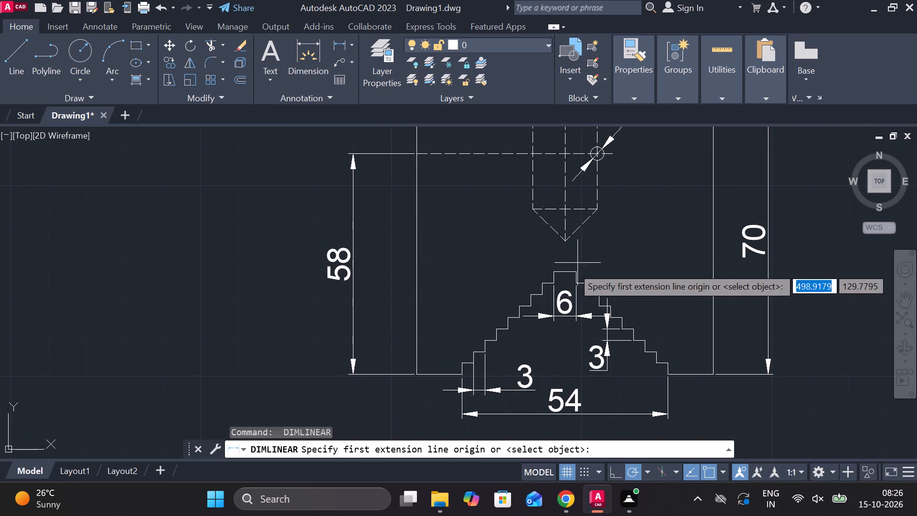
left_click(560, 275)
scroll(413, 376, "up", 3)
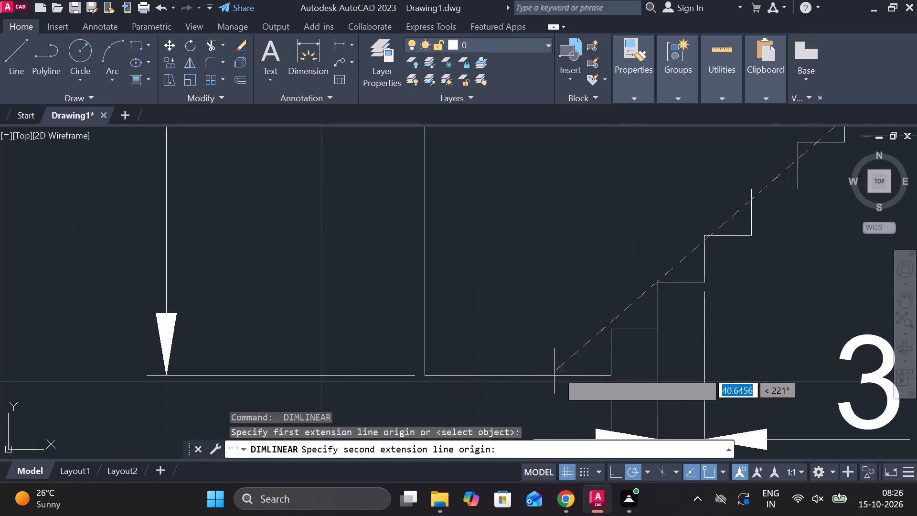
left_click(610, 376)
scroll(452, 326, "down", 2)
left_click(407, 325)
scroll(407, 325, "down", 1)
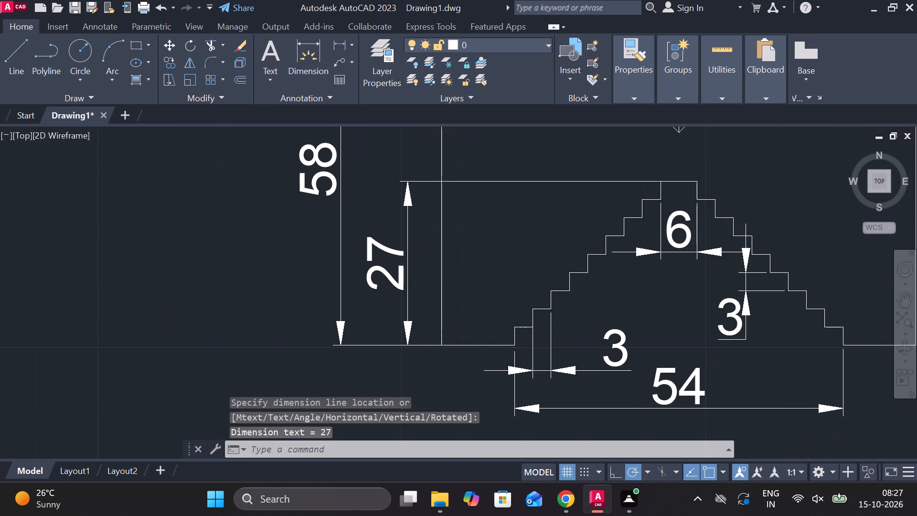
scroll(407, 325, "down", 1)
middle_click_drag(623, 369, 566, 326)
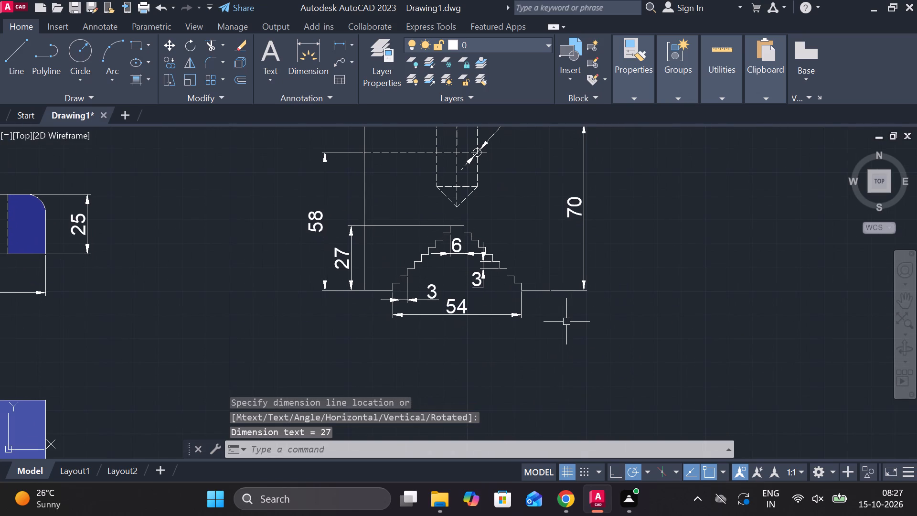
scroll(566, 322, "down", 1)
key("Escape")
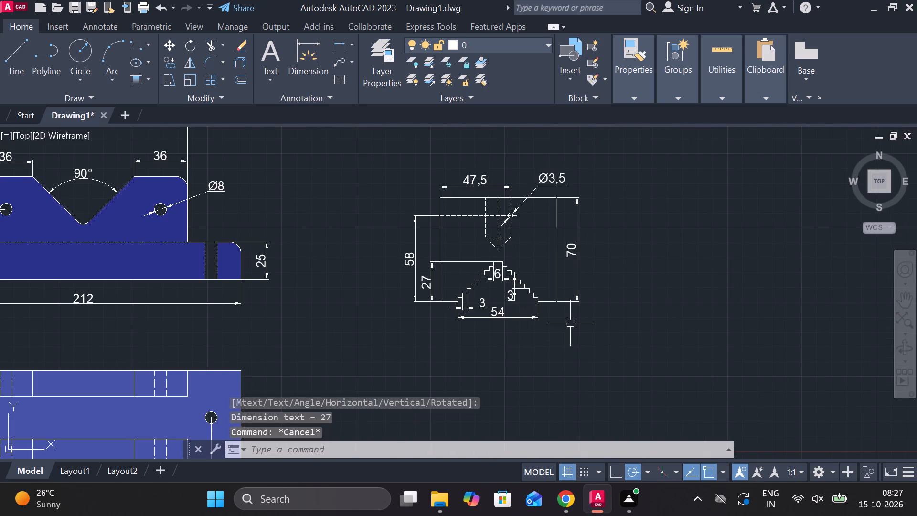
Draw a 78 by 24 rectangle with lines below the stepped part view, aligned with that view's left edge.
scroll(569, 361, "down", 1)
middle_click_drag(565, 360, 533, 331)
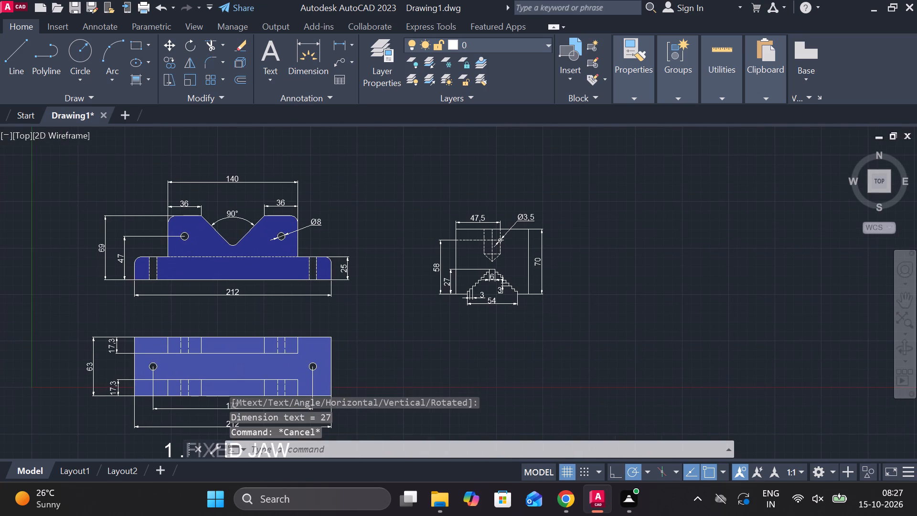
scroll(513, 312, "up", 1)
key("l")
key("Return")
scroll(436, 319, "up", 1)
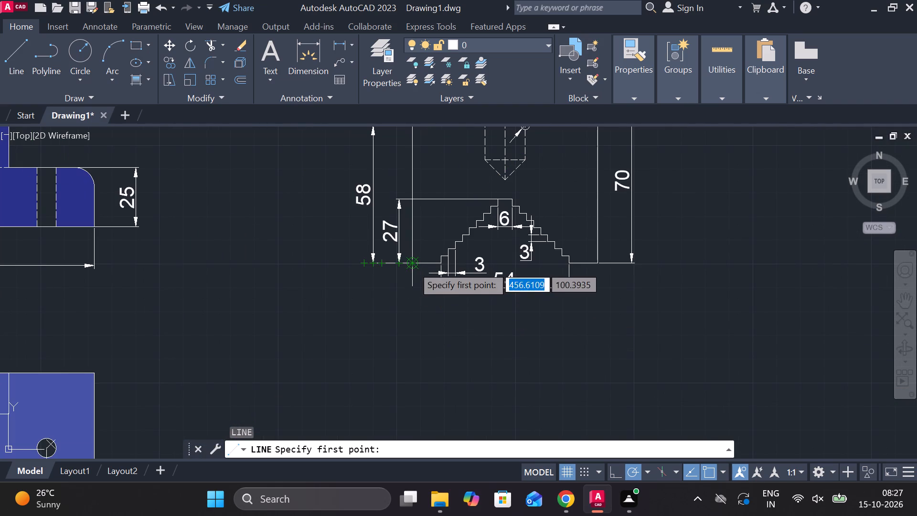
scroll(419, 334, "up", 3)
scroll(409, 335, "down", 2)
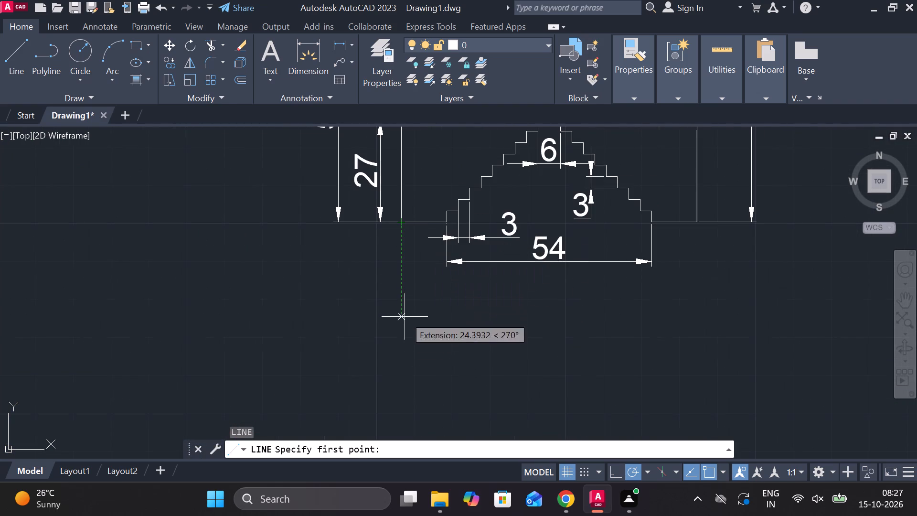
left_click(405, 329)
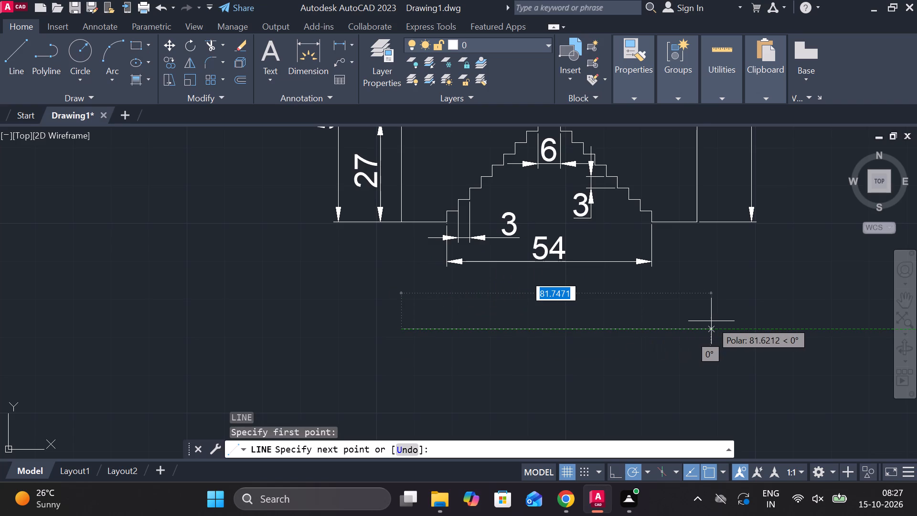
key("7")
key("8")
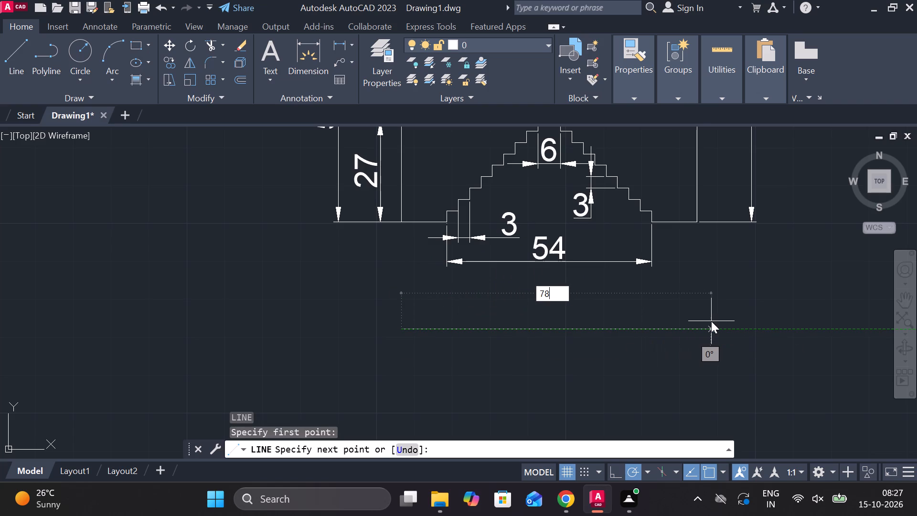
key("Return")
middle_click_drag(712, 378, 682, 323)
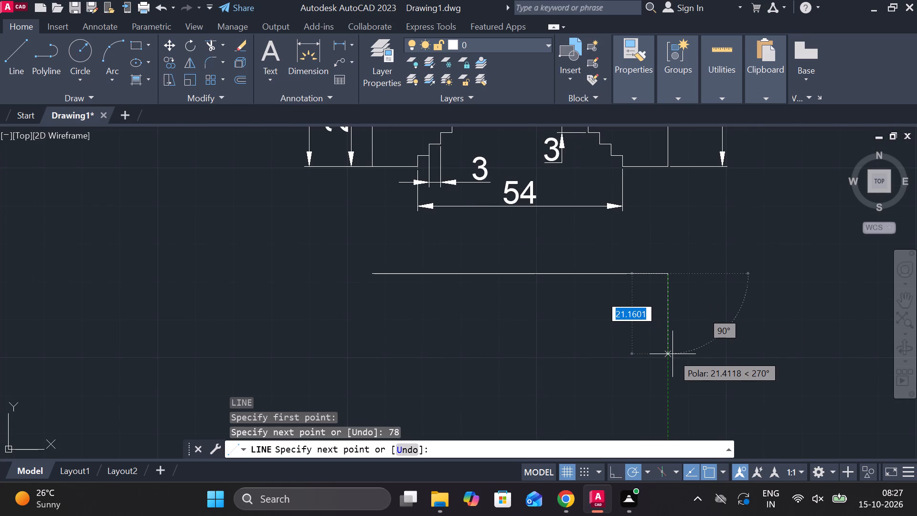
type("24")
key("space")
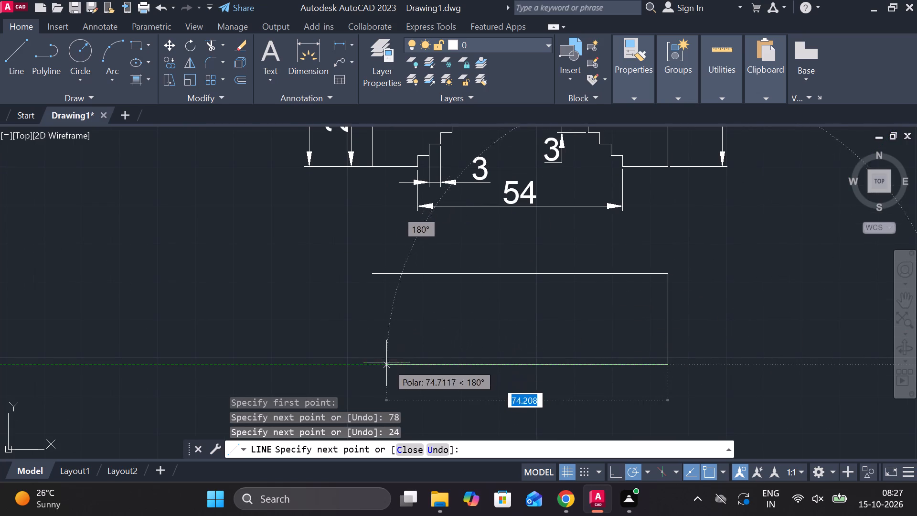
type("78")
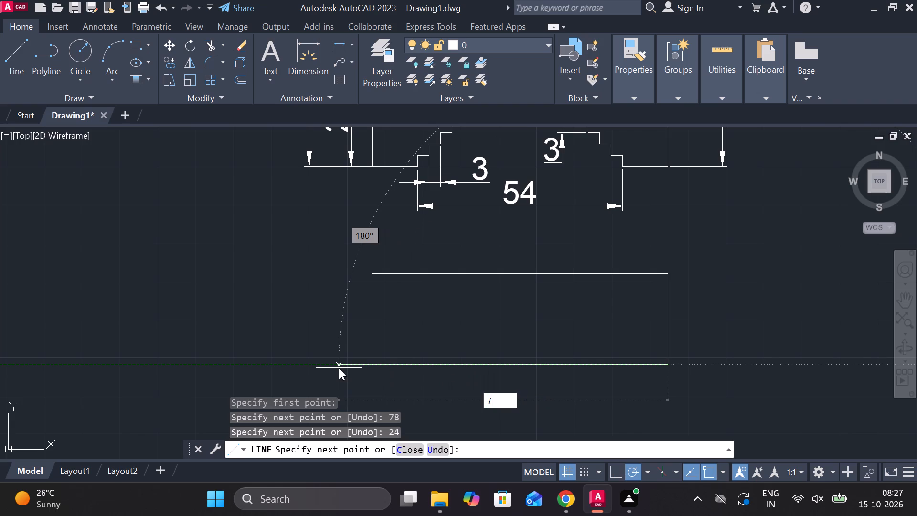
key("Return")
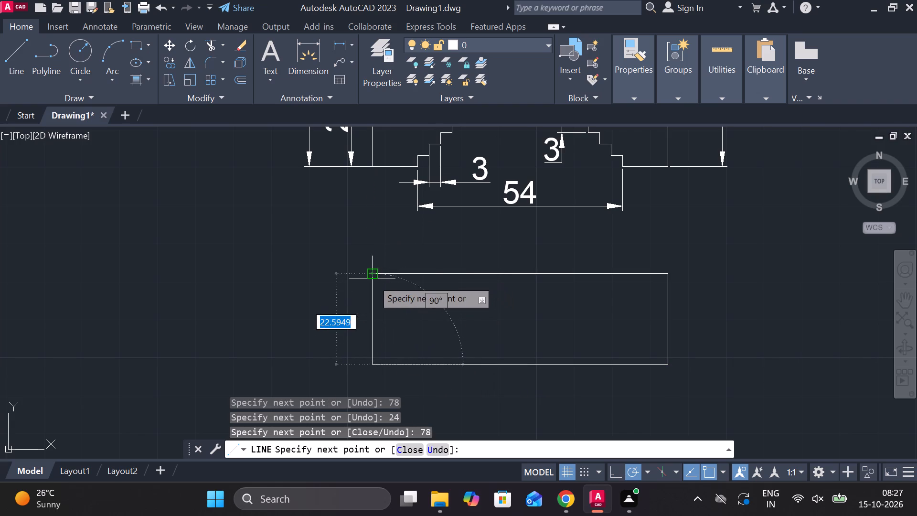
left_click(372, 279)
key("Escape")
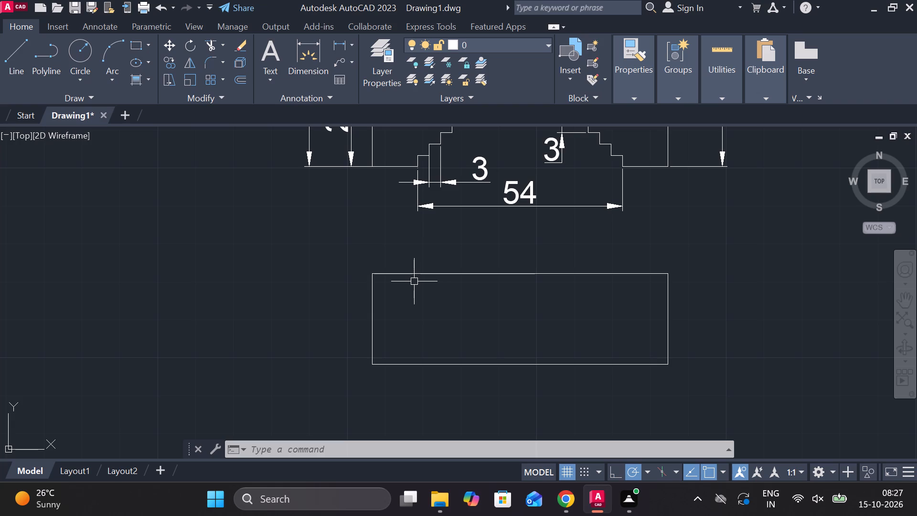
Draw a horizontal centre line across the new rectangle, joining the midpoints of its left and right edges.
key("l")
key("Return")
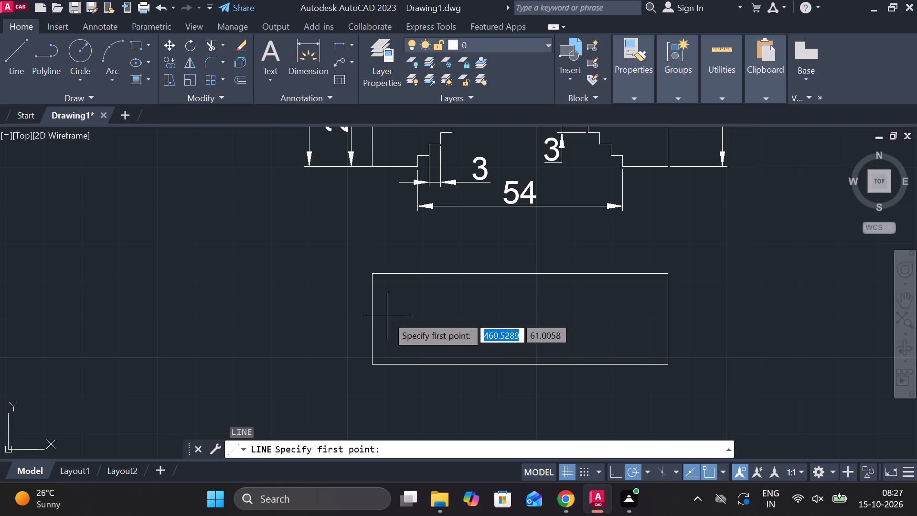
left_click(369, 317)
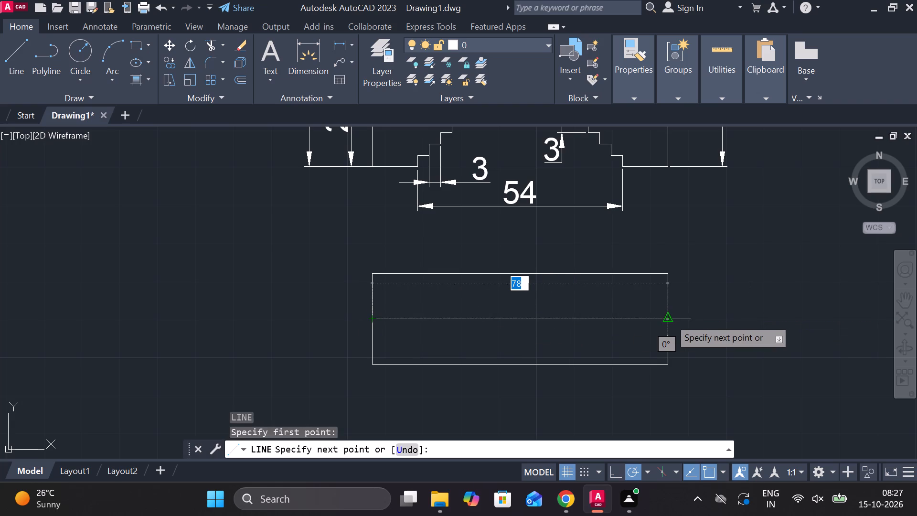
left_click(669, 318)
key("Escape")
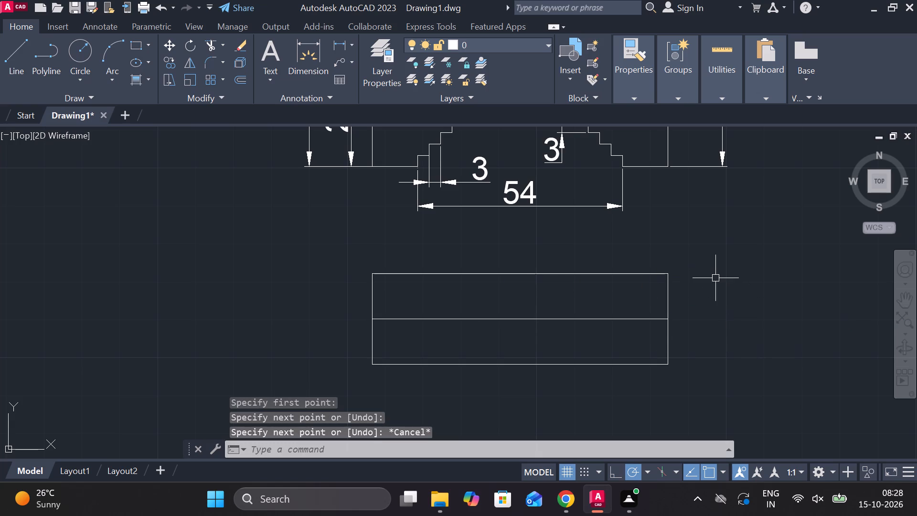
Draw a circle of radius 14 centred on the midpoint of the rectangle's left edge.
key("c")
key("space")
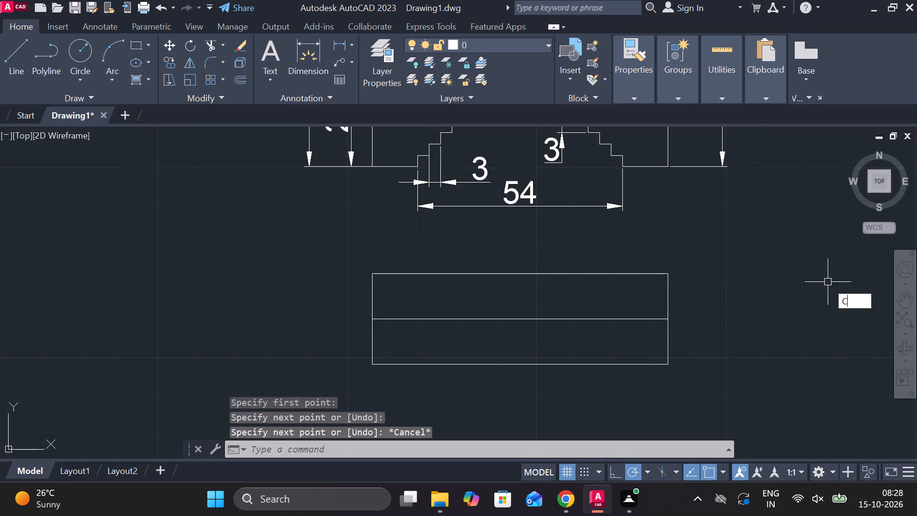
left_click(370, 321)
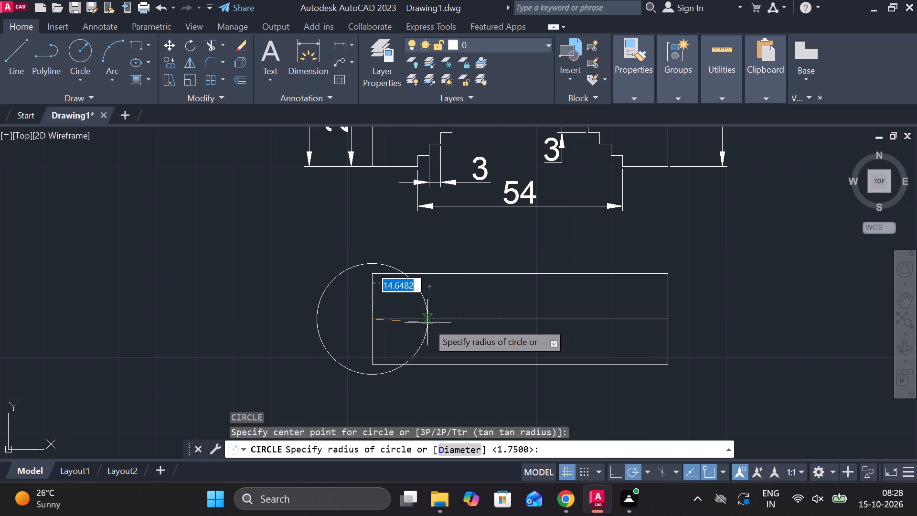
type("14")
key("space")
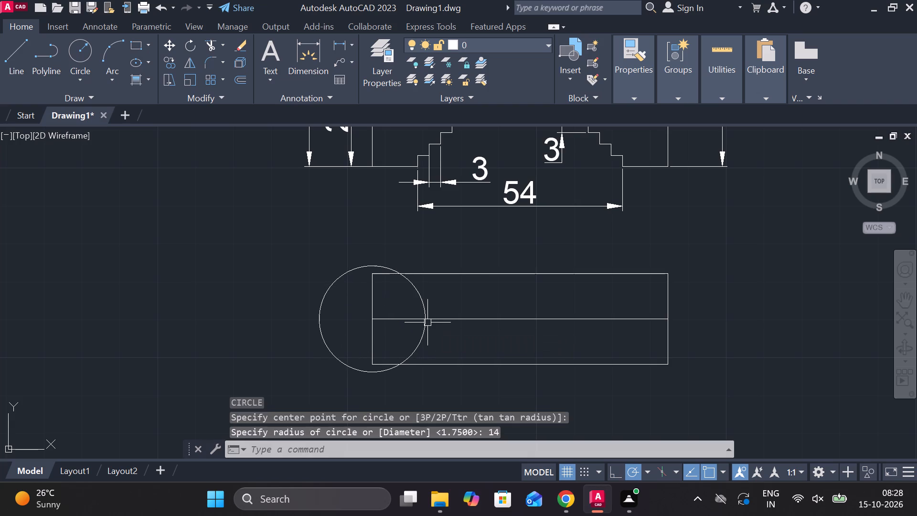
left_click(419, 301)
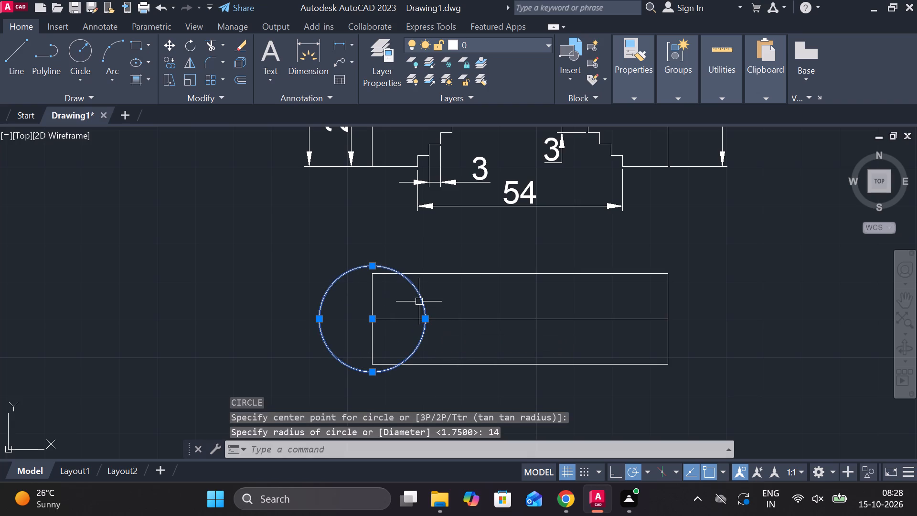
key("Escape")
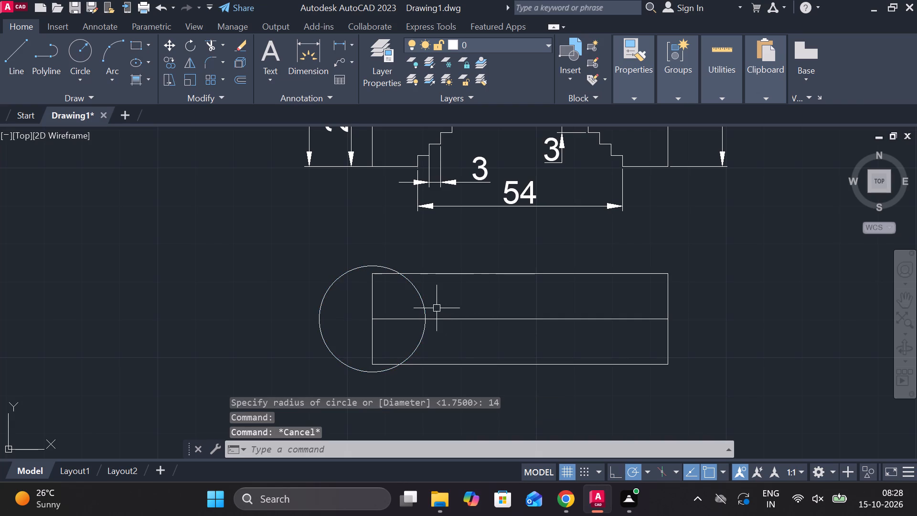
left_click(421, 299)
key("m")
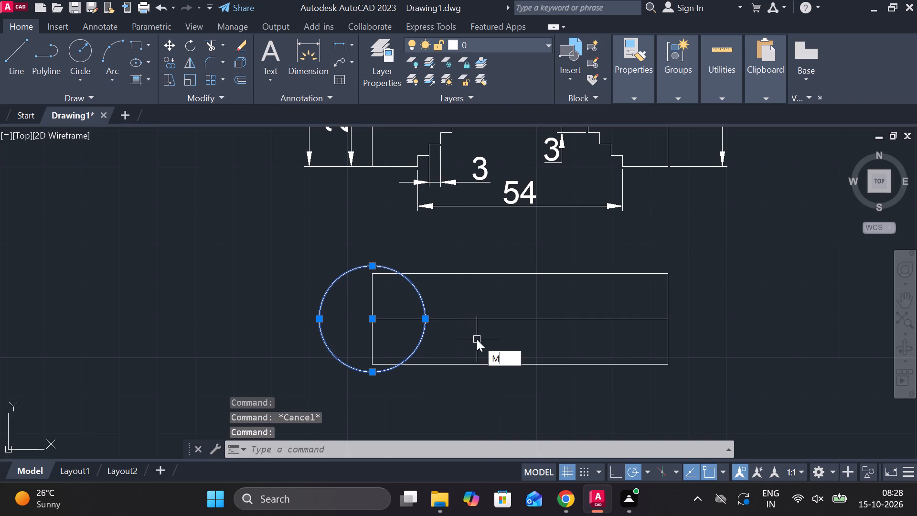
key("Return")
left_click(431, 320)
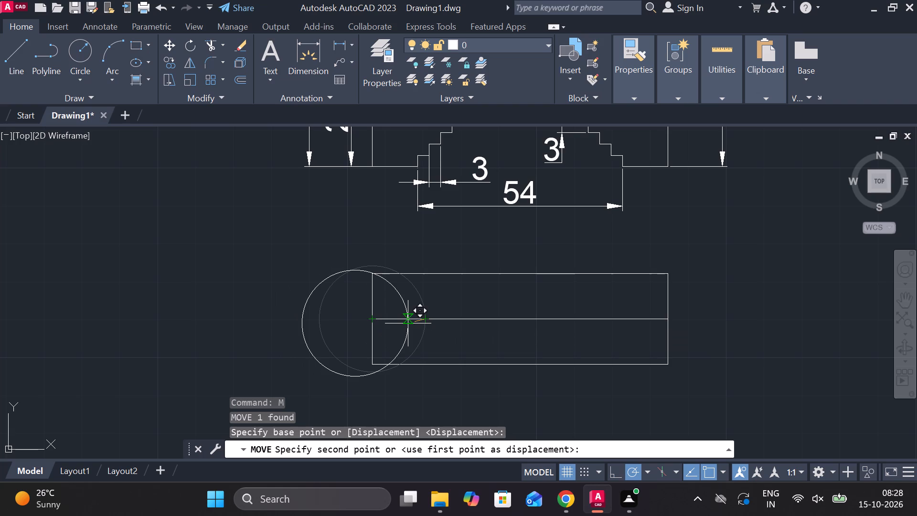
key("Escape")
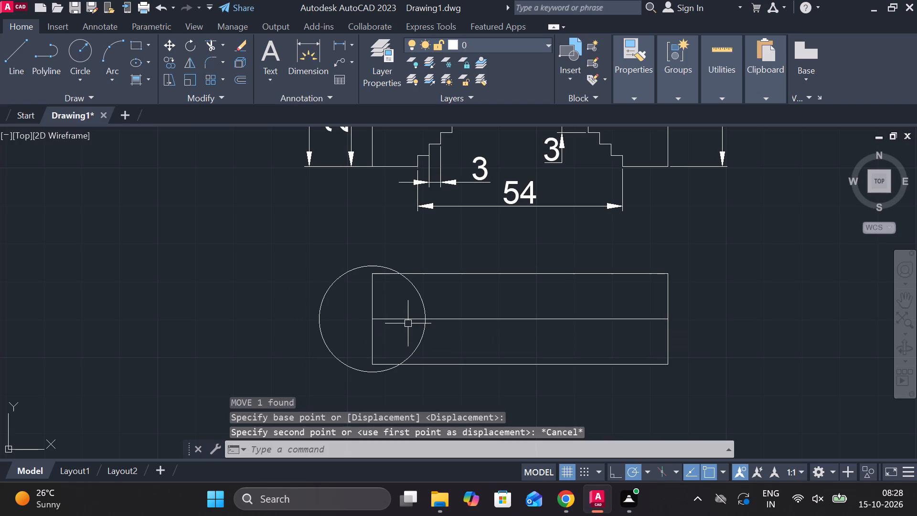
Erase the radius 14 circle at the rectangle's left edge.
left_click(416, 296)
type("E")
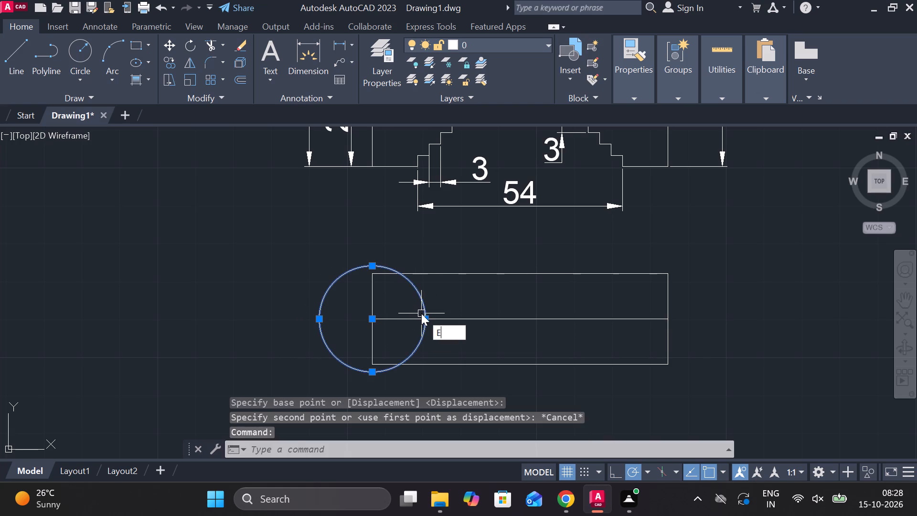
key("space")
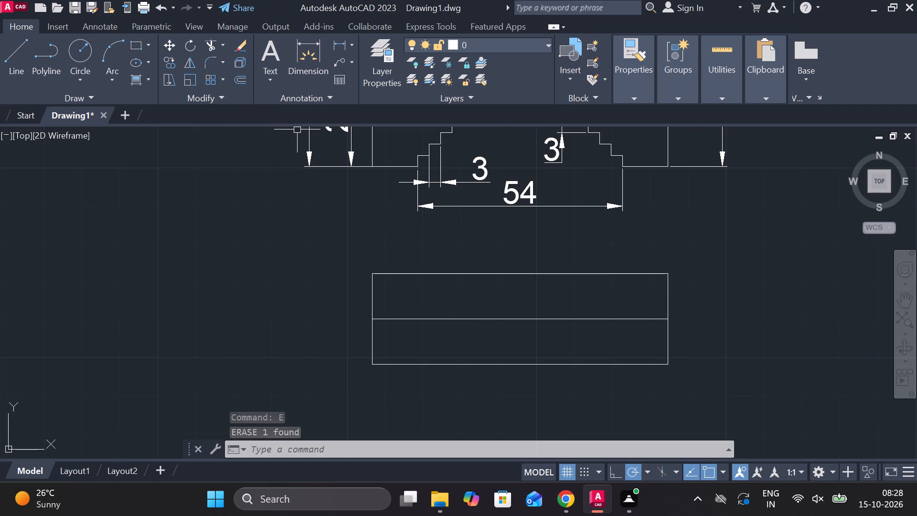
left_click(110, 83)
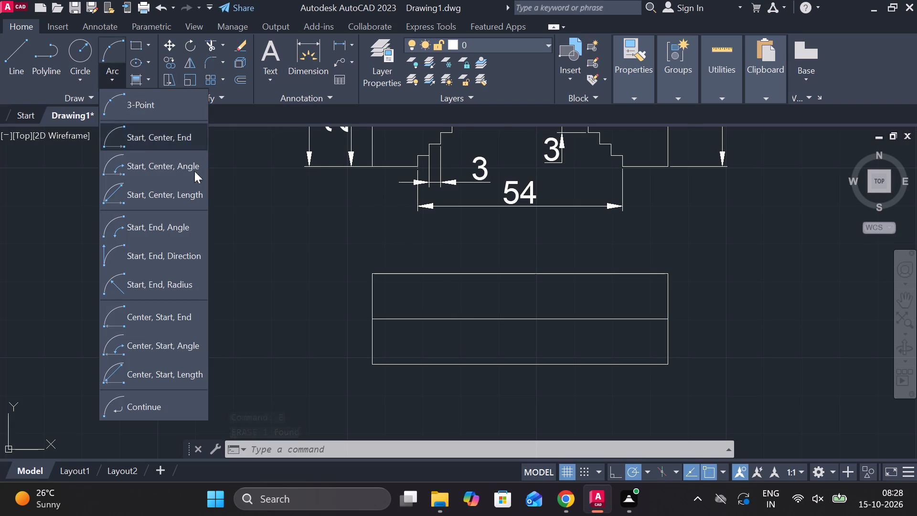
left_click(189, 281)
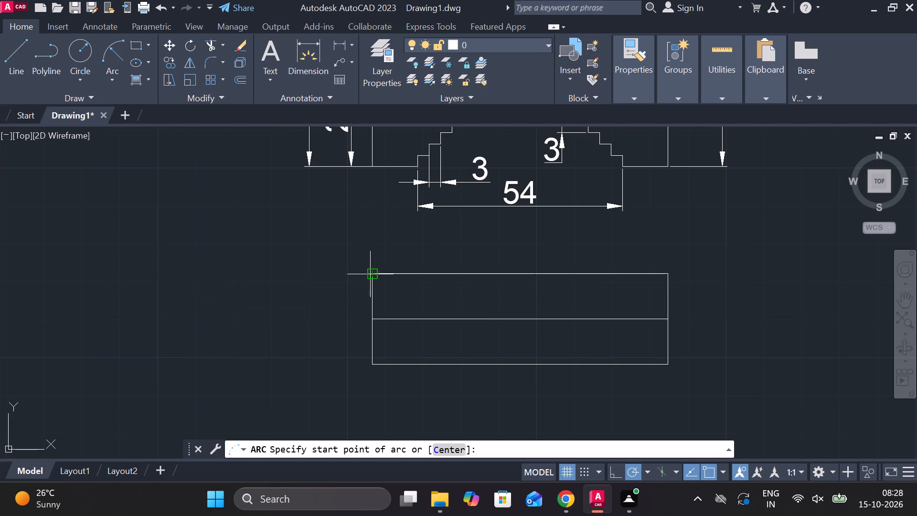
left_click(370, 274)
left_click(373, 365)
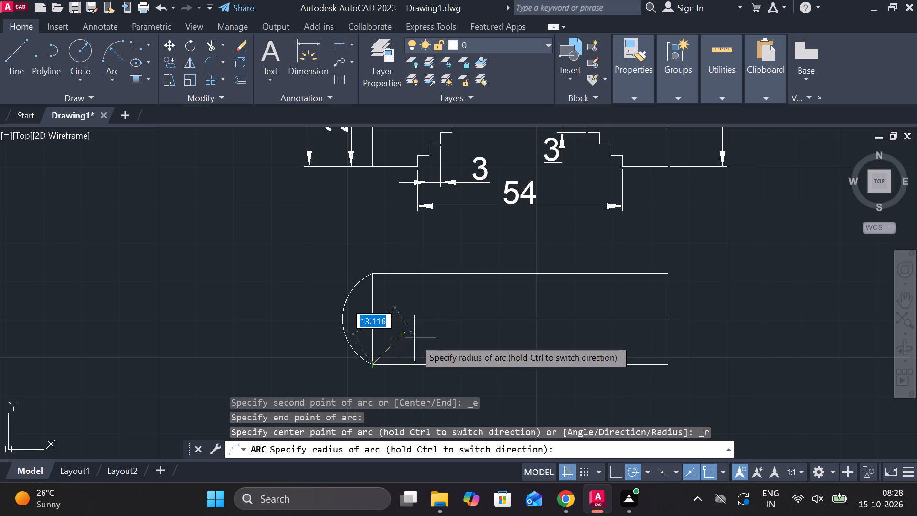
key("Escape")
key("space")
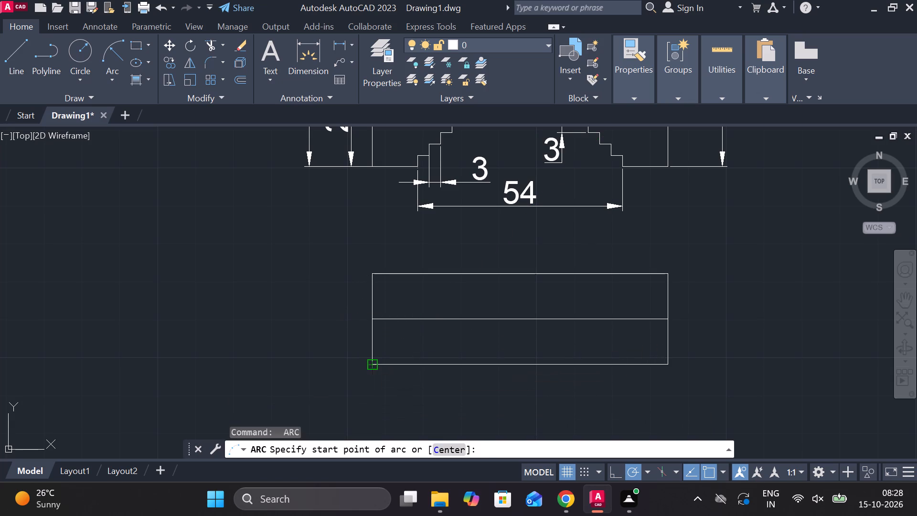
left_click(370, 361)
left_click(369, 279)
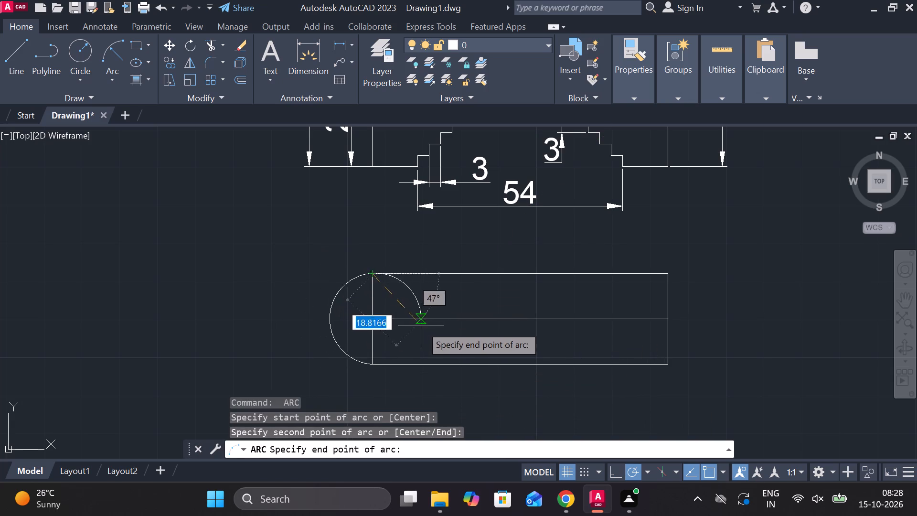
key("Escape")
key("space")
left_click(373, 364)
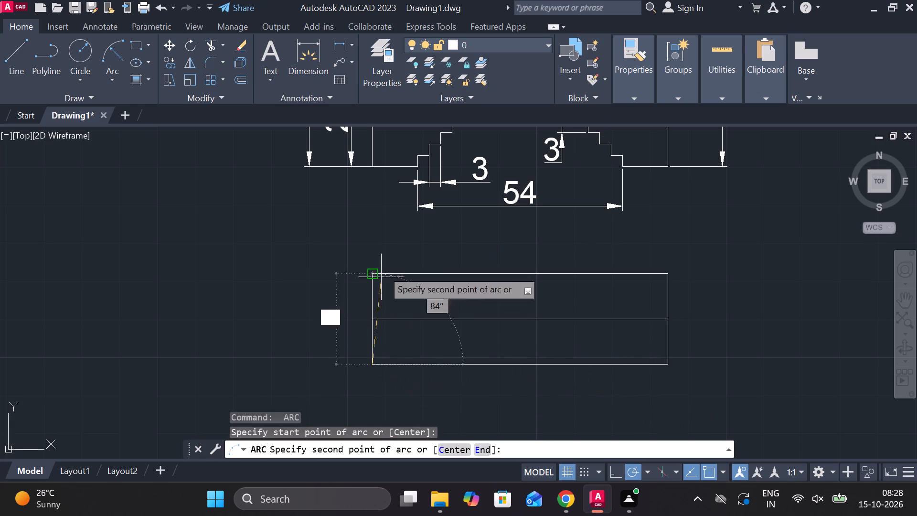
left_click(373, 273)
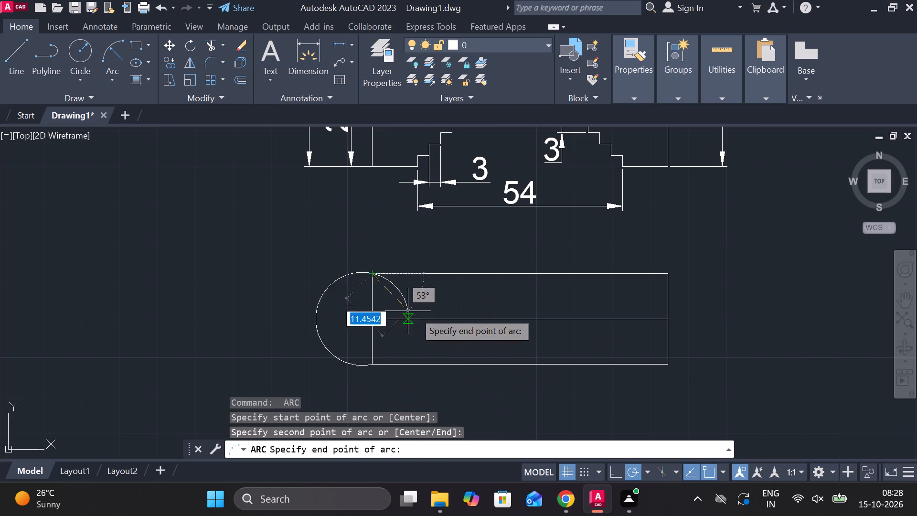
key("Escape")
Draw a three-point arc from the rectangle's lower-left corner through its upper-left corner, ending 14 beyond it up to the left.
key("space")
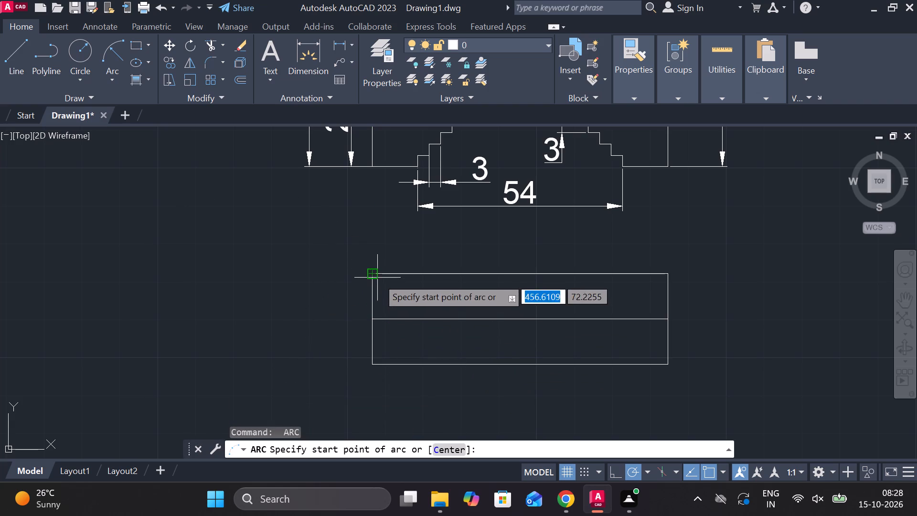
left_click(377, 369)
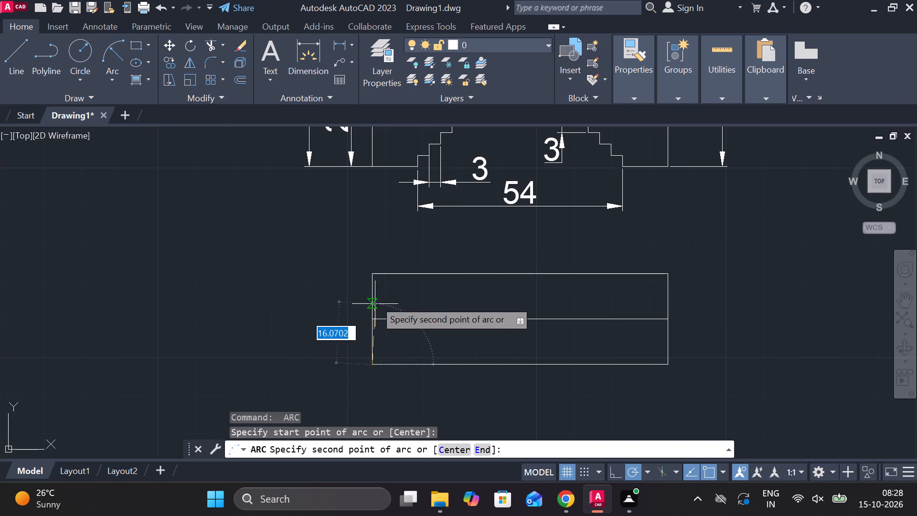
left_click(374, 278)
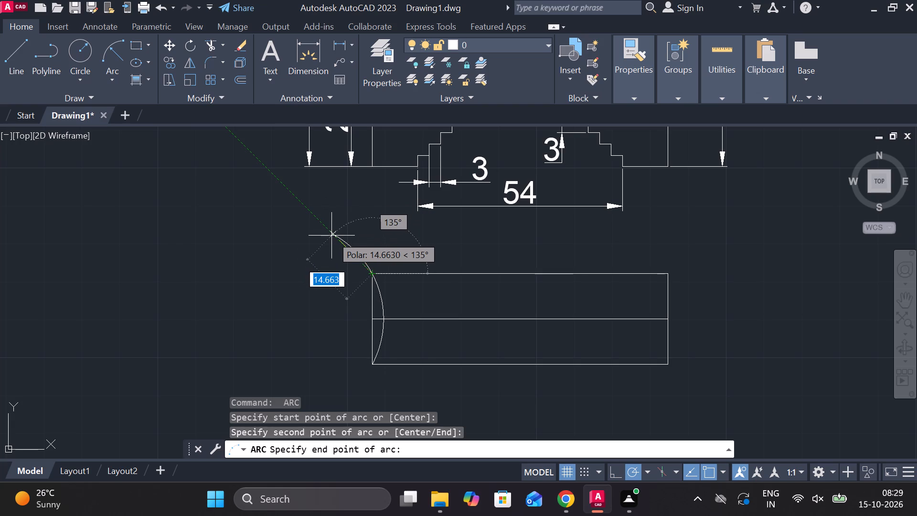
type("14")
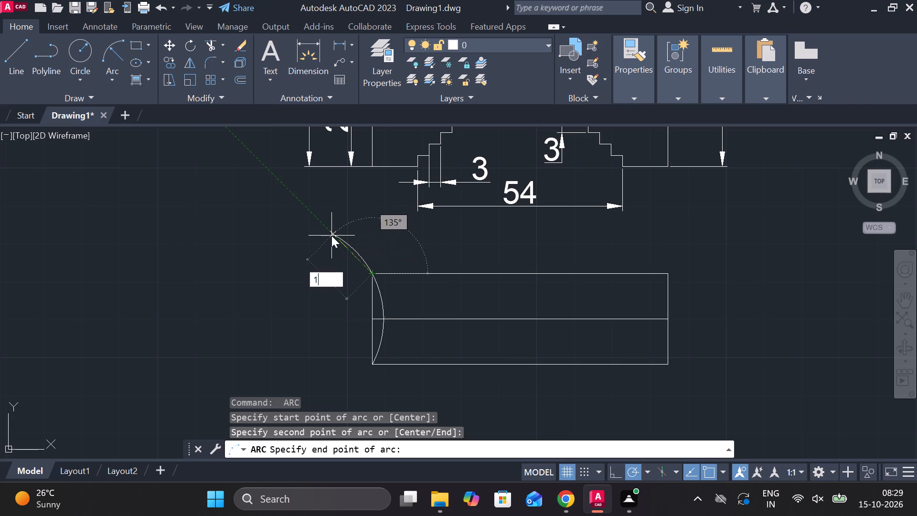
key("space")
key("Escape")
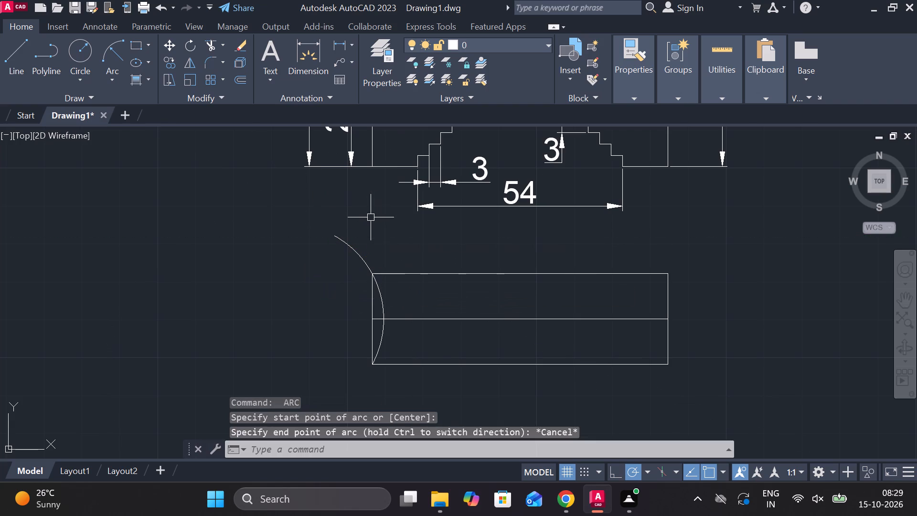
Check the radius of the new arc with a radius dimension, without placing it.
left_click(352, 44)
left_click(364, 182)
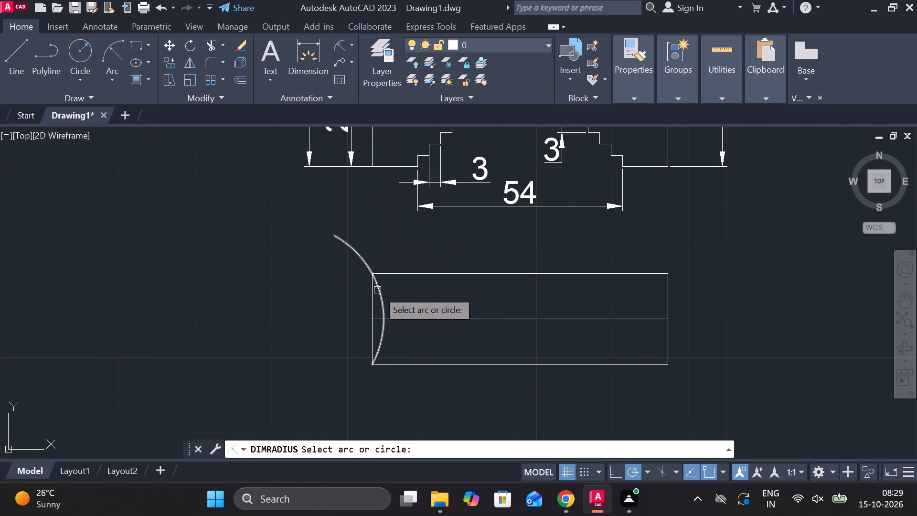
left_click(382, 297)
key("Escape")
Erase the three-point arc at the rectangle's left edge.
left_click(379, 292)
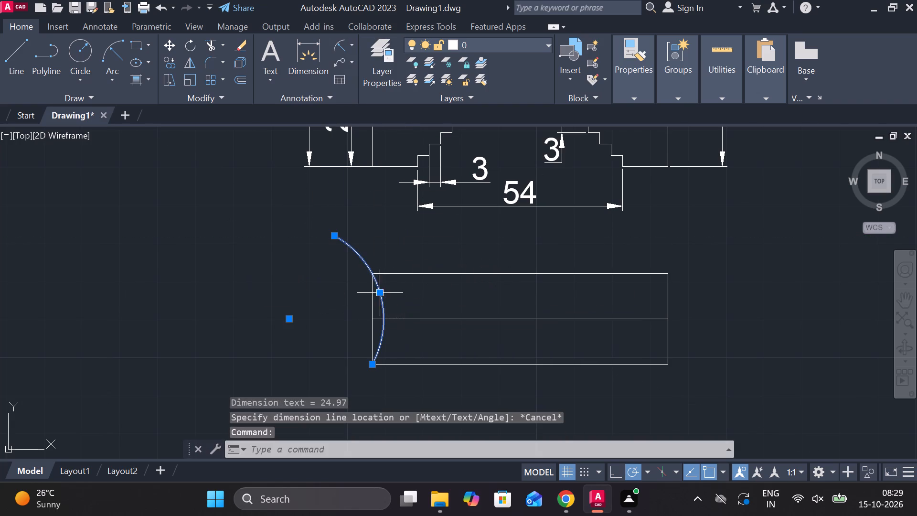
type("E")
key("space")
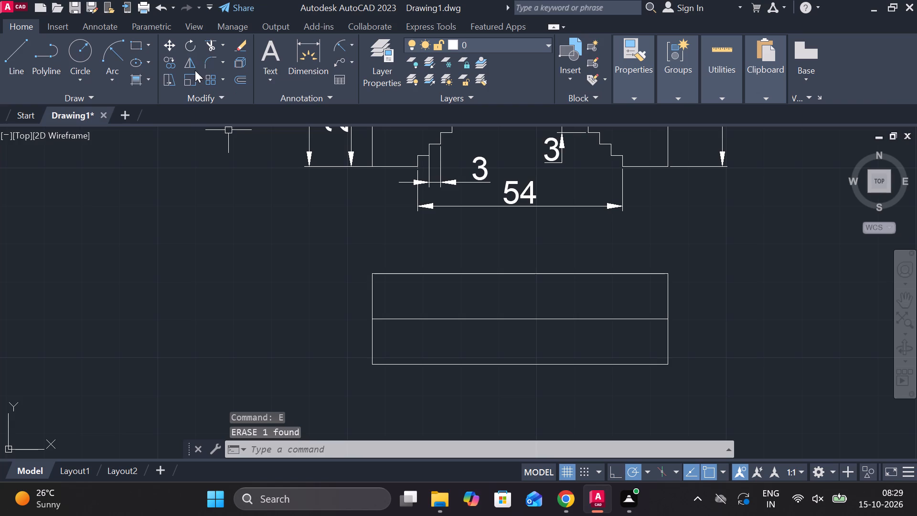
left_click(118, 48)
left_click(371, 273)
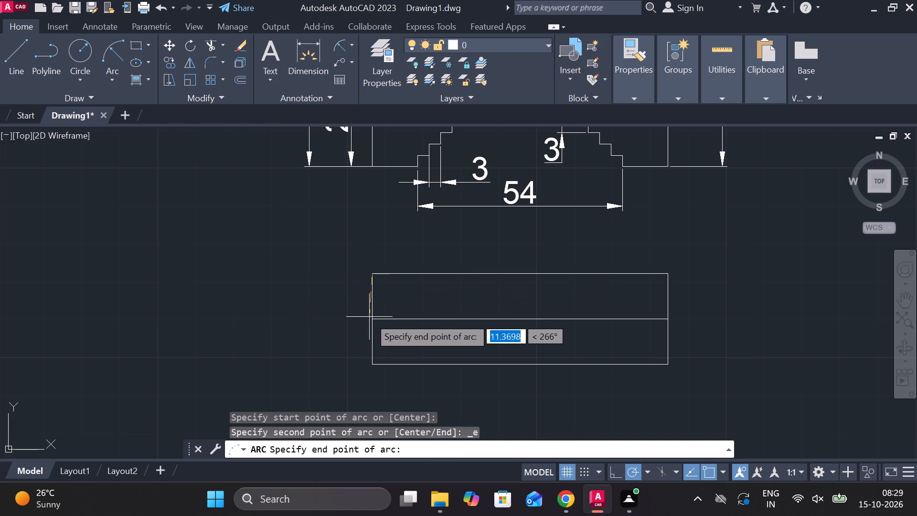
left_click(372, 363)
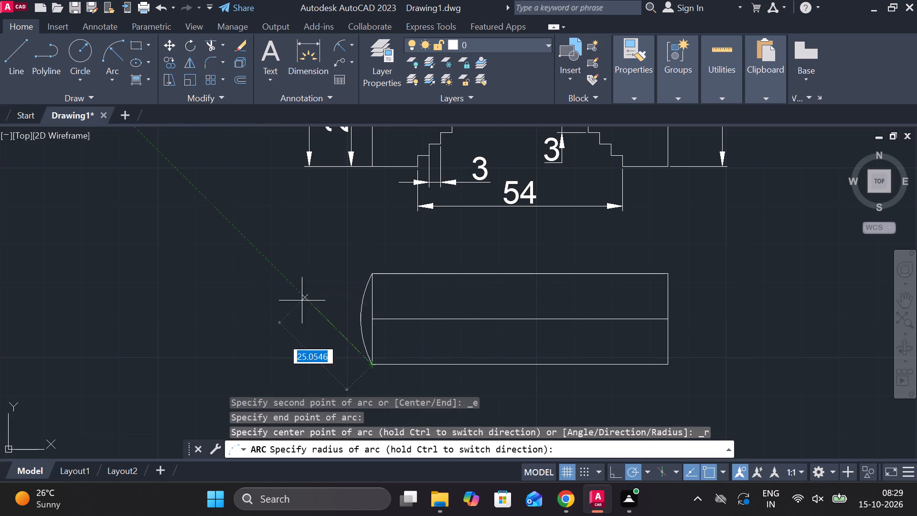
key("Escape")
Draw a three-point helper arc from the rectangle's lower-left corner through its upper-left corner, ending 14 beyond it up to the left.
key("space")
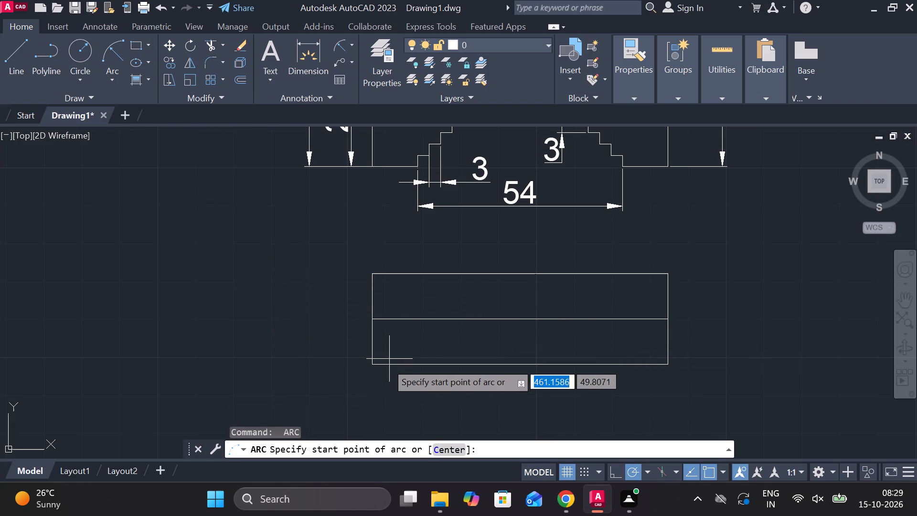
left_click(375, 371)
left_click(370, 271)
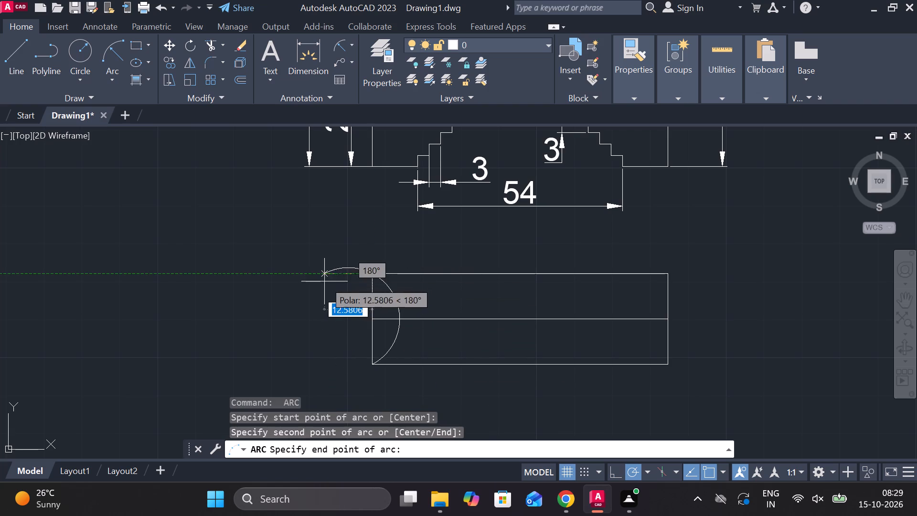
middle_click_drag(382, 239, 419, 262)
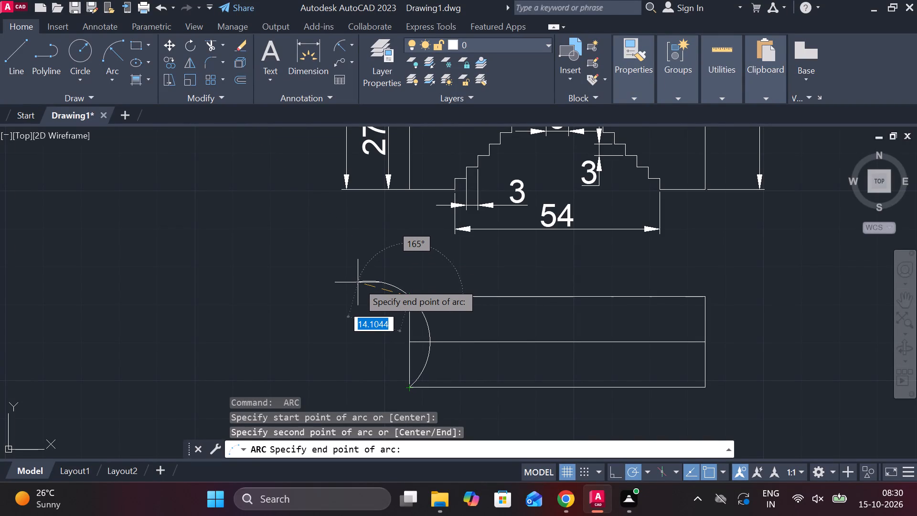
type("14")
key("space")
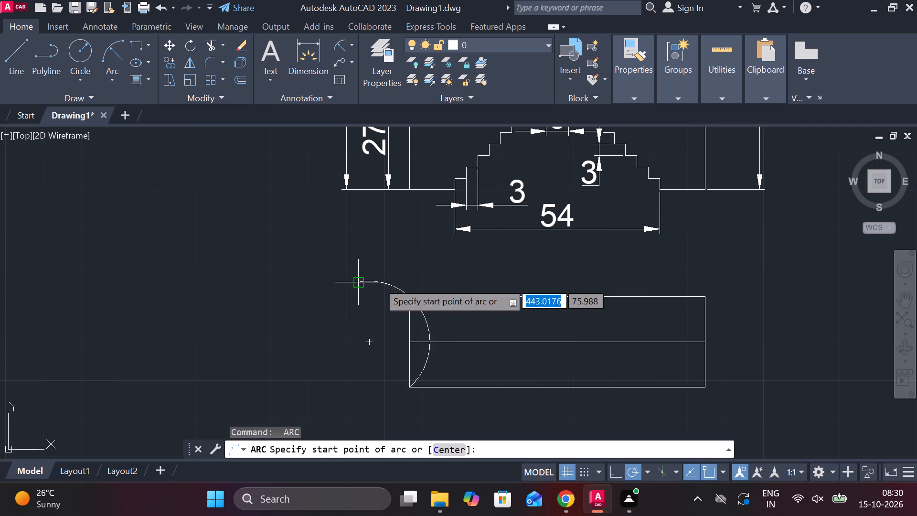
Check the helper arc's radius with a radius dimension, without placing it.
left_click(343, 48)
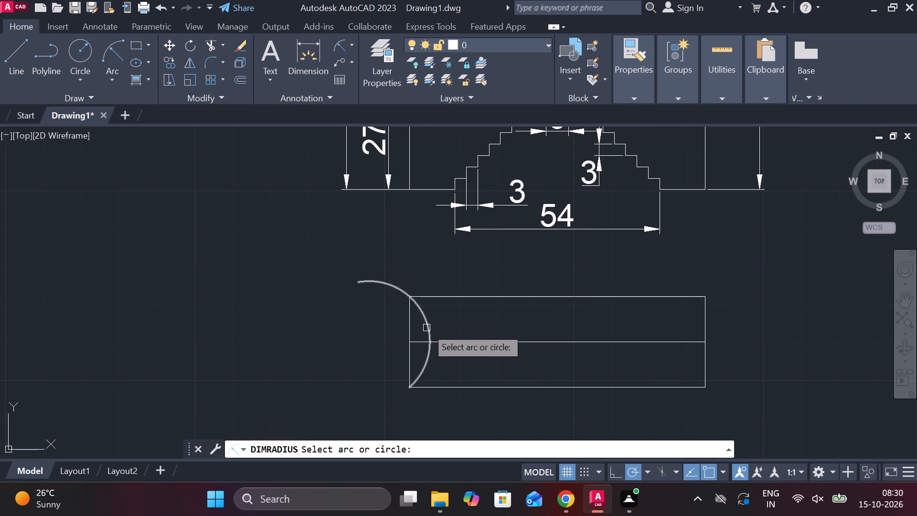
left_click(427, 328)
key("Escape")
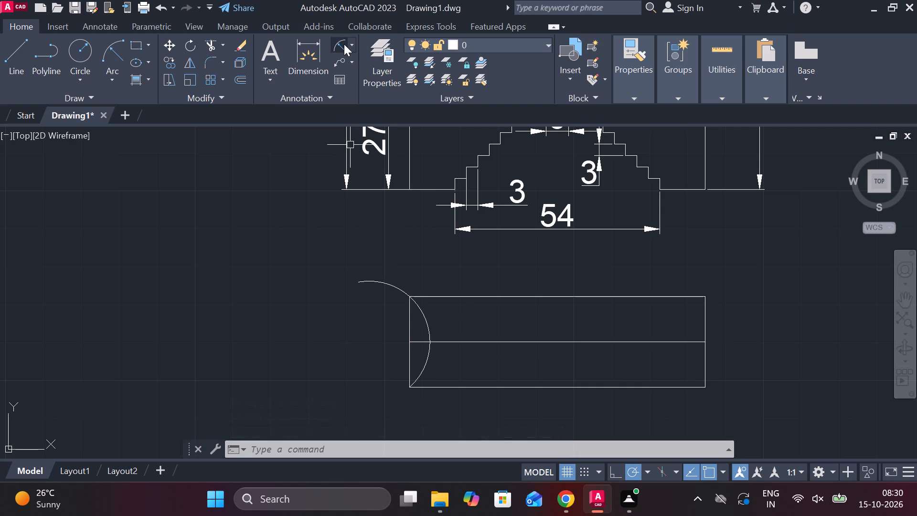
Draw a Start, End, Radius arc of radius 14 from the rectangle's lower-left to upper-left corner, bulging inward, using the helper arc's free end.
left_click(110, 44)
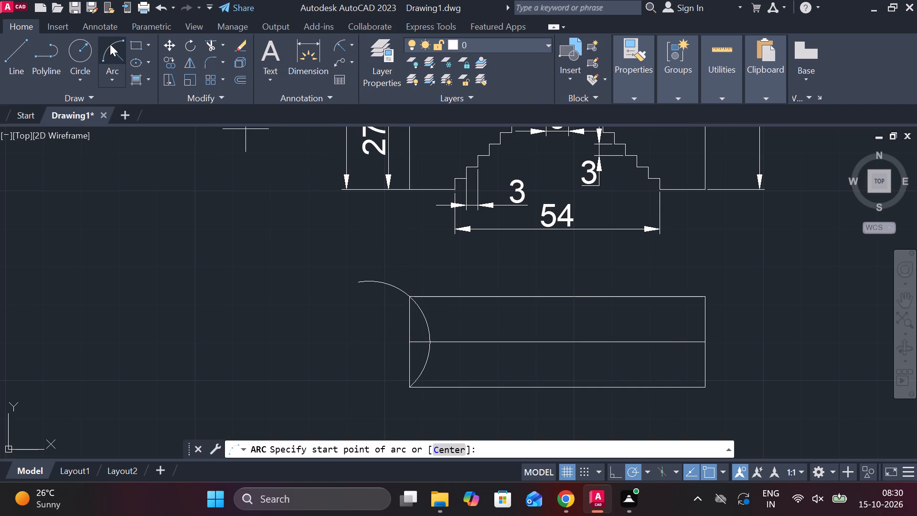
left_click(410, 392)
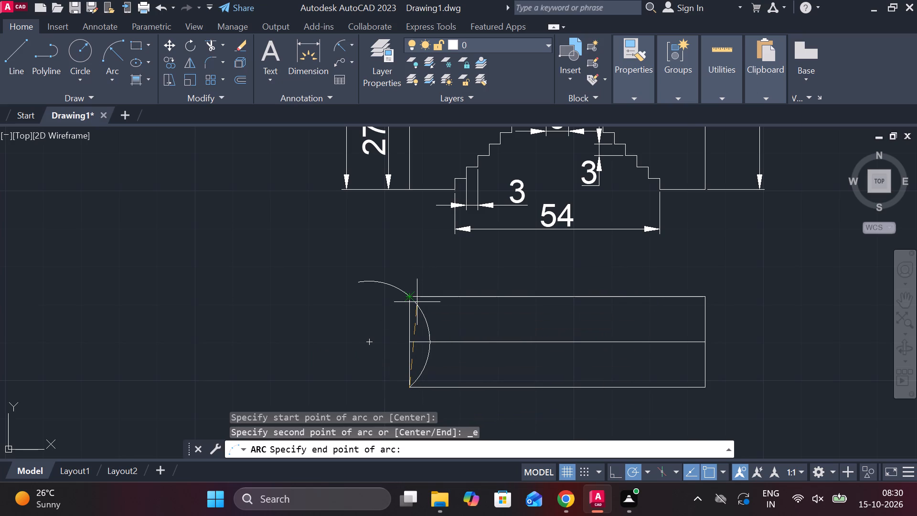
left_click(409, 296)
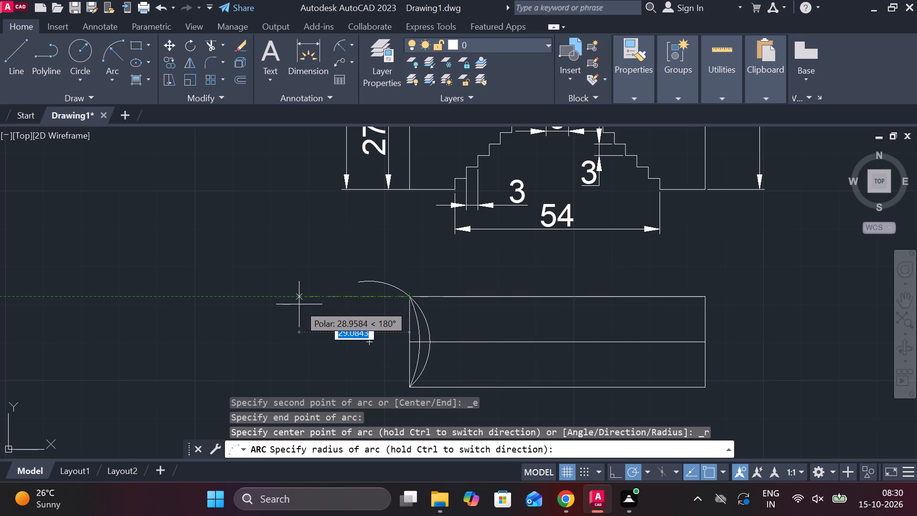
left_click(354, 280)
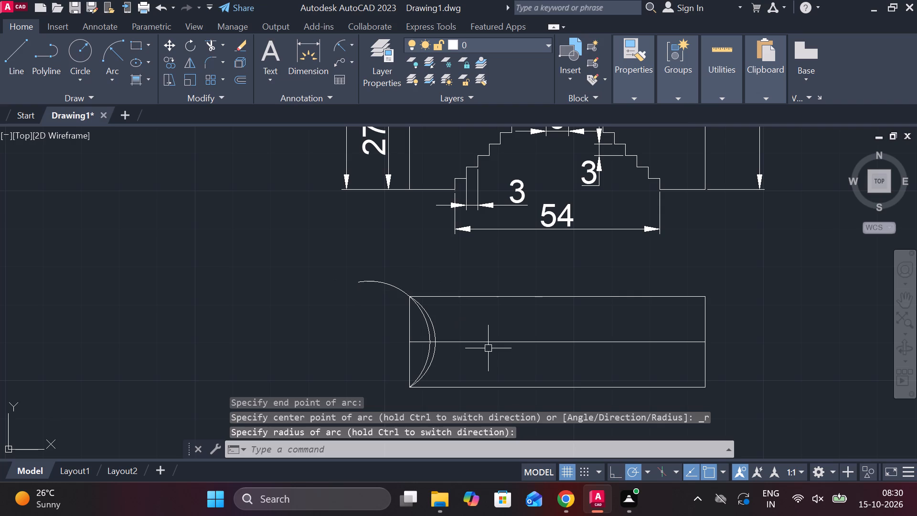
key("Escape")
Erase the helper arc that extends beyond the rectangle's upper-left corner.
left_click(426, 331)
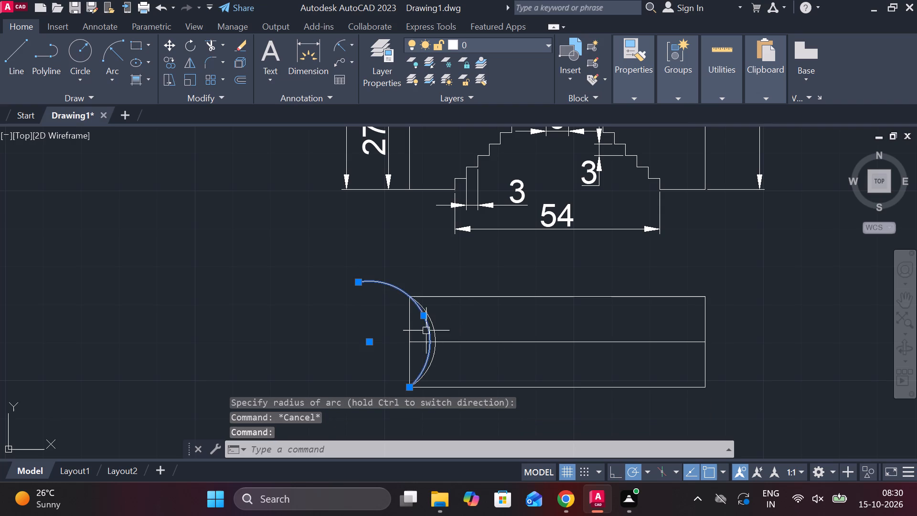
type("E")
key("space")
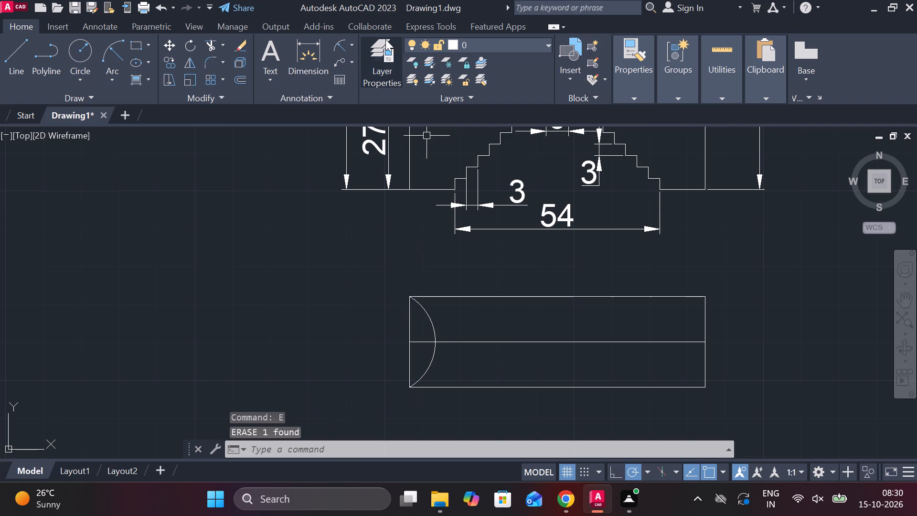
Check the remaining end arc's radius with a radius dimension, without placing it.
left_click(333, 45)
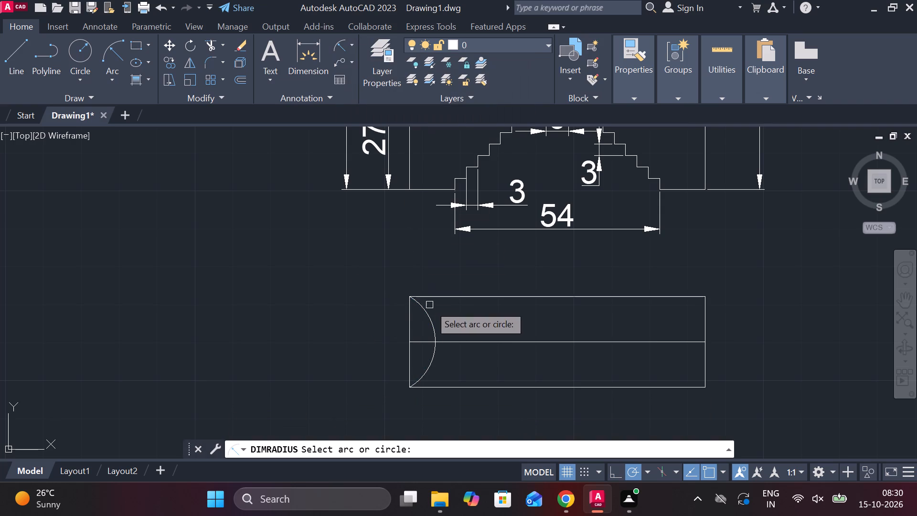
left_click(433, 321)
key("Escape")
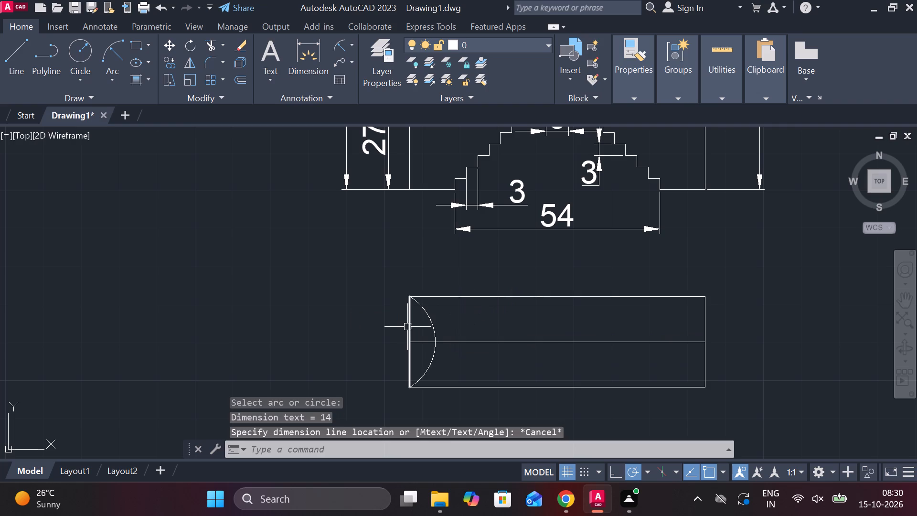
Erase the rectangle's straight left edge beside the end arc.
left_click(407, 326)
type("E")
key("space")
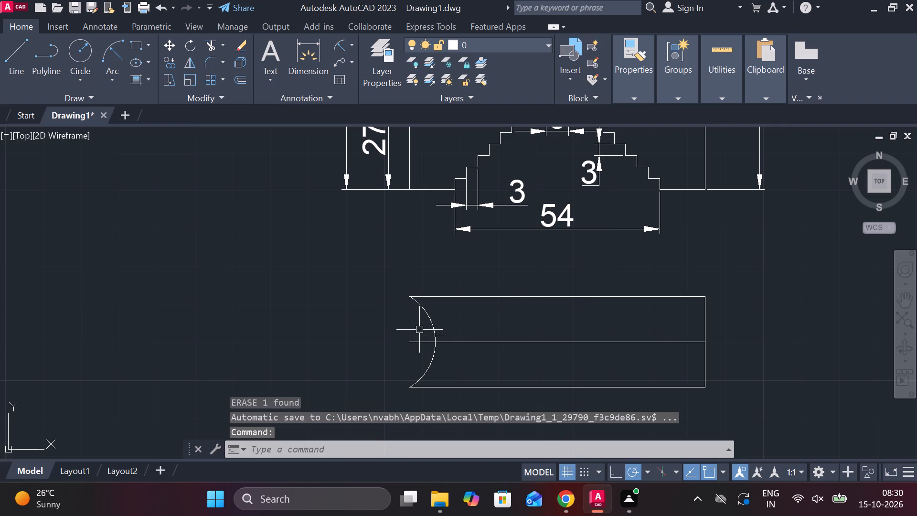
Mirror the left end arc to the right end about the vertical line through the long edges' midpoints, keeping the original.
left_click(428, 325)
type("MI")
key("Return")
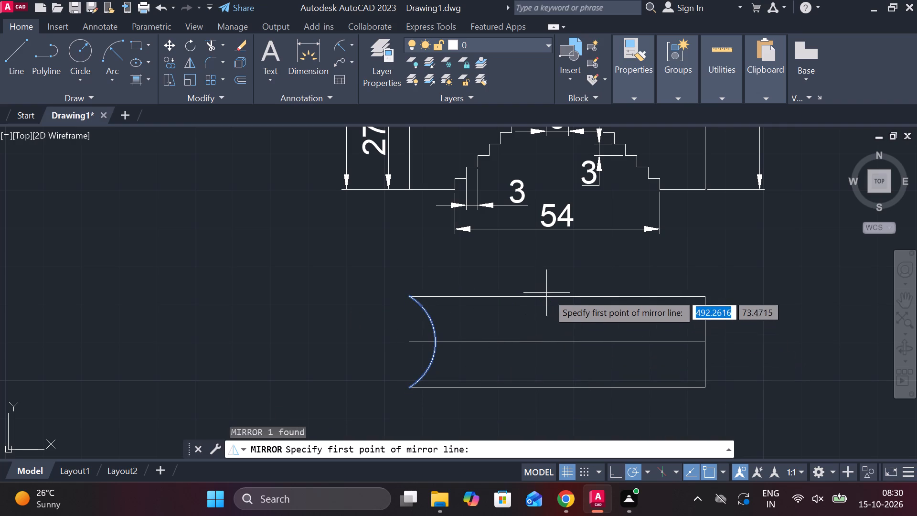
left_click(559, 297)
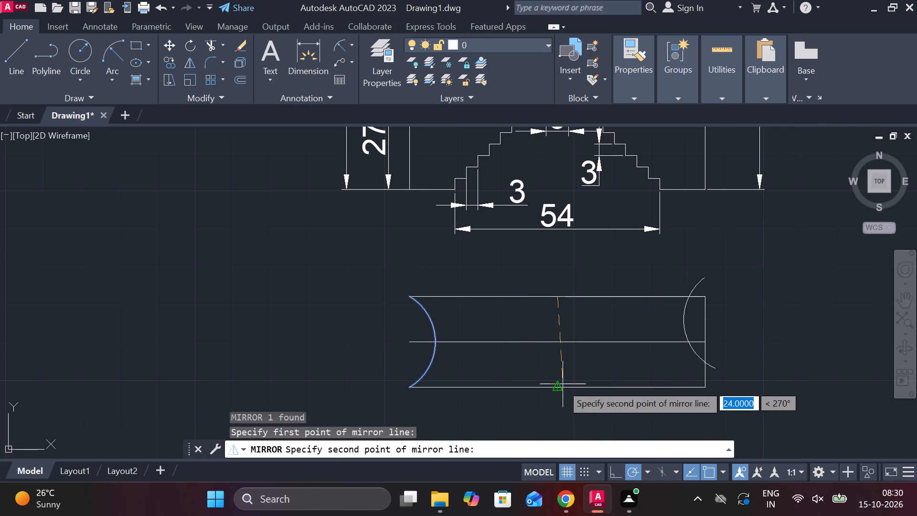
left_click(558, 387)
left_click_drag(582, 437, 558, 387)
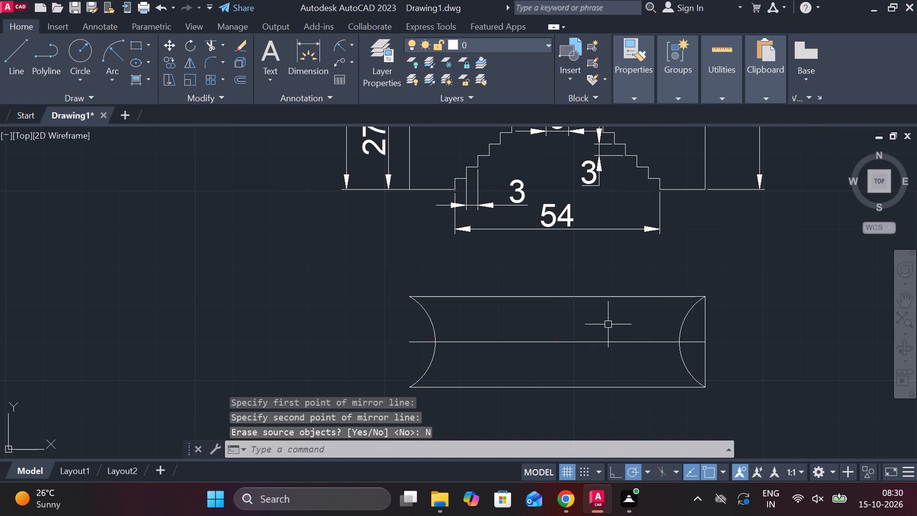
Trim away both halves of the straight right edge beside the mirrored end arc in the lower view.
middle_click_drag(602, 317, 541, 291)
type("TR")
key("space")
left_click(641, 304)
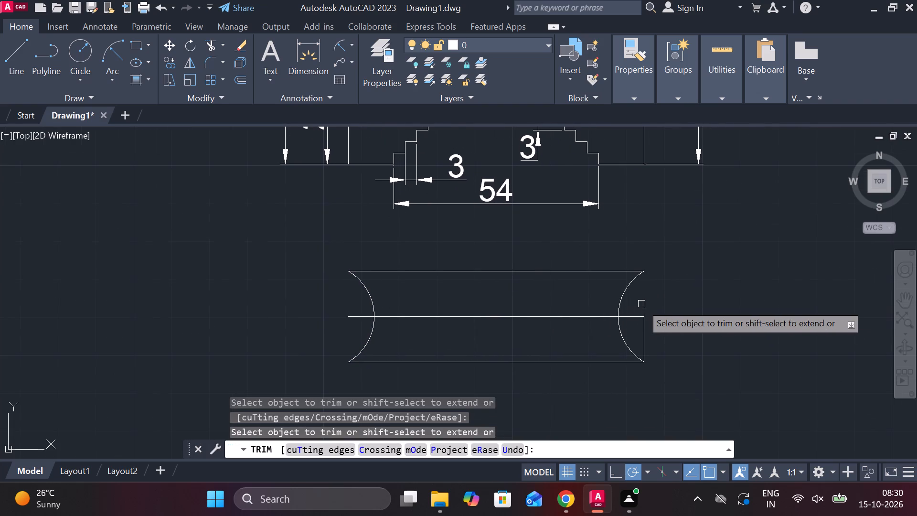
left_click(645, 341)
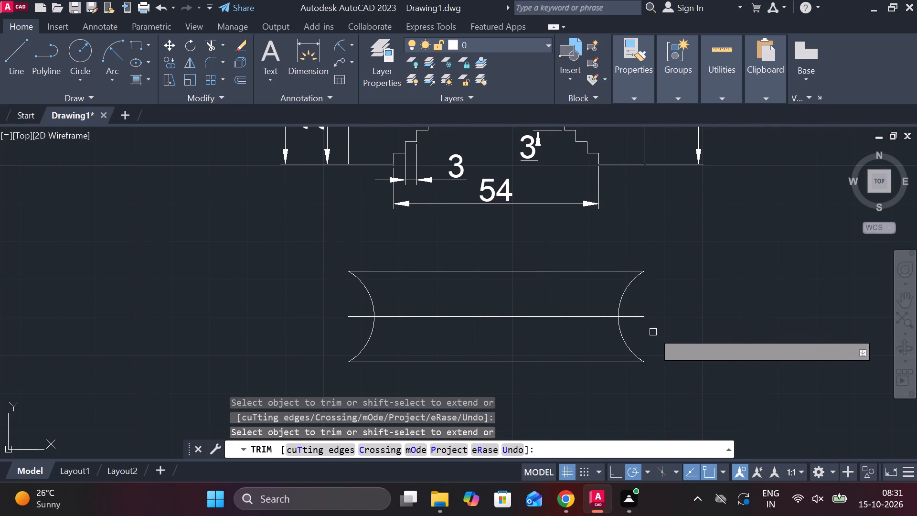
key("Escape")
Draw a vertical centre line between the midpoints of the lower view's two long edges.
key("l")
key("Return")
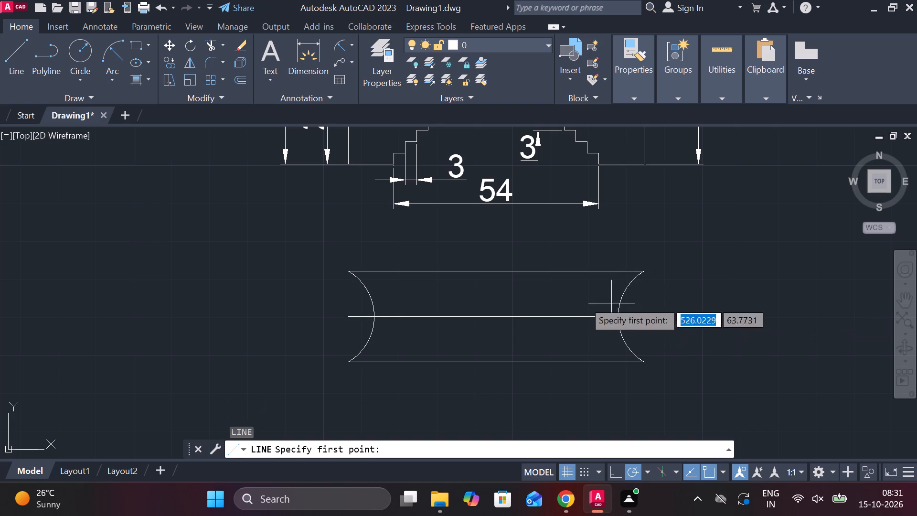
left_click(492, 268)
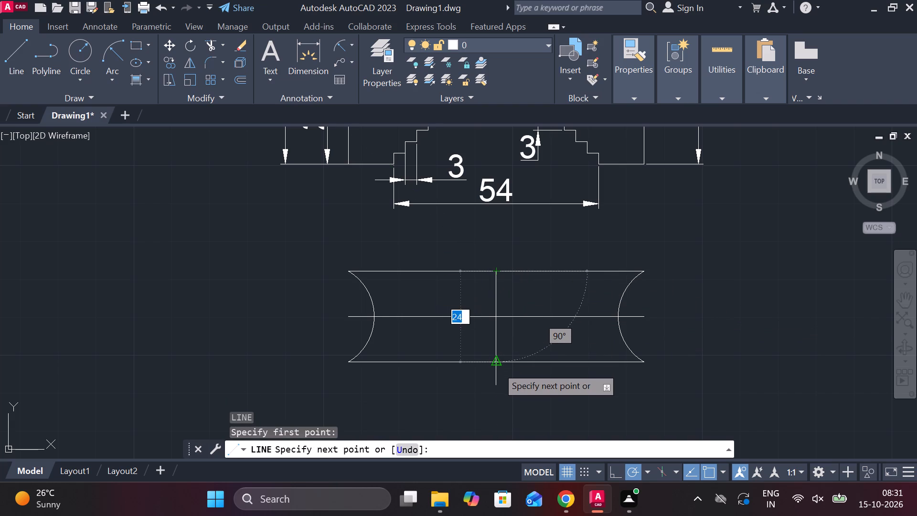
left_click(497, 366)
key("Escape")
Draw a circle of diameter 17.05 centred where the lower view's two centre lines cross.
type("C")
key("space")
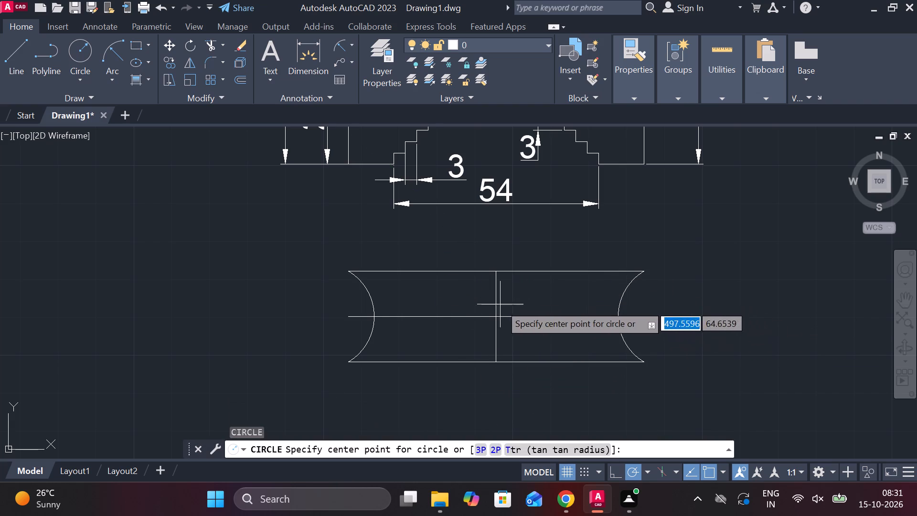
left_click(497, 315)
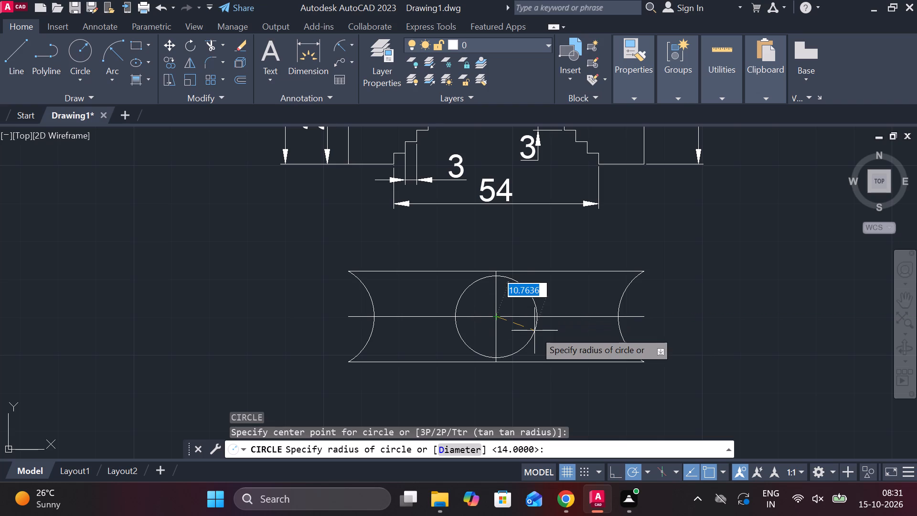
key("d")
key("space")
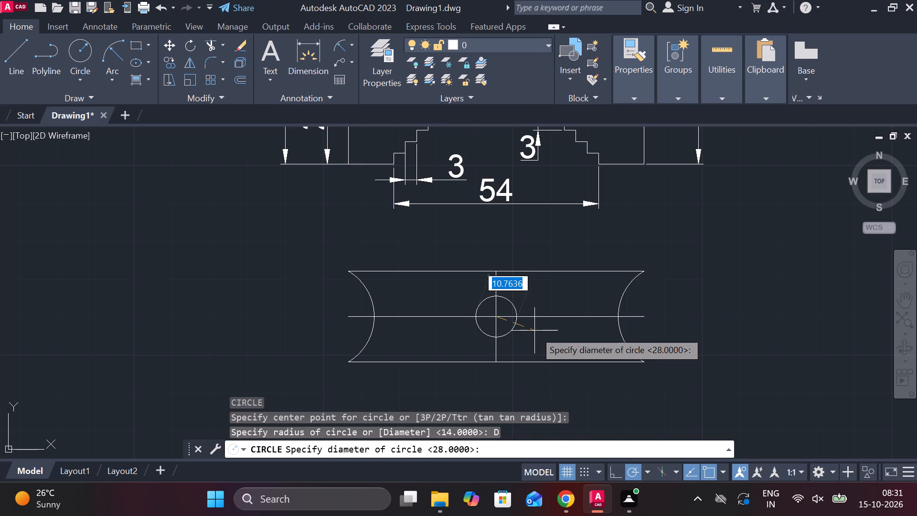
key("1")
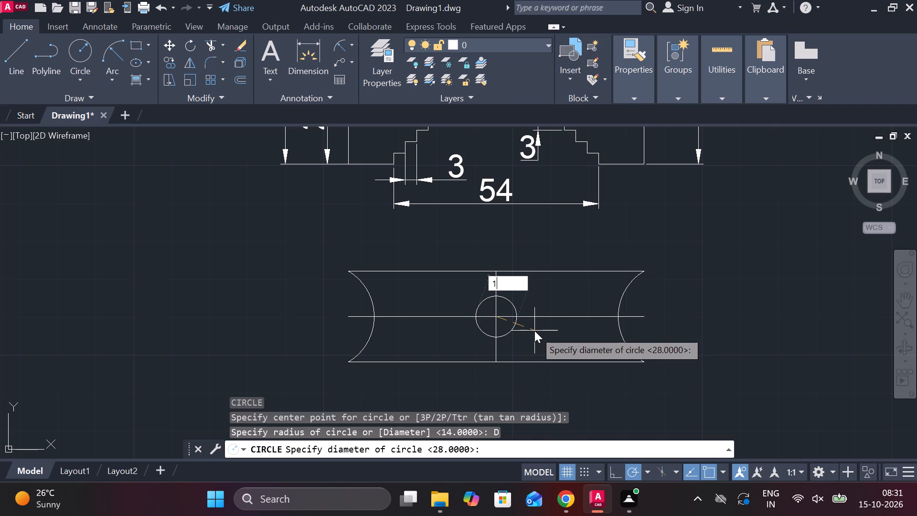
type("7.0")
type("5")
key("space")
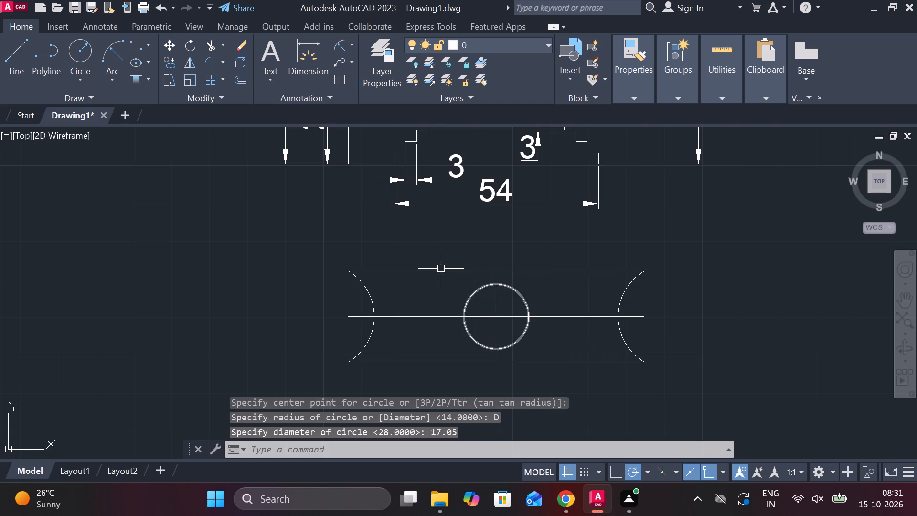
Add a linear dimension for the lower view's overall height, placed beside its left end.
left_click(353, 43)
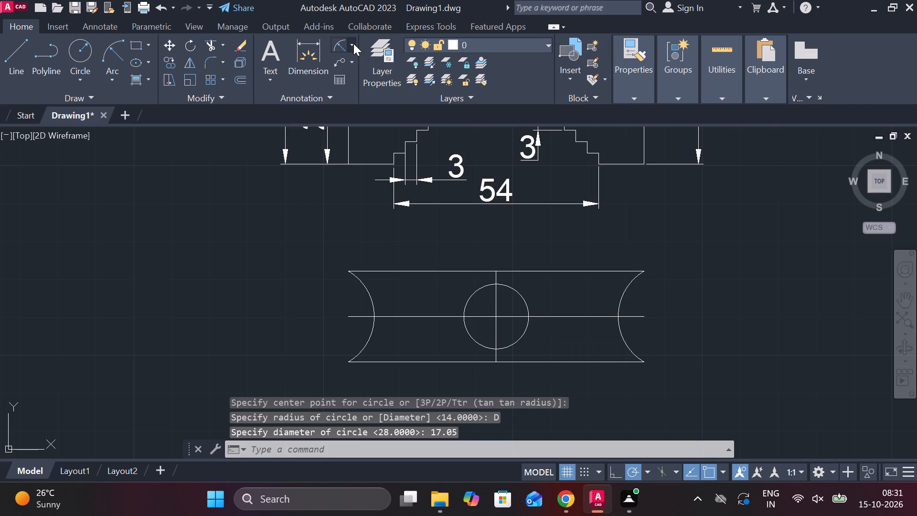
left_click(363, 69)
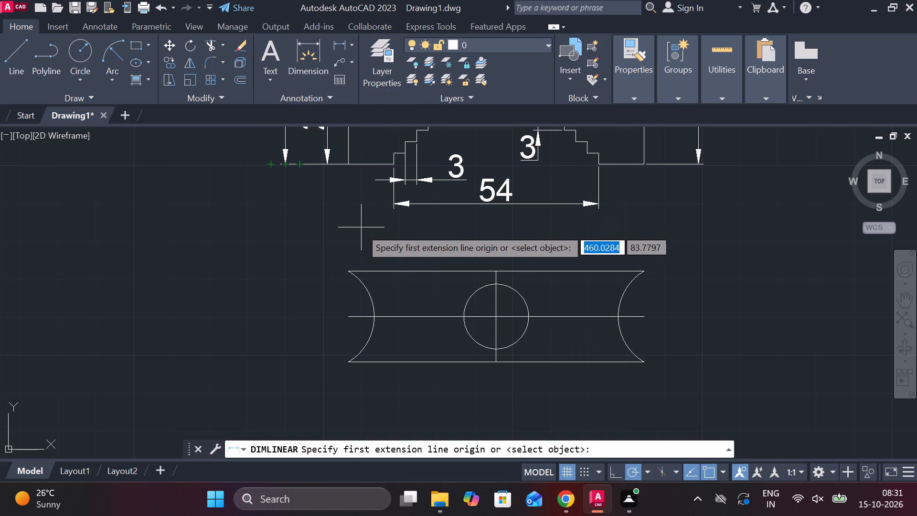
left_click(350, 264)
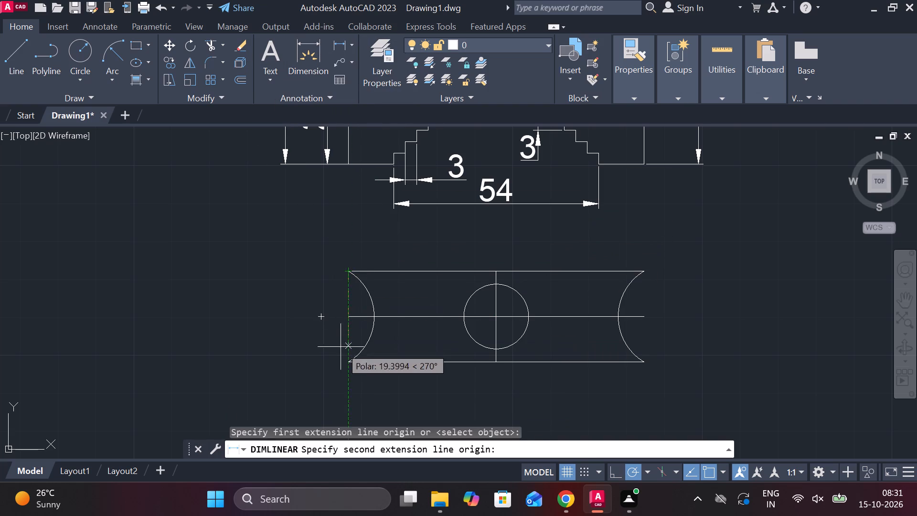
left_click(343, 363)
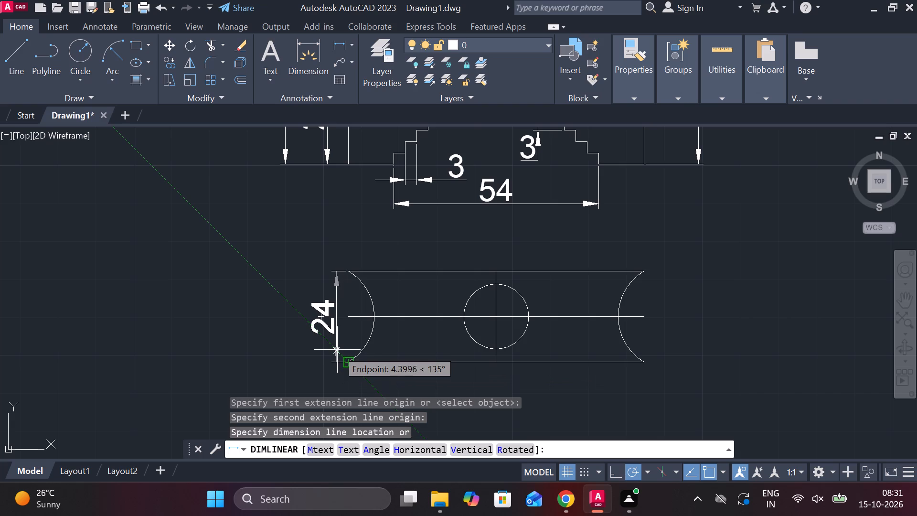
left_click(320, 346)
Add a linear dimension for the lower view's overall length, placed above its upper edge.
key("space")
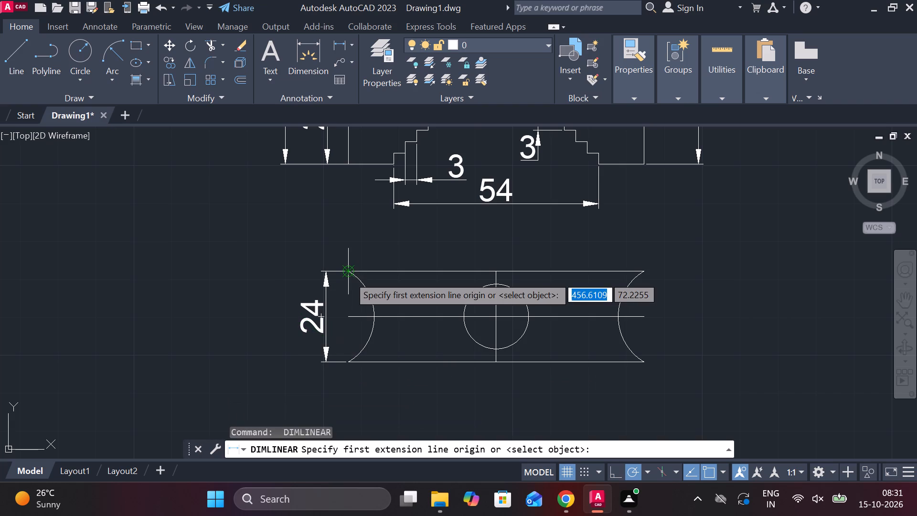
left_click(348, 276)
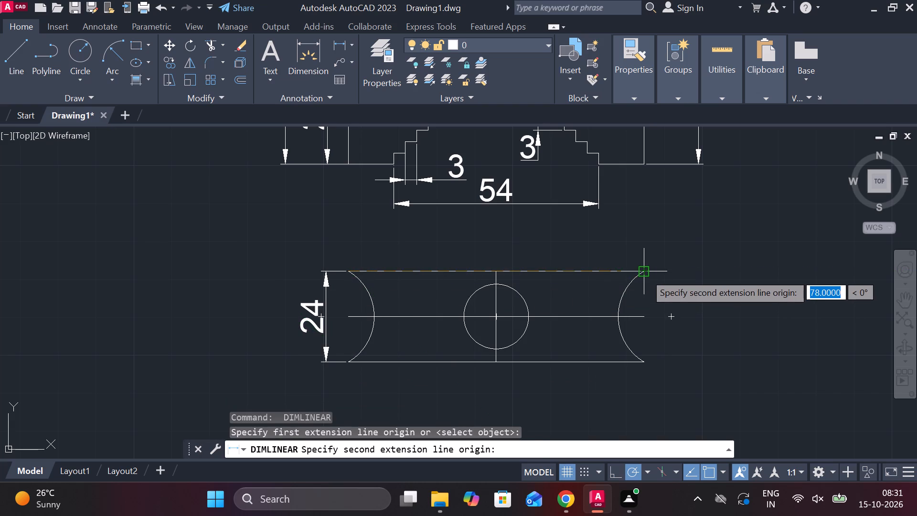
left_click(645, 273)
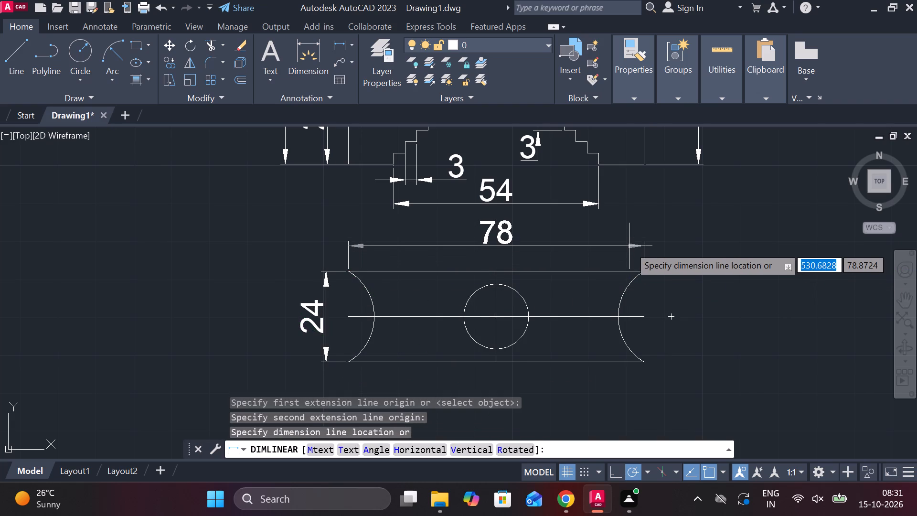
left_click(629, 246)
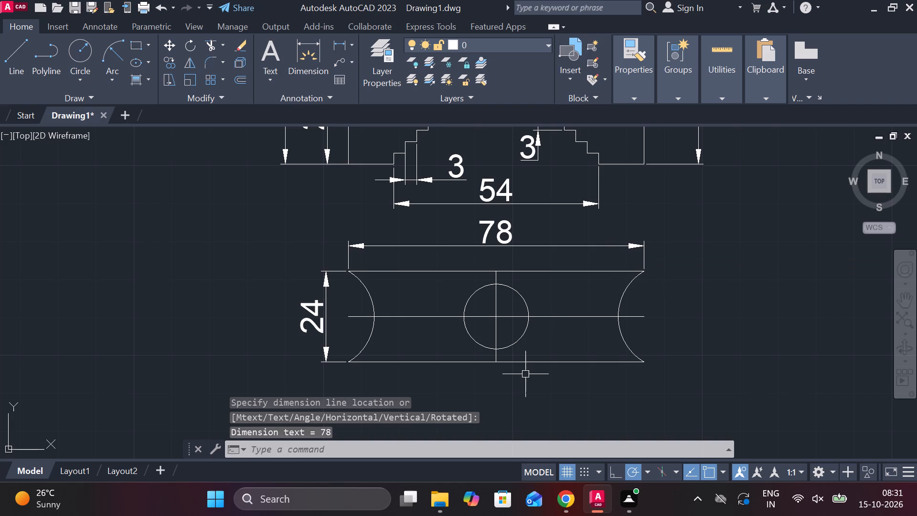
Draw a vertical projection line about 103.7 long from the left end arc's innermost point up into the front view.
scroll(472, 341, "down", 2)
scroll(431, 326, "up", 1)
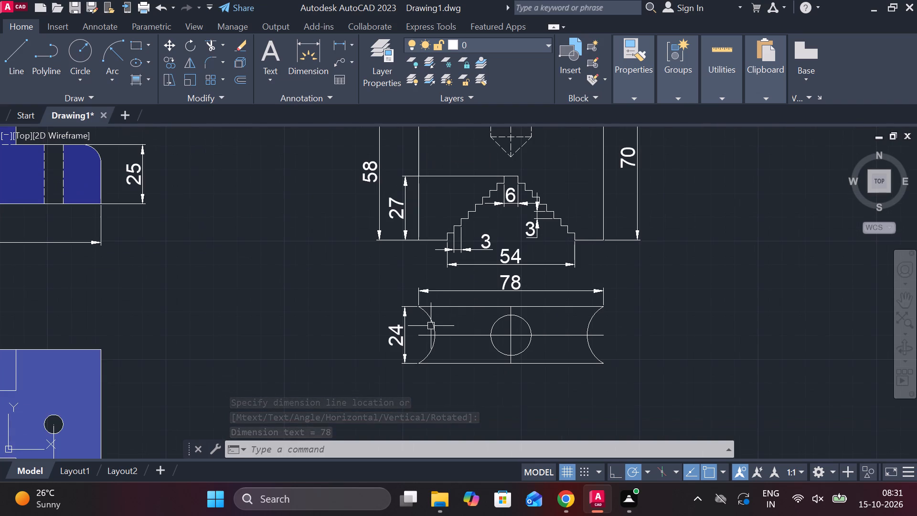
key("Escape")
key("l")
key("Return")
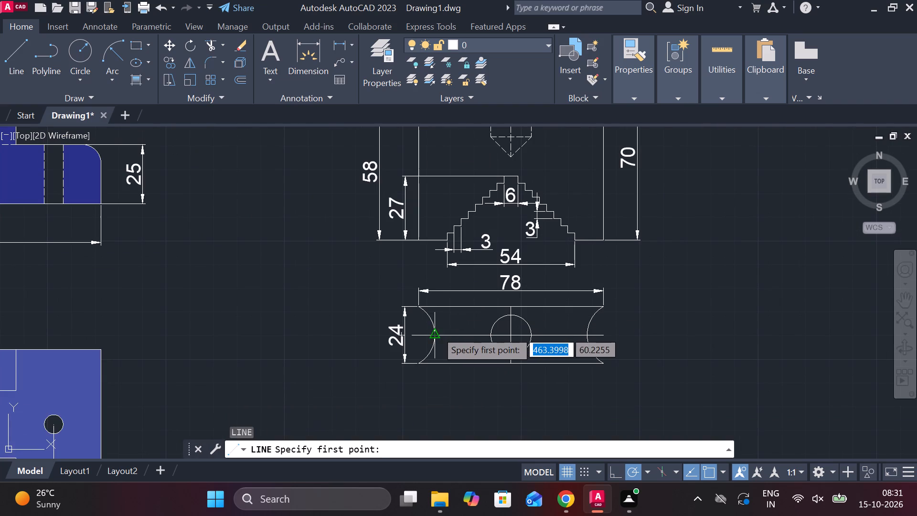
left_click(436, 331)
middle_click_drag(435, 207, 444, 287)
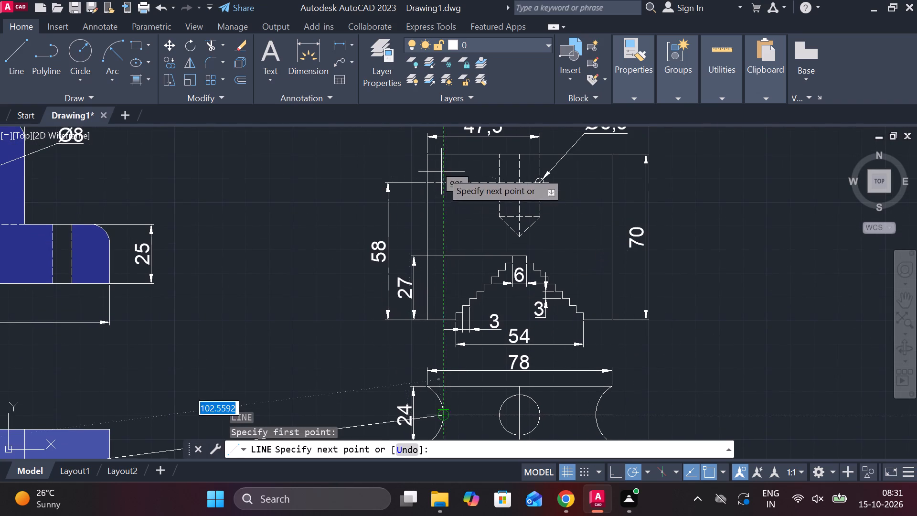
scroll(440, 166, "up", 1)
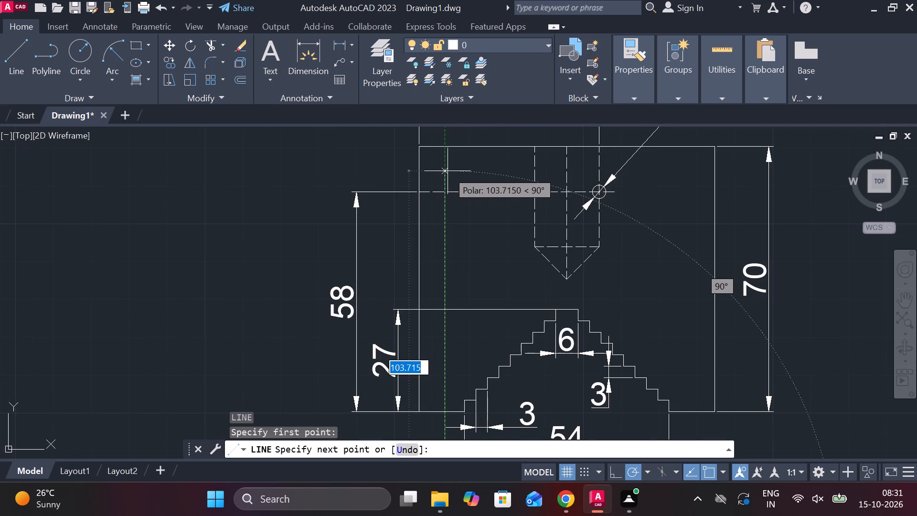
left_click(448, 171)
key("Escape")
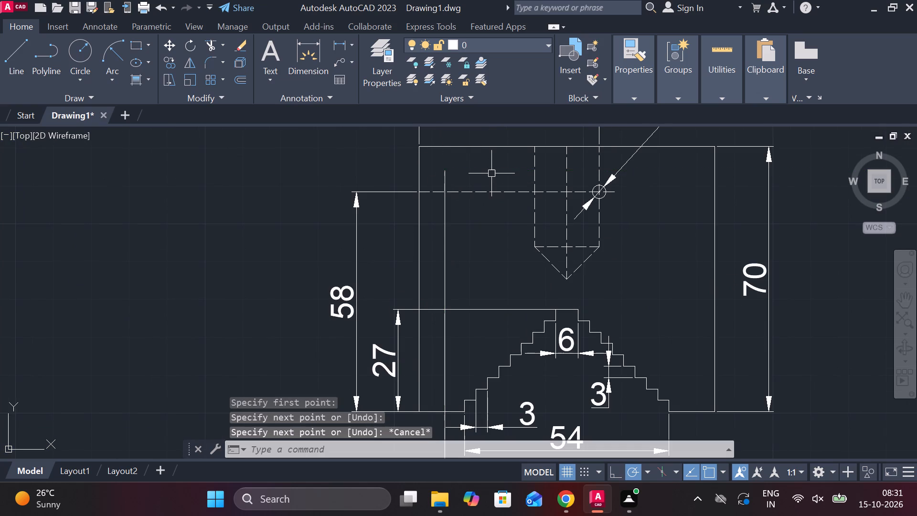
Lengthen the left projection line up to the front view's top edge.
left_click(444, 172)
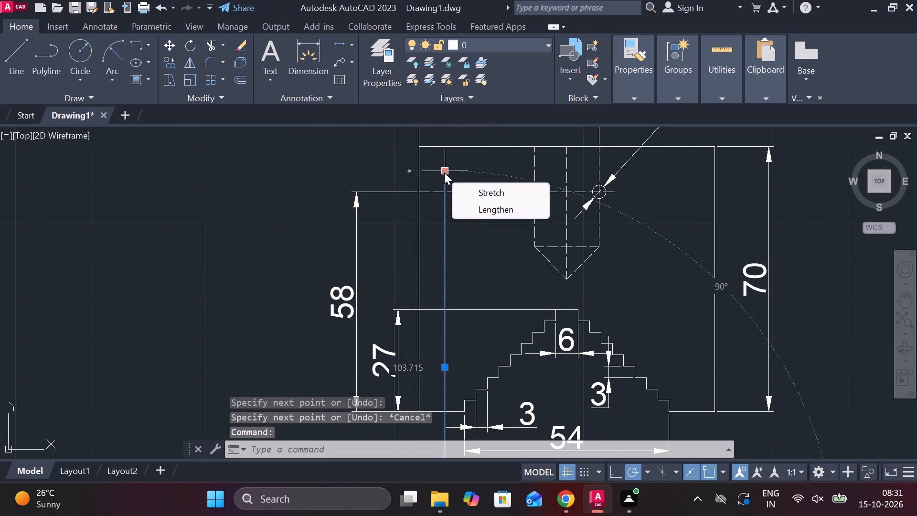
left_click(490, 206)
middle_click_drag(467, 158, 470, 200)
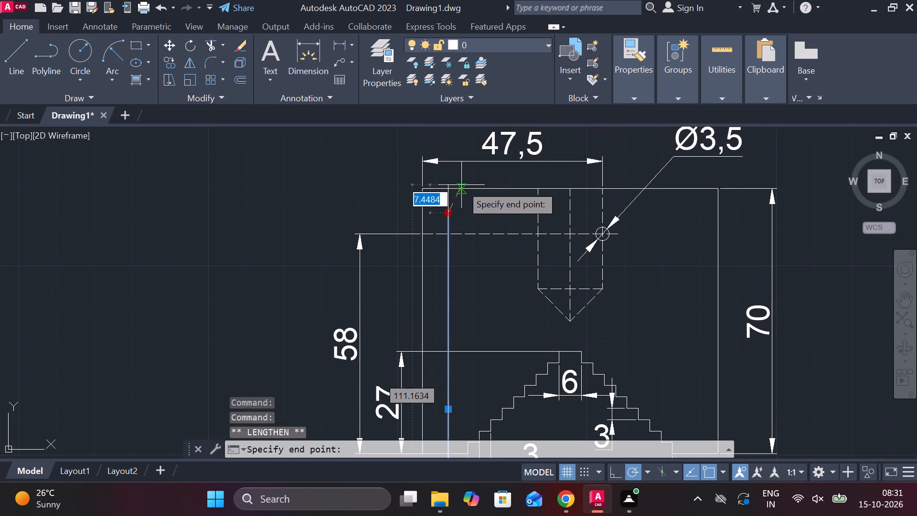
scroll(454, 183, "up", 2)
left_click(439, 201)
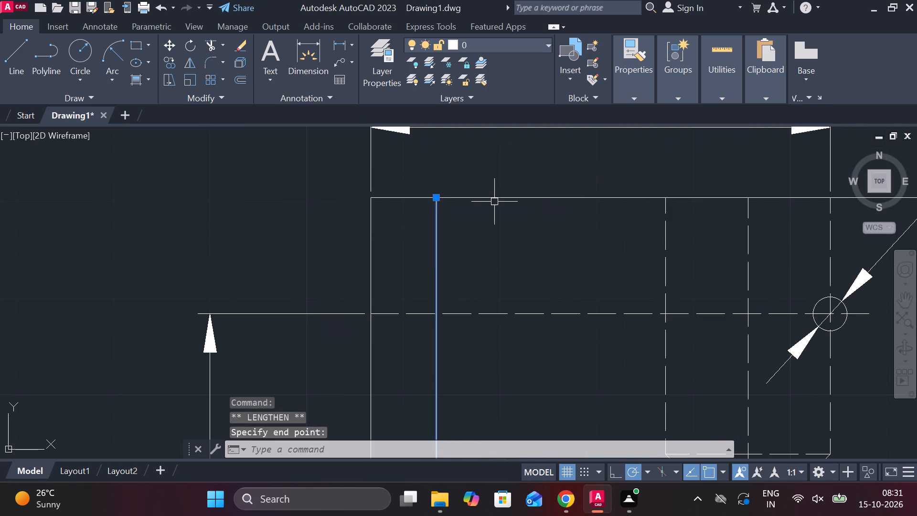
scroll(496, 202, "down", 2)
scroll(495, 284, "down", 1)
middle_click_drag(497, 296, 462, 257)
key("Escape")
Draw a vertical projection line from the right end arc's innermost point up to the front view's top edge.
middle_click_drag(586, 348, 548, 312)
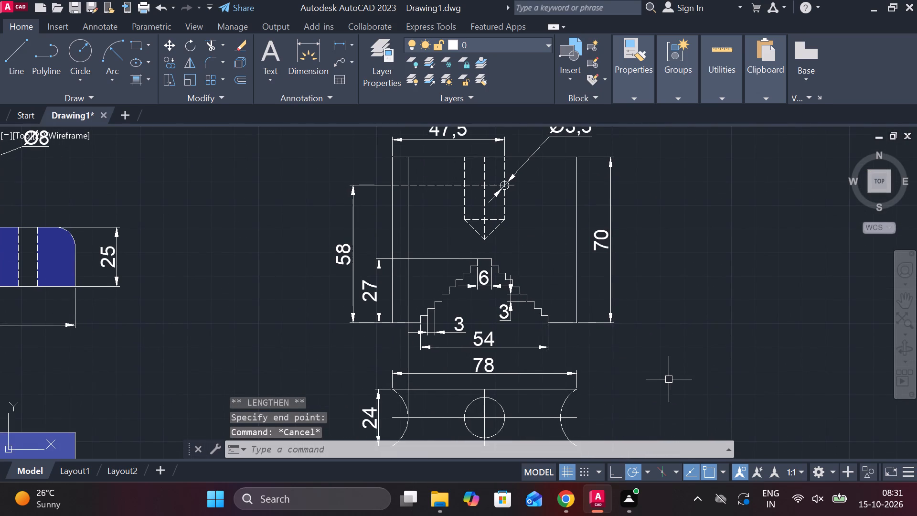
key("l")
key("Return")
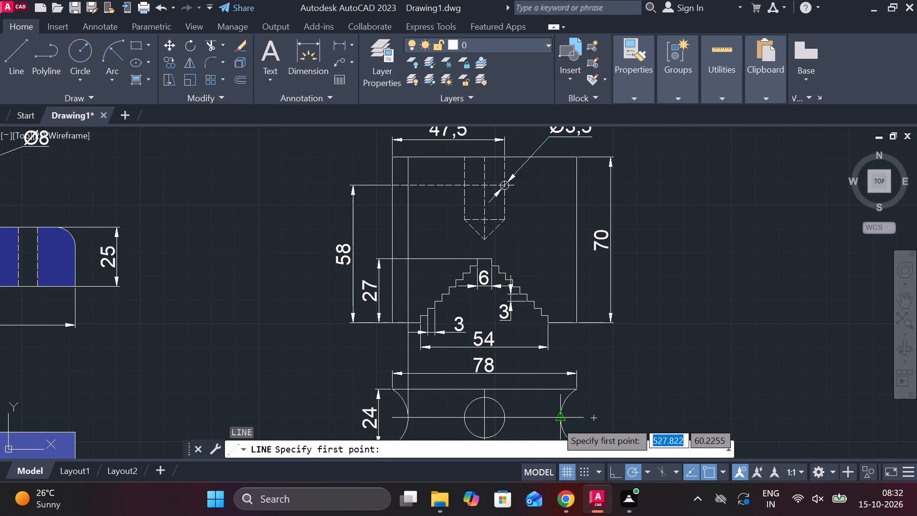
left_click(556, 421)
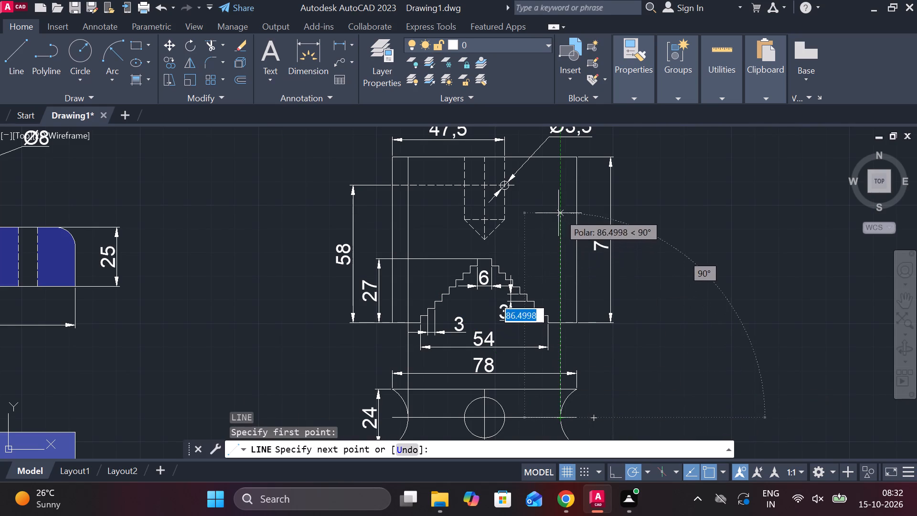
middle_click_drag(564, 217, 551, 276)
scroll(546, 261, "up", 2)
middle_click_drag(549, 214, 528, 342)
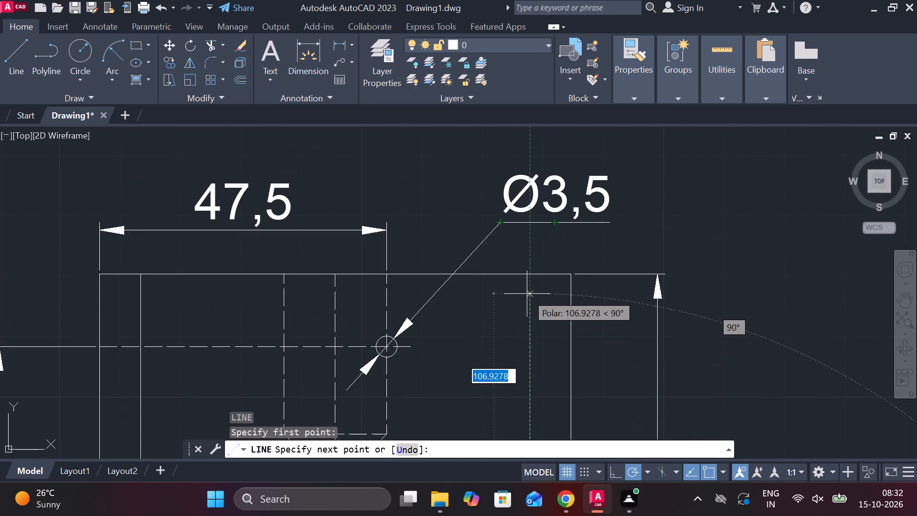
left_click(529, 270)
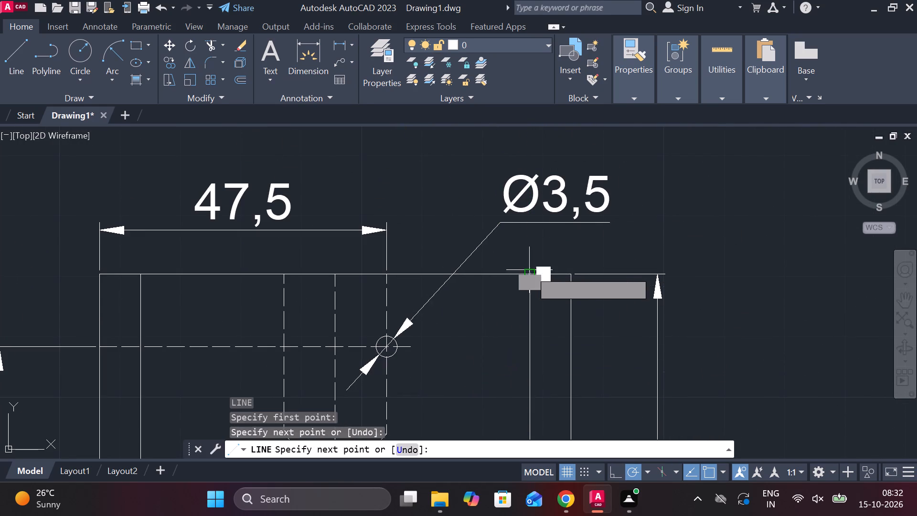
scroll(645, 271, "down", 1)
key("Escape")
Trim off the parts of both projection lines that lie between the front view's bottom edge and the lower view.
scroll(676, 286, "down", 2)
middle_click_drag(682, 316, 675, 309)
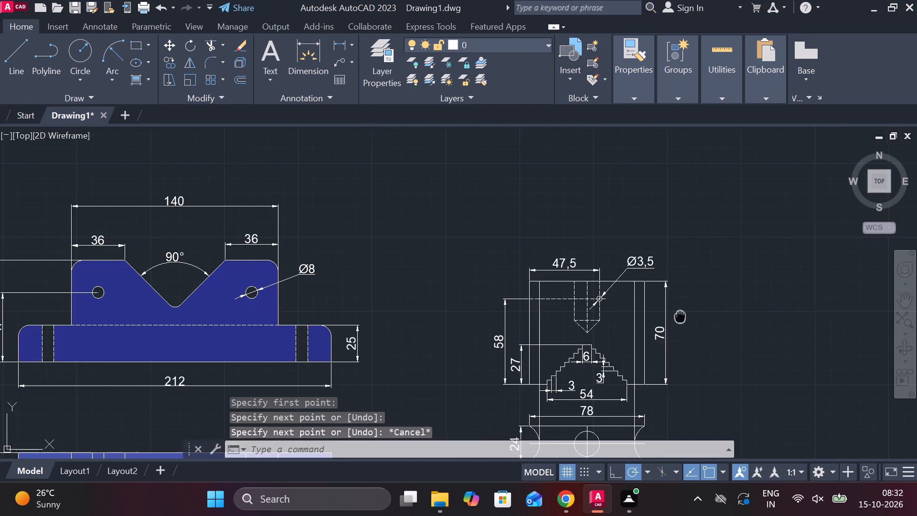
middle_click_drag(675, 309, 669, 278)
scroll(676, 358, "up", 1)
type("TR")
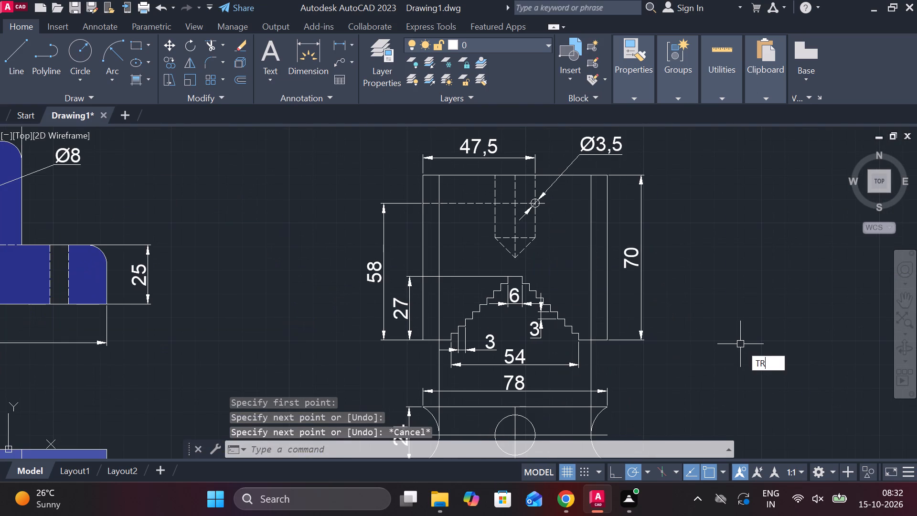
key("space")
left_click(591, 349)
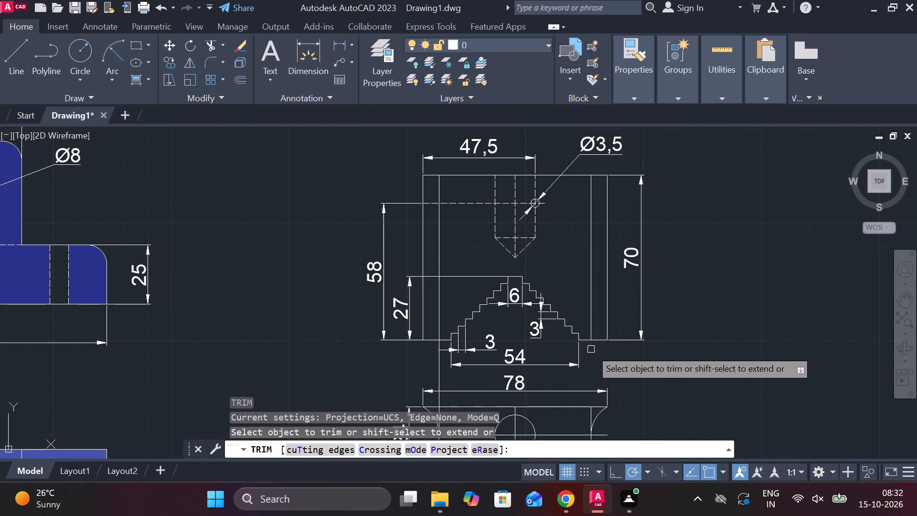
left_click(438, 378)
middle_click_drag(606, 366, 607, 366)
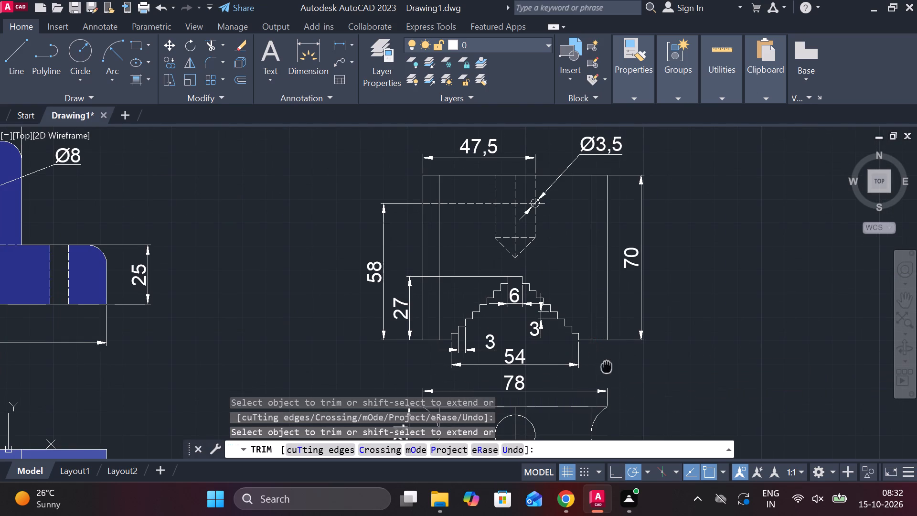
Erase the two leftover vertical projection line pieces beside the end arcs in the lower view.
middle_click_drag(607, 366, 632, 292)
key("1")
scroll(625, 343, "up", 3)
key("Escape")
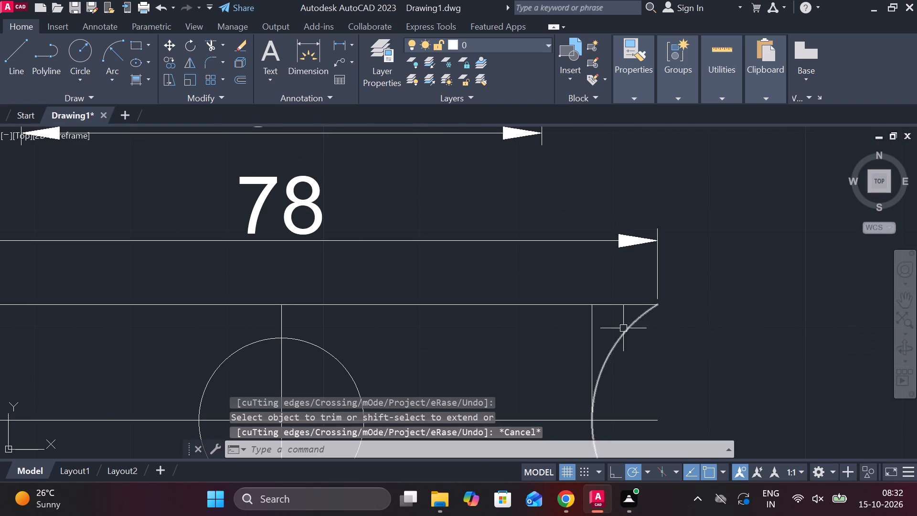
left_click(589, 320)
scroll(565, 340, "down", 1)
middle_click_drag(336, 351, 350, 351)
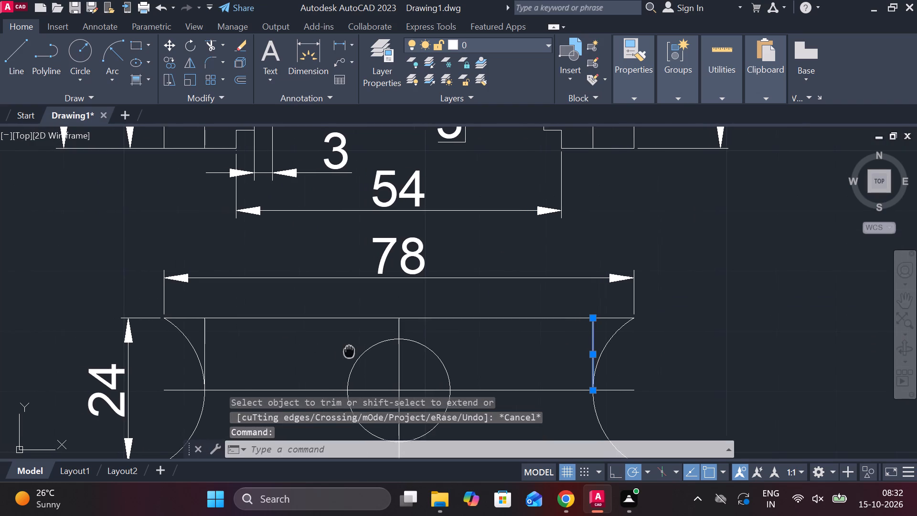
middle_click_drag(350, 351, 547, 337)
left_click(403, 320)
scroll(473, 351, "down", 2)
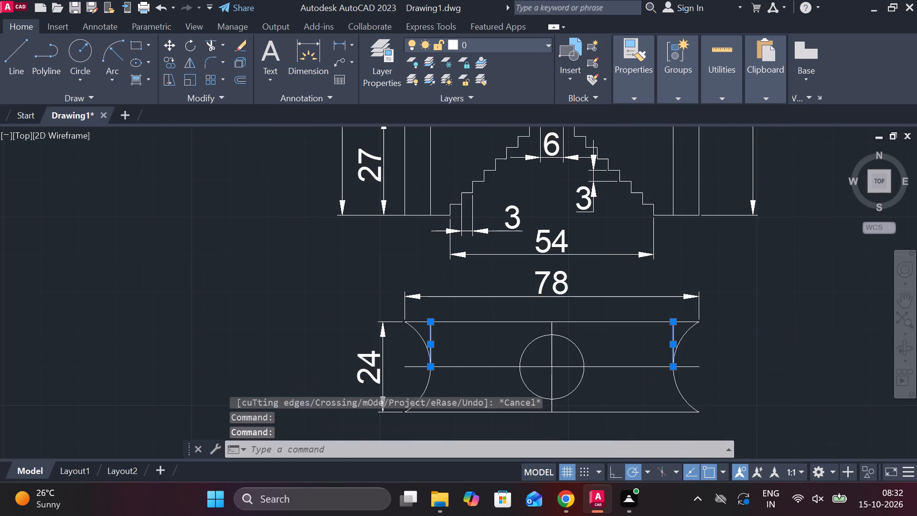
type("E")
key("space")
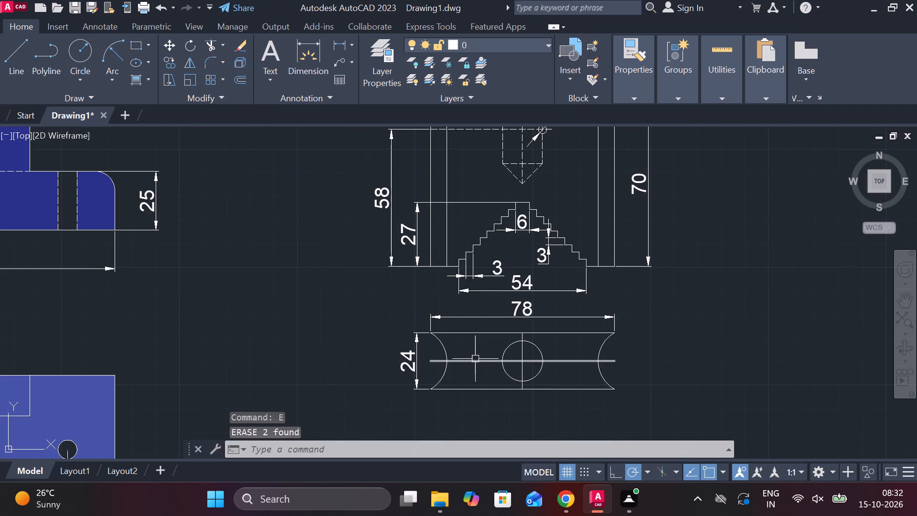
Erase the horizontal and vertical construction lines crossing the circle in the lower view.
left_click(475, 360)
left_click(522, 352)
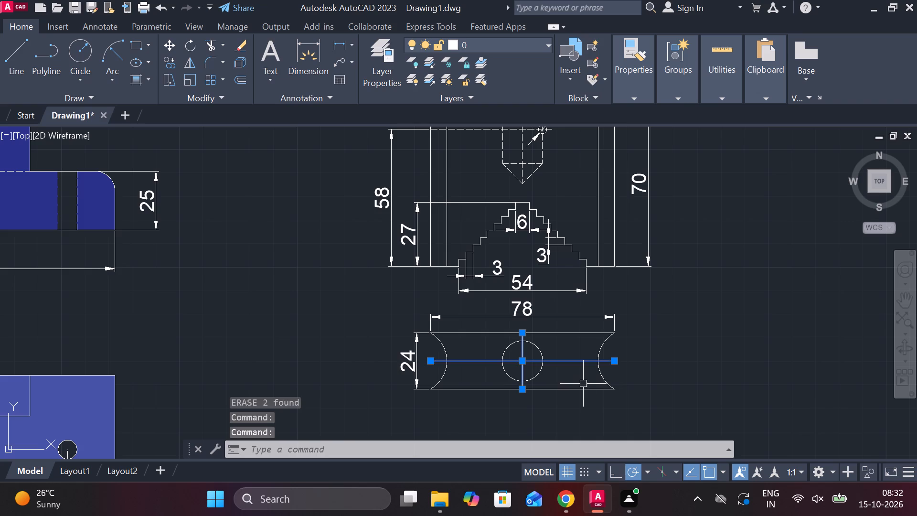
type("E")
key("space")
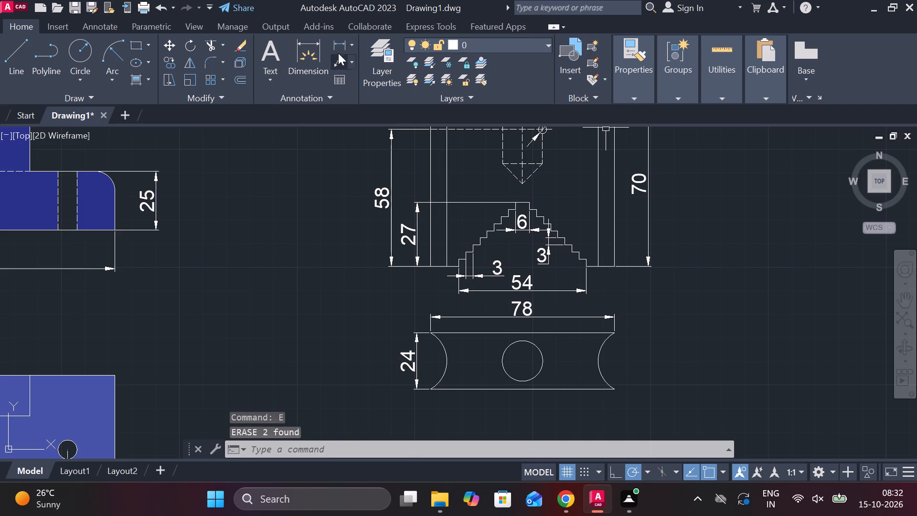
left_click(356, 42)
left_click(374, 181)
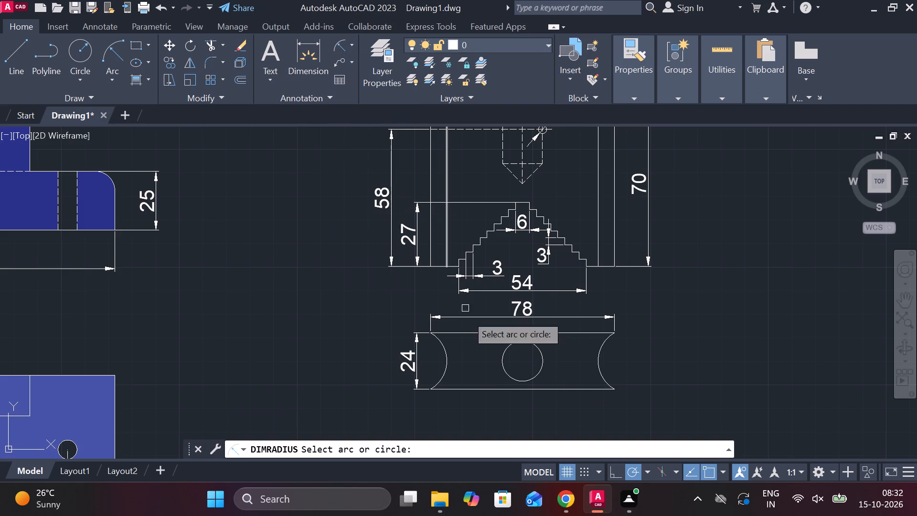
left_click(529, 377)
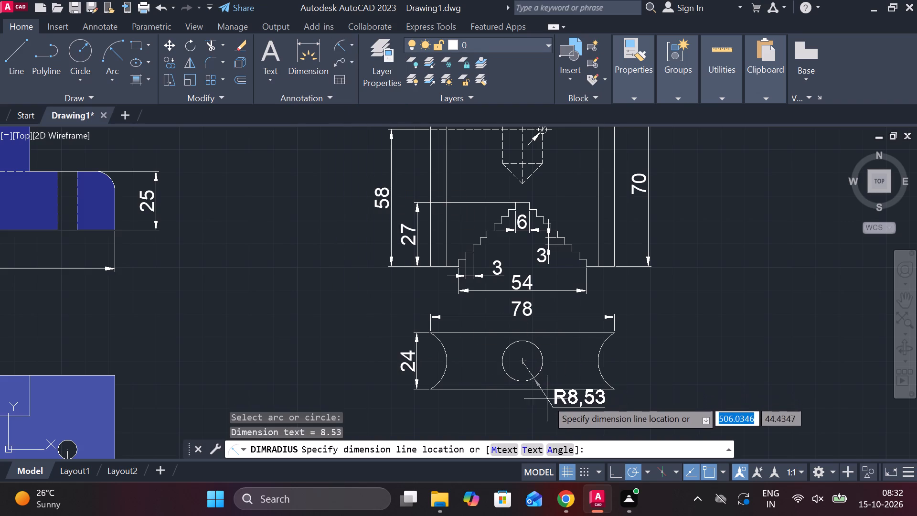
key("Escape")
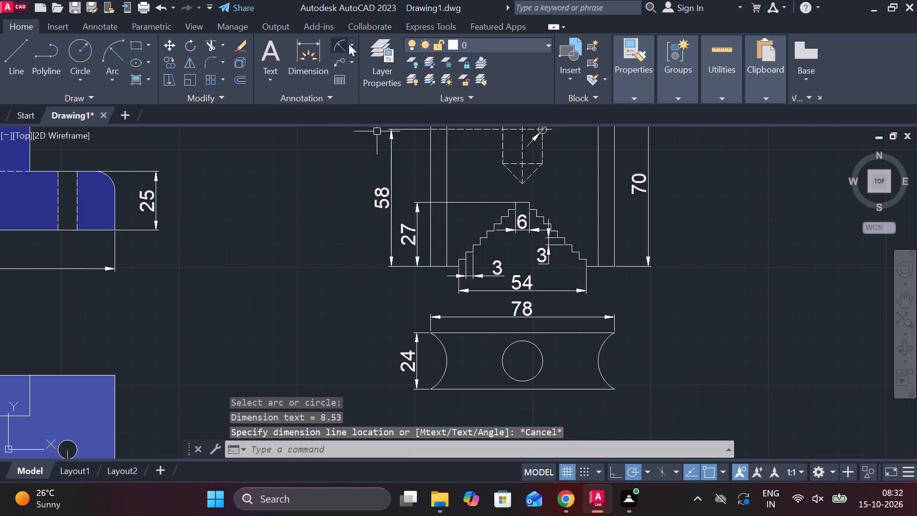
Add a diameter dimension to the lower view's central circle, placing its text below the view's bottom edge.
left_click(352, 42)
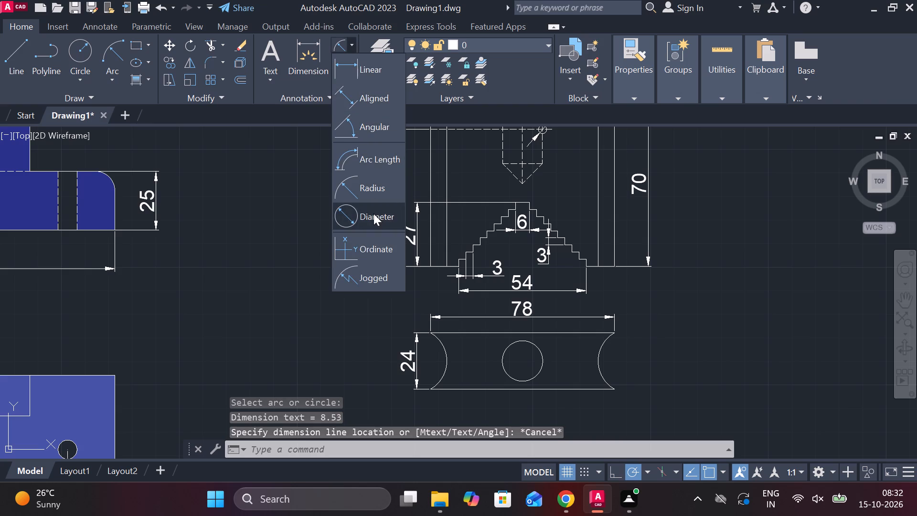
left_click(373, 214)
middle_click_drag(526, 286, 491, 255)
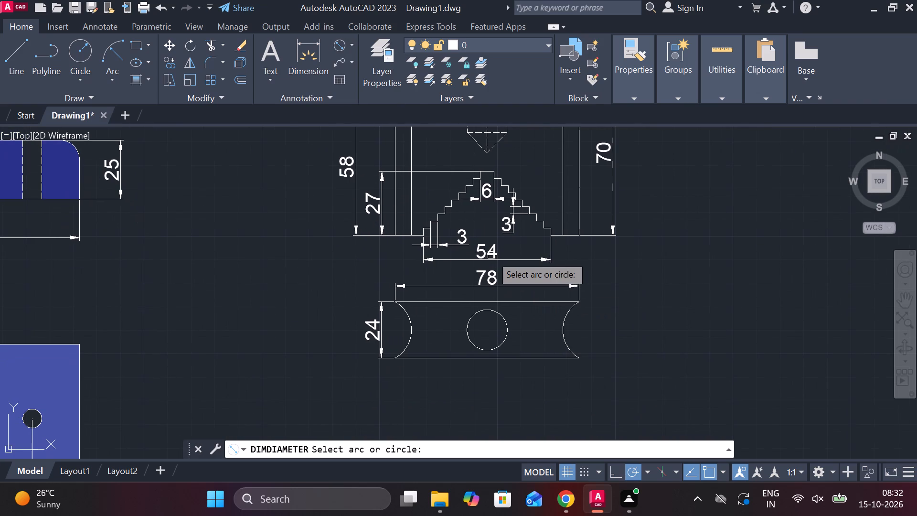
left_click(504, 347)
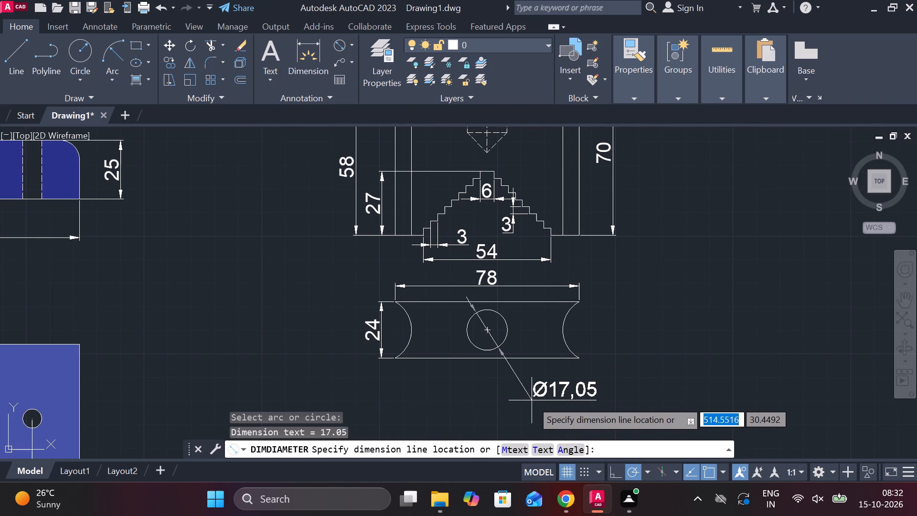
left_click(531, 395)
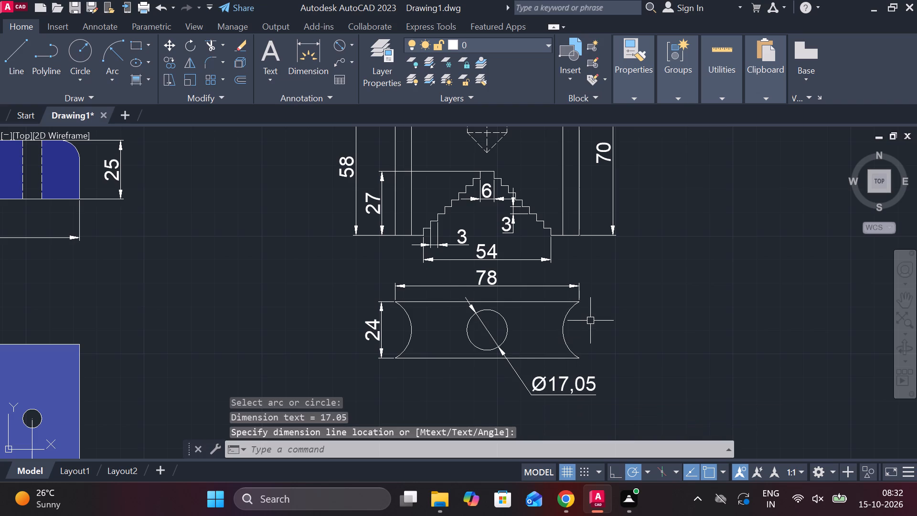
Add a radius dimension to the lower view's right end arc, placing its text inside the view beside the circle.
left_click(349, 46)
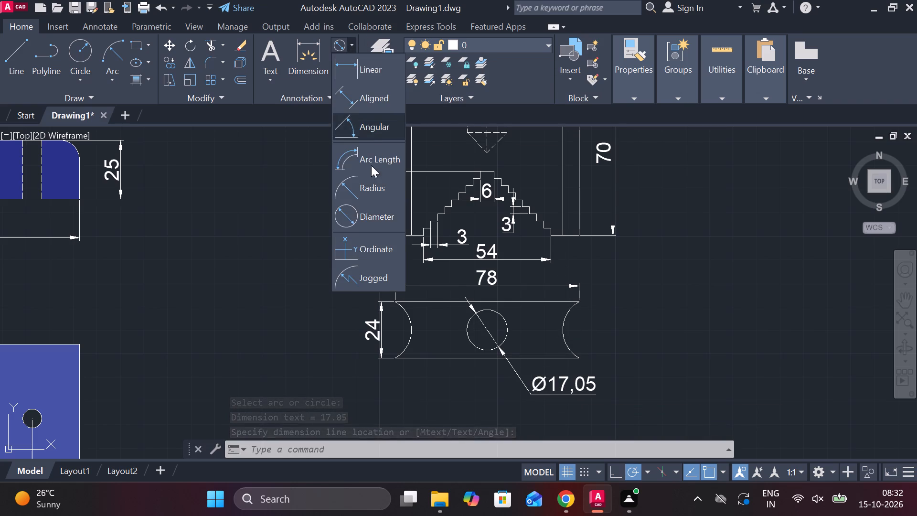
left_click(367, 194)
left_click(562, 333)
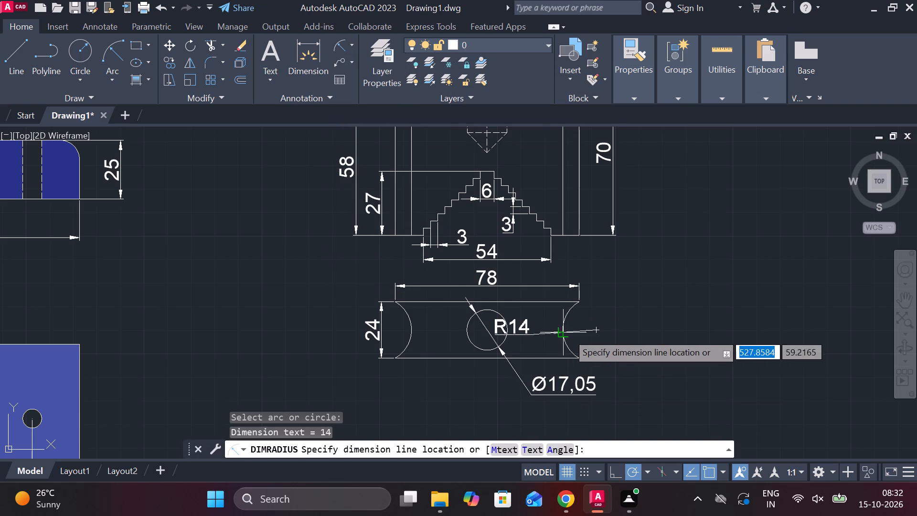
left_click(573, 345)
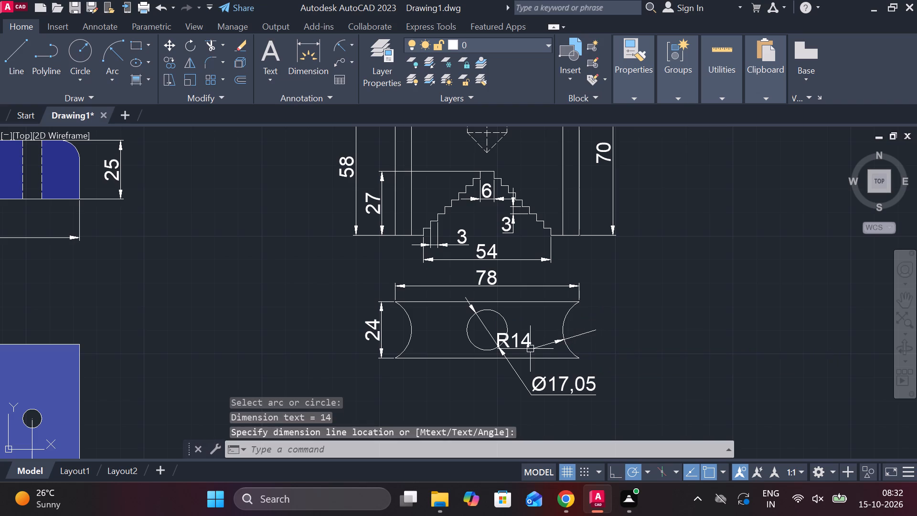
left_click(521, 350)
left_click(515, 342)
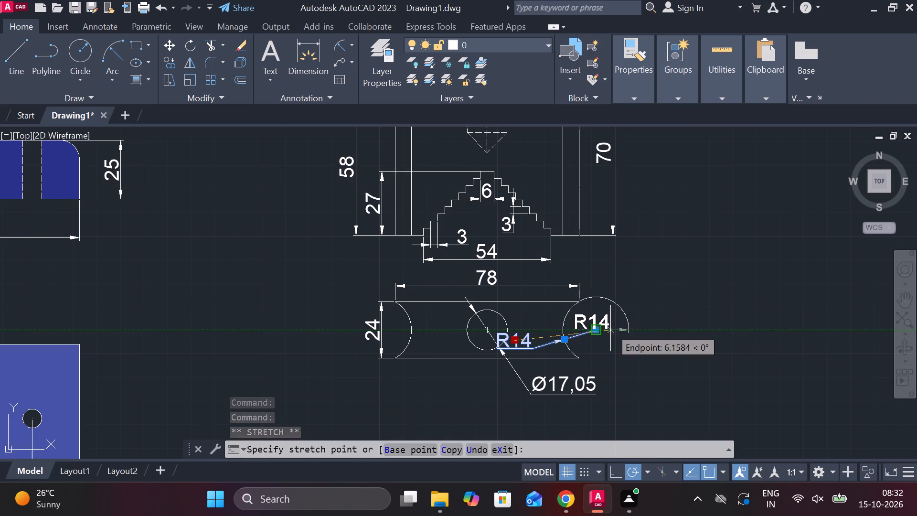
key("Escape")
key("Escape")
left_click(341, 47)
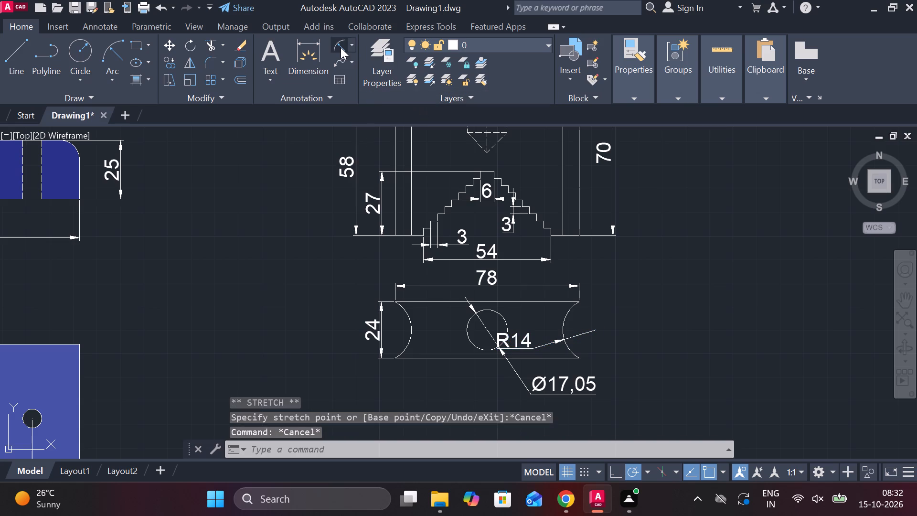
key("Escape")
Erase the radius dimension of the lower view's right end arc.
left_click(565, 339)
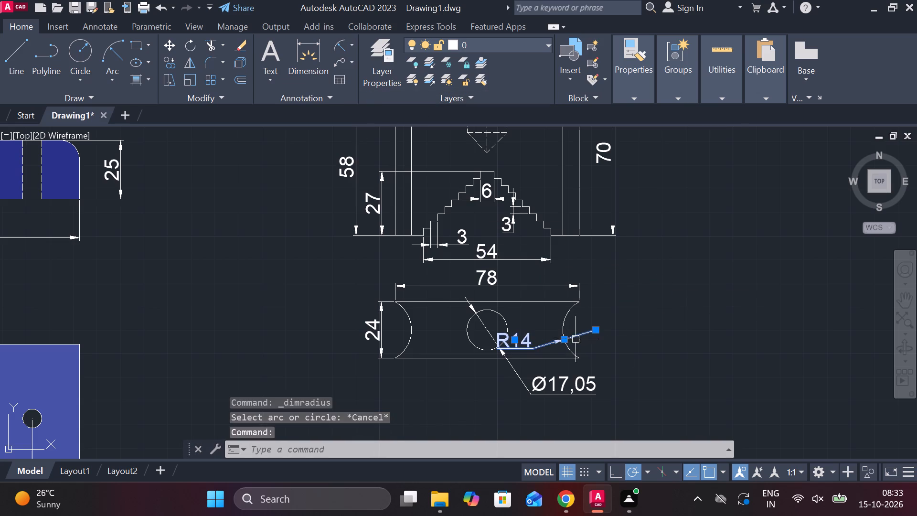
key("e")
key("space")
Add a radius dimension to the lower view's right end arc with its text on the outer side of the arc.
left_click(337, 43)
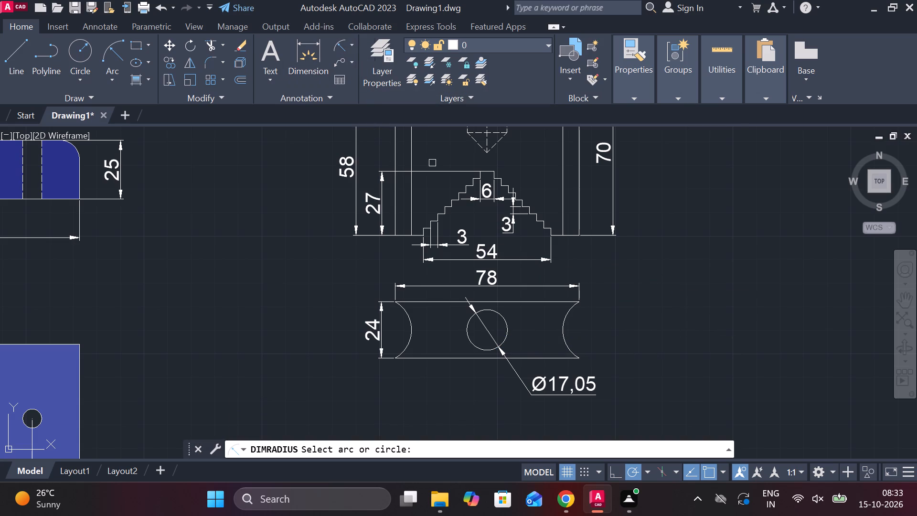
left_click(574, 350)
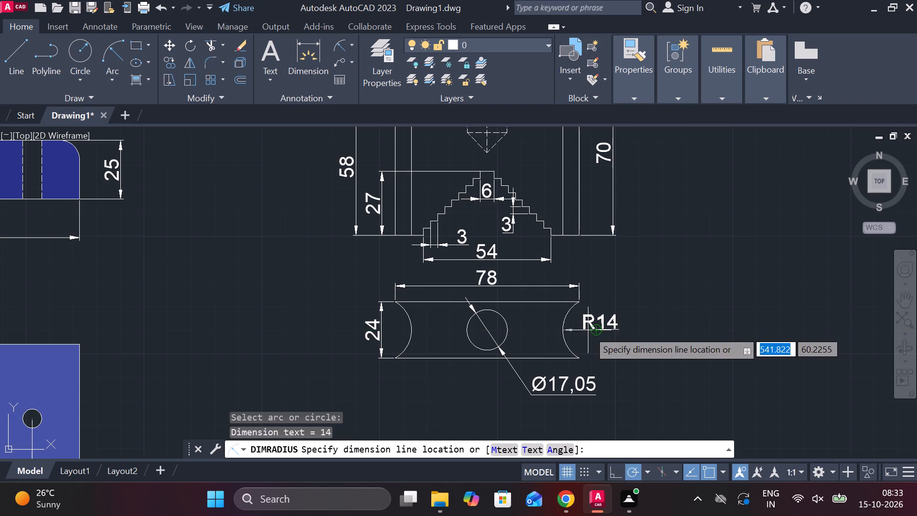
double_click(578, 330)
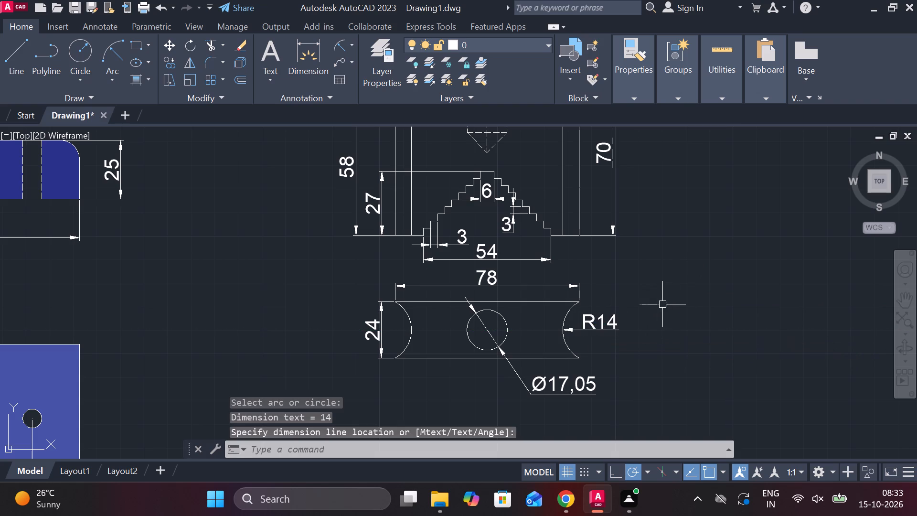
Change the two projected vertical lines near the front view's side edges to the dashed ACAD_ISO02 linetype.
middle_click_drag(398, 269, 404, 384)
key("Escape")
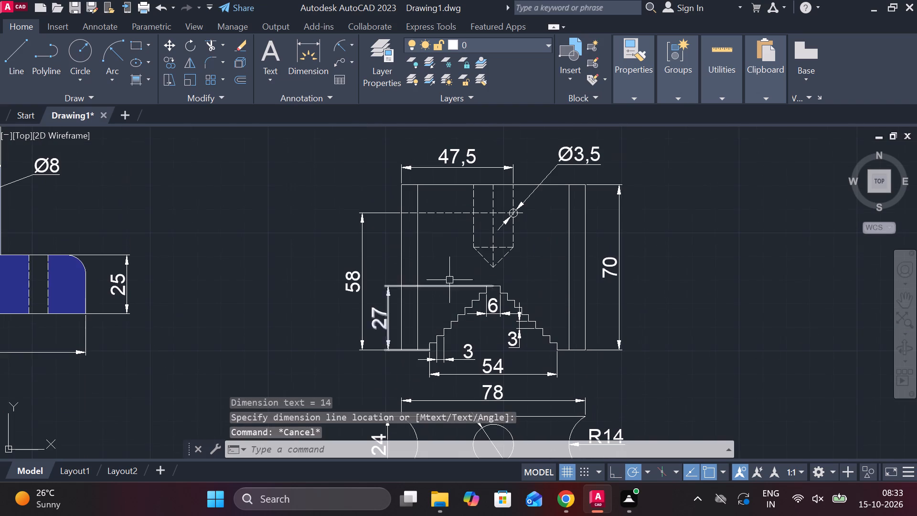
left_click(419, 260)
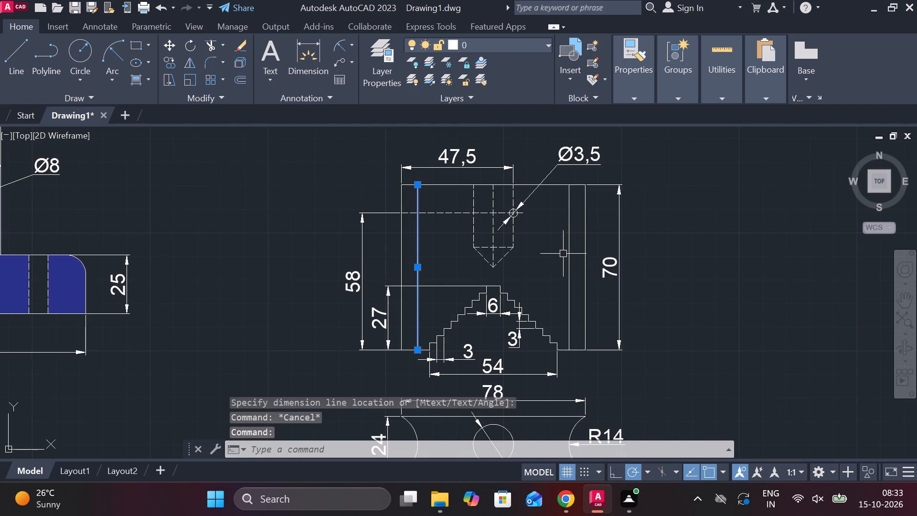
left_click(567, 249)
left_click(625, 97)
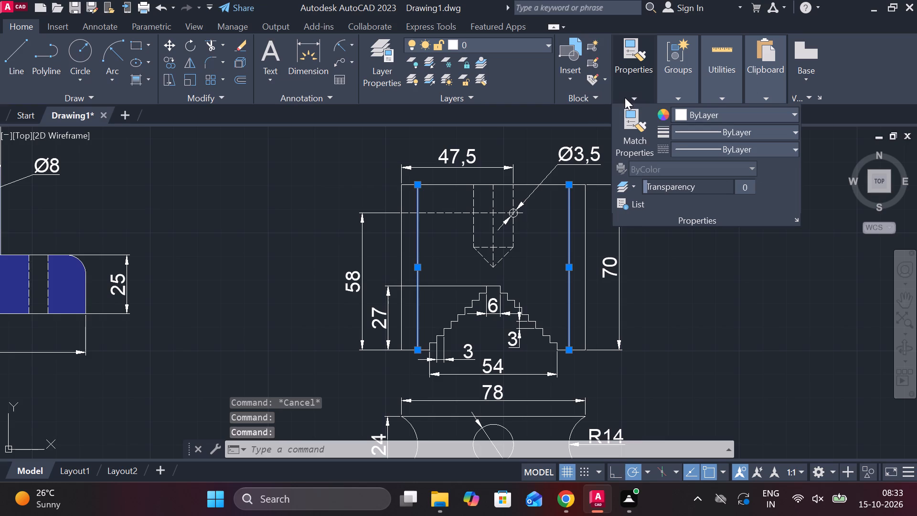
left_click(750, 151)
left_click(750, 197)
key("Escape")
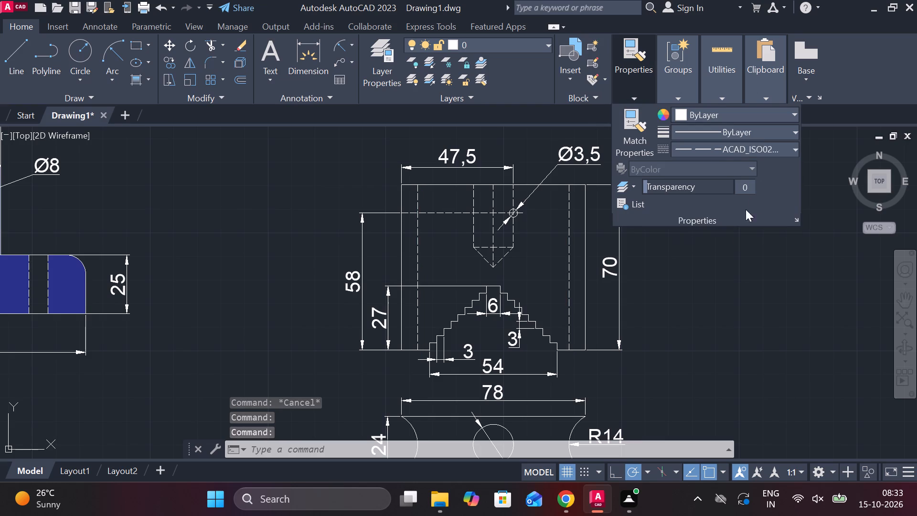
key("Escape")
Copy the "1 .FIXED JAW" title and paste it centred below the stepped part's lower view.
scroll(737, 311, "down", 1)
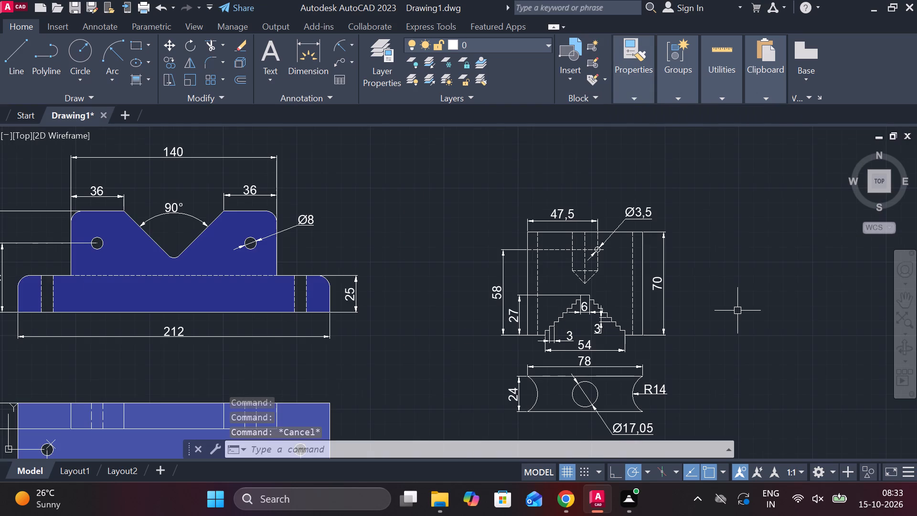
scroll(604, 245, "down", 1)
scroll(291, 281, "down", 1)
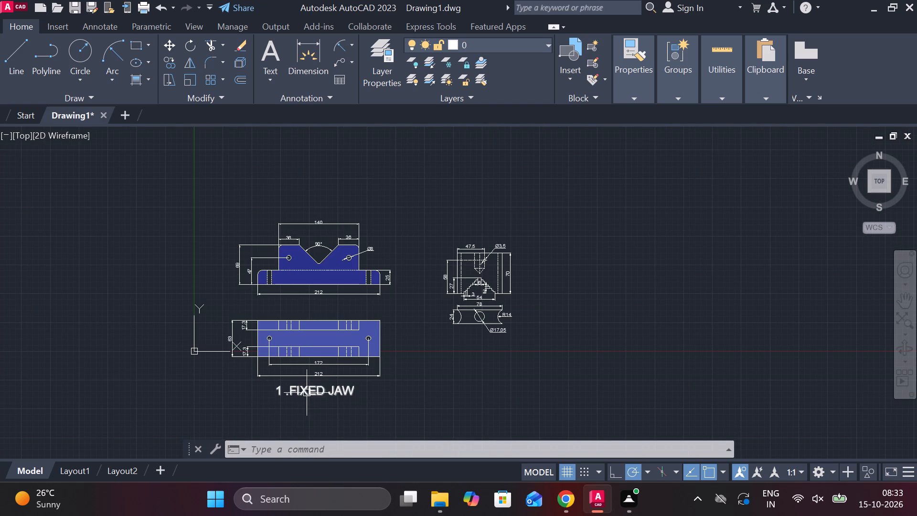
left_click(307, 393)
key("ctrl+c")
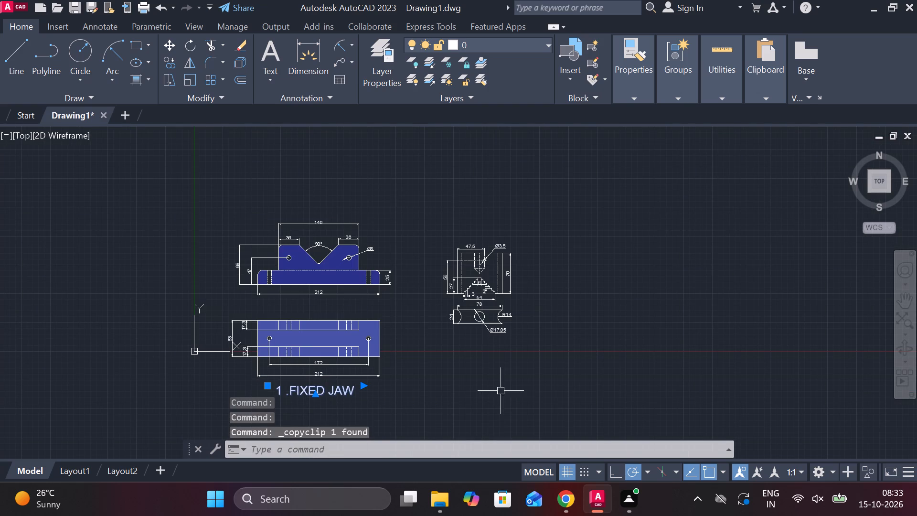
key("ctrl+v")
scroll(477, 368, "up", 1)
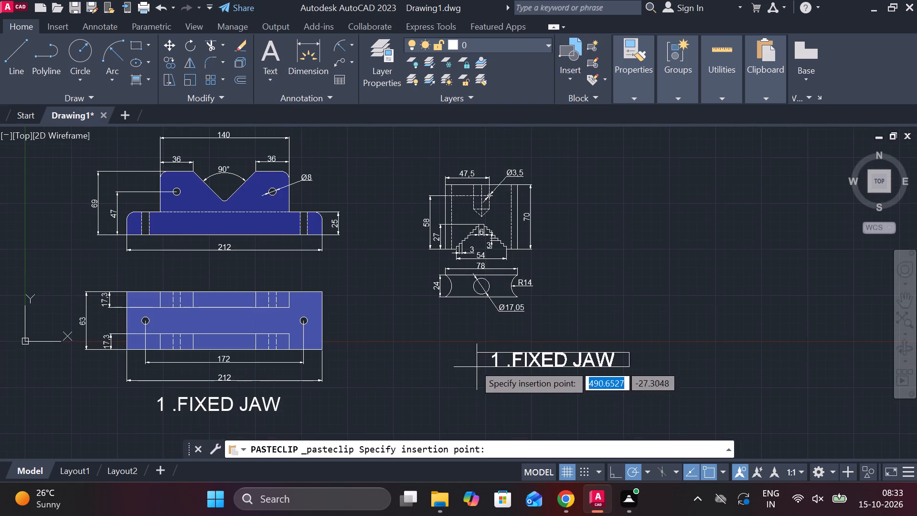
scroll(410, 329, "up", 1)
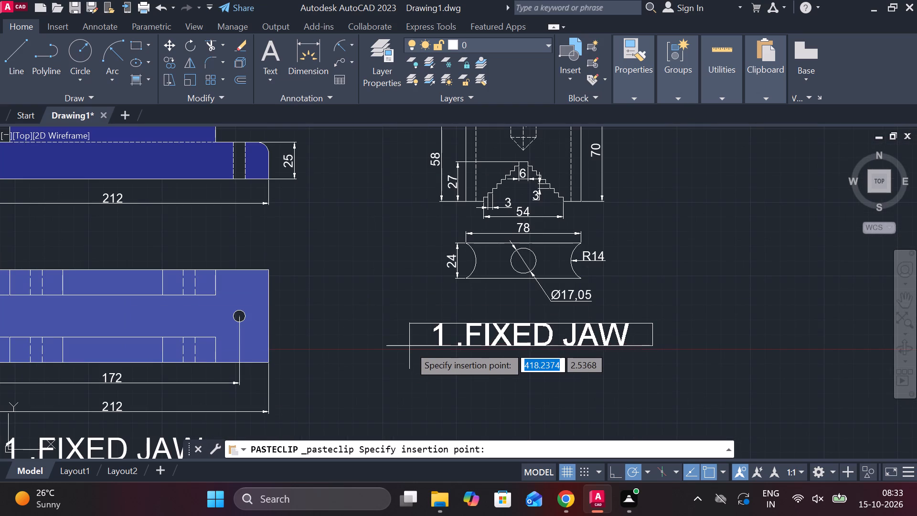
left_click(409, 346)
Change the copied title below the stepped part to "2. MOVABLE JAW" and widen its text frame so it fits on one line.
double_click(500, 340)
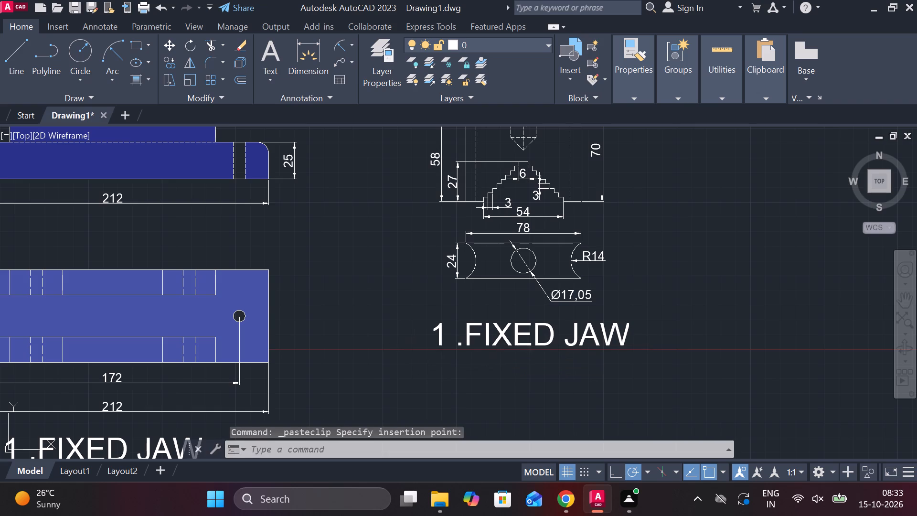
left_click_drag(627, 336, 436, 342)
key("2")
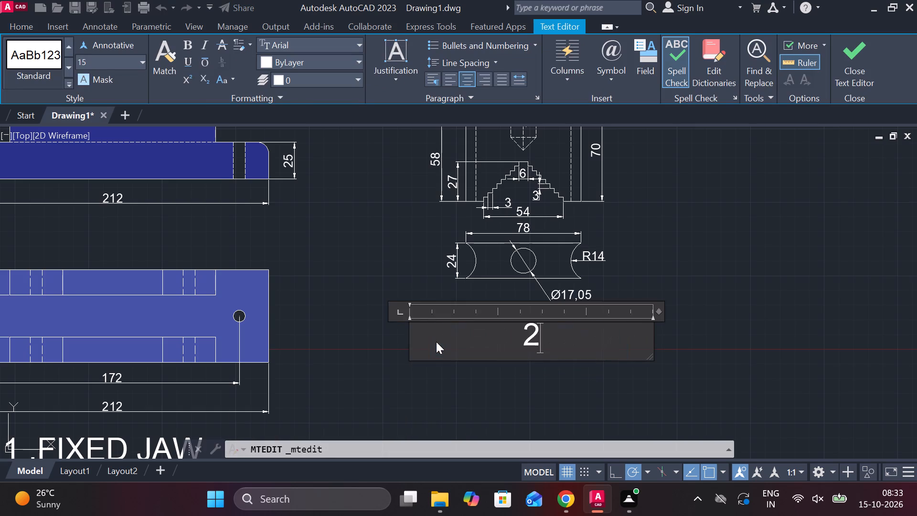
key("period")
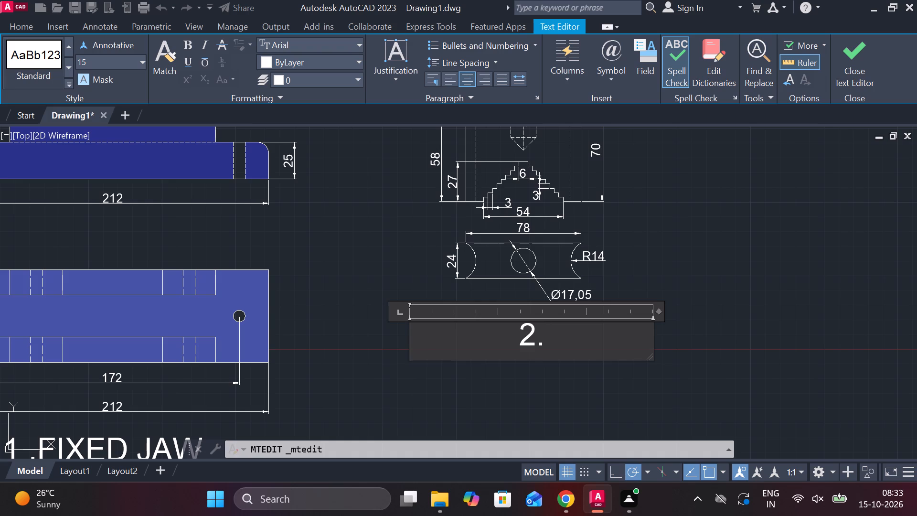
key("space")
type("MOVABLE")
key("space")
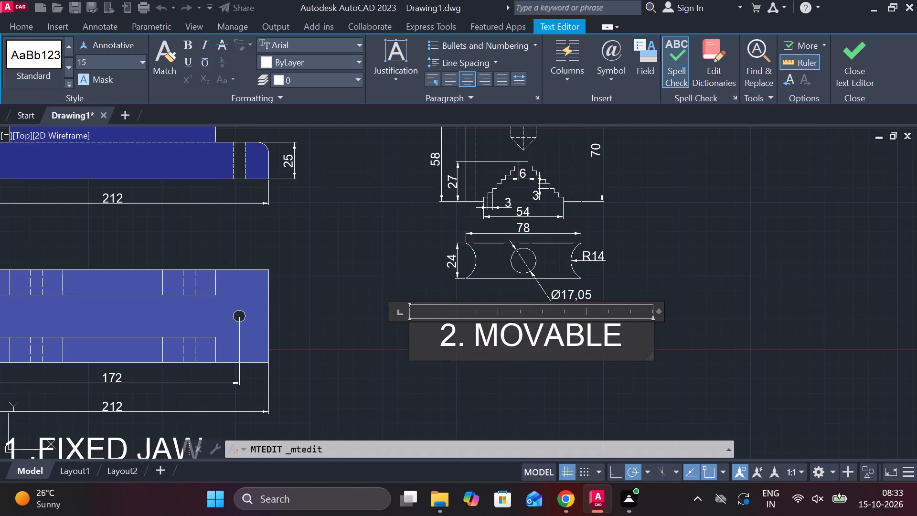
type("JAW")
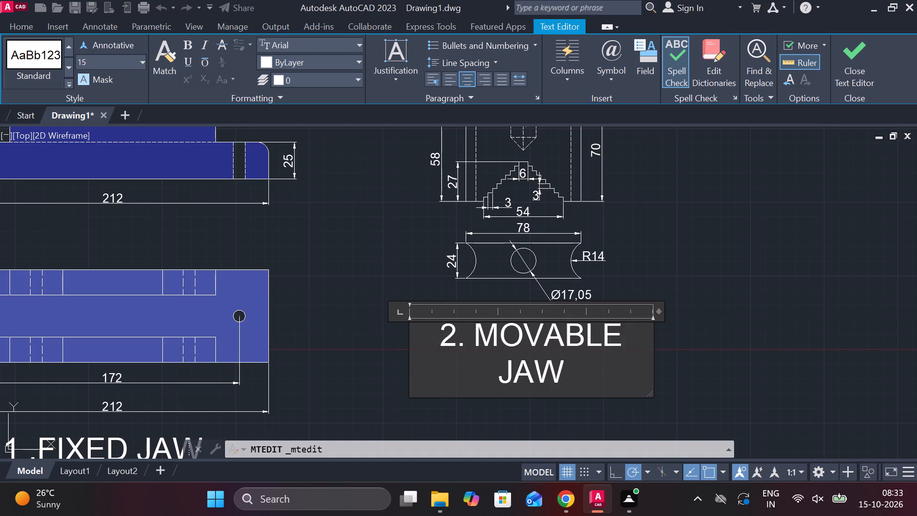
left_click_drag(652, 344, 661, 344)
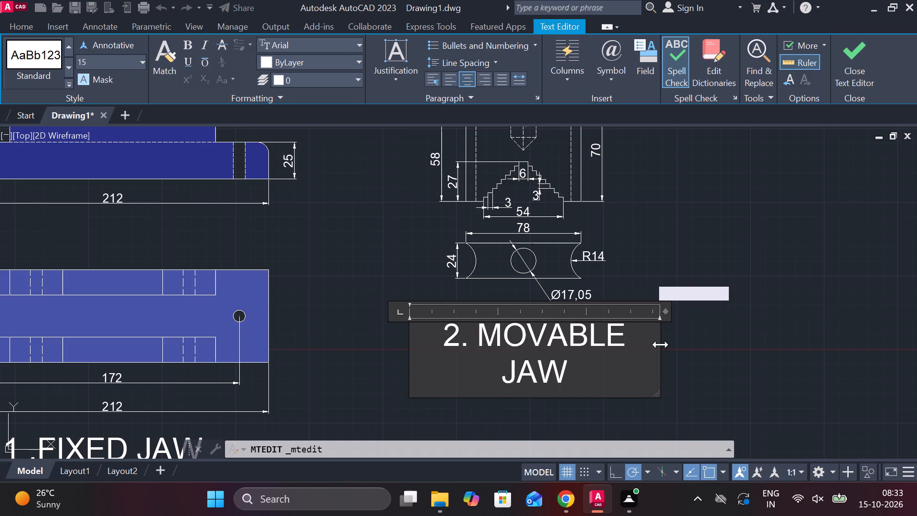
left_click_drag(661, 344, 665, 344)
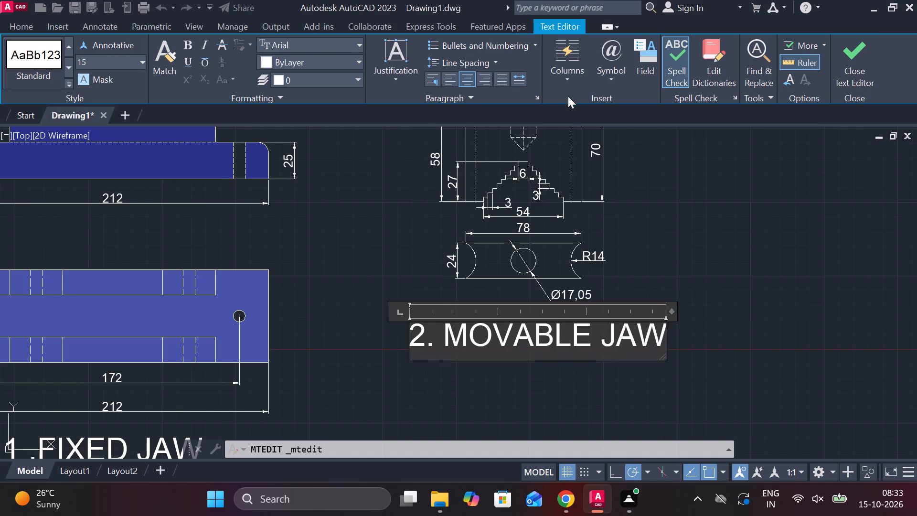
left_click(868, 49)
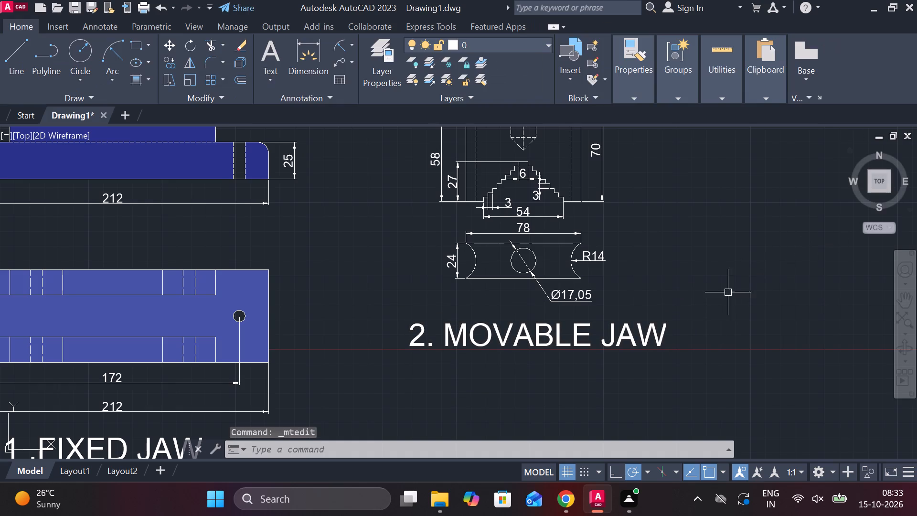
Start a gradient fill with both gradient colours set to 41,49,137.
scroll(714, 294, "down", 1)
middle_click_drag(710, 293, 724, 314)
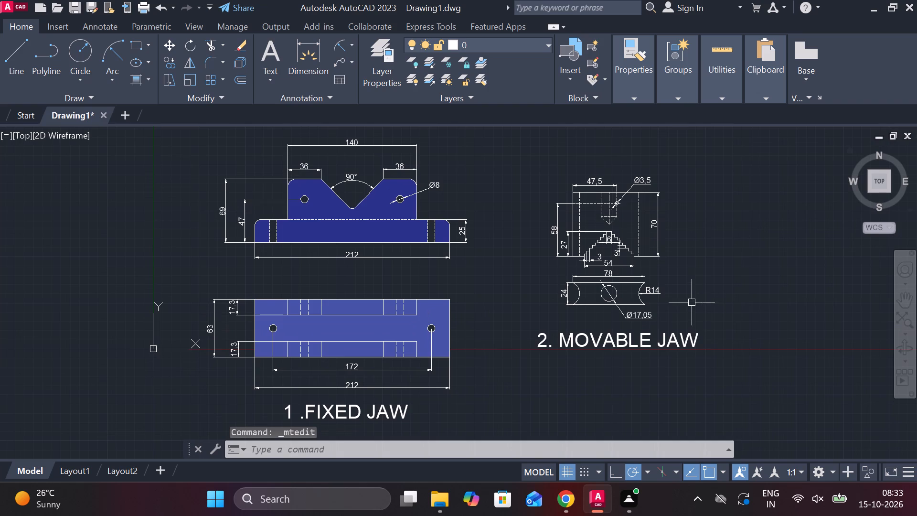
scroll(636, 266, "up", 2)
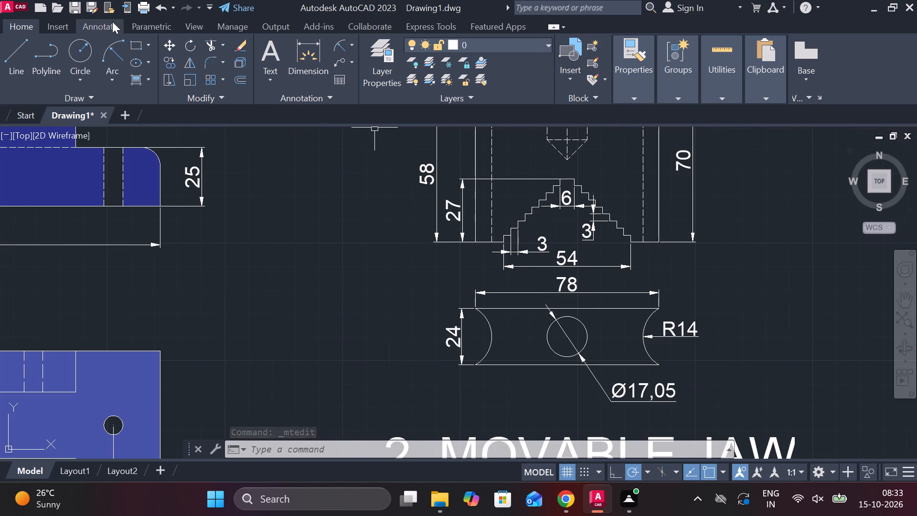
double_click(141, 80)
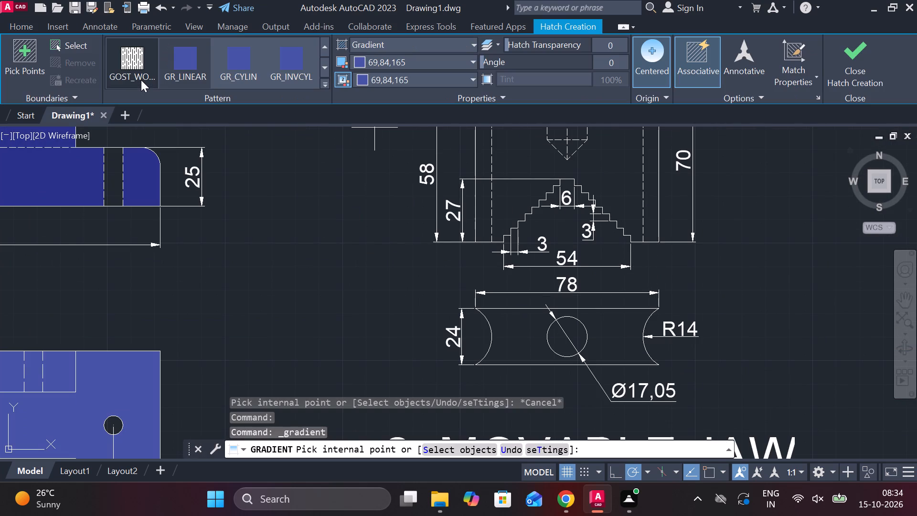
left_click(438, 61)
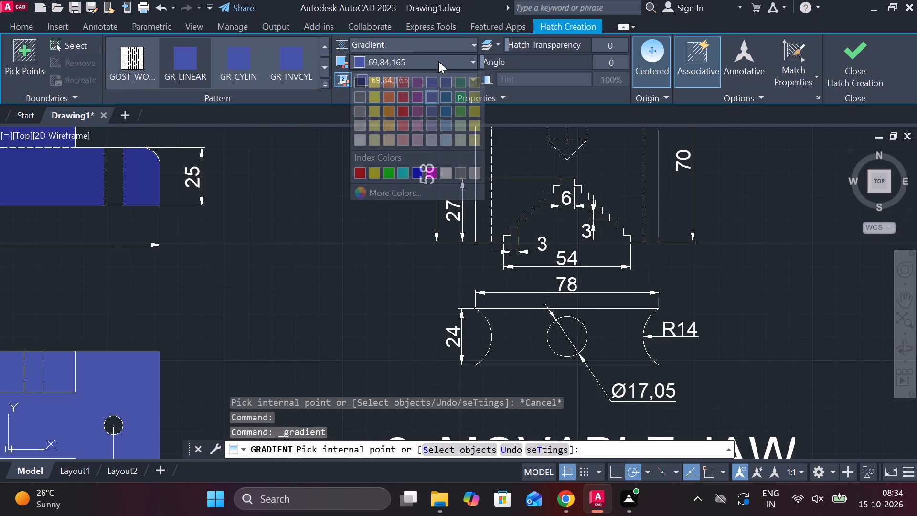
left_click(437, 79)
left_click(437, 79)
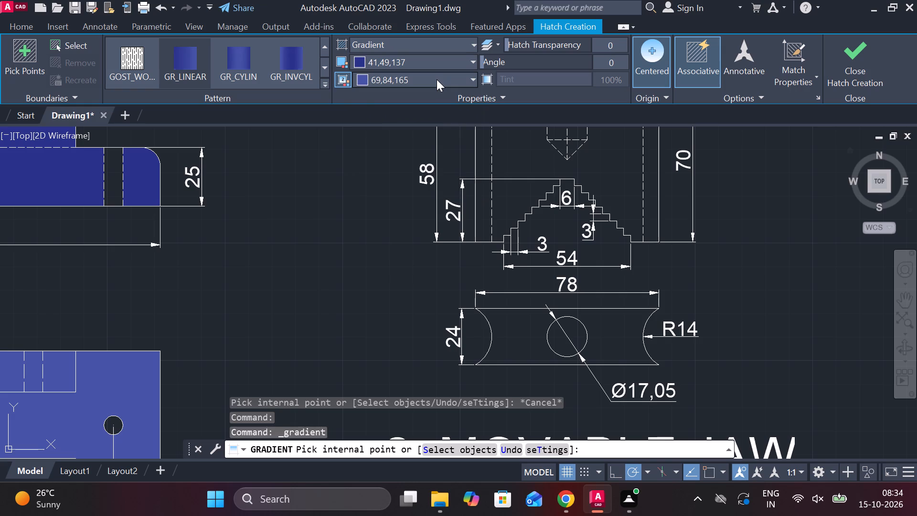
left_click(437, 100)
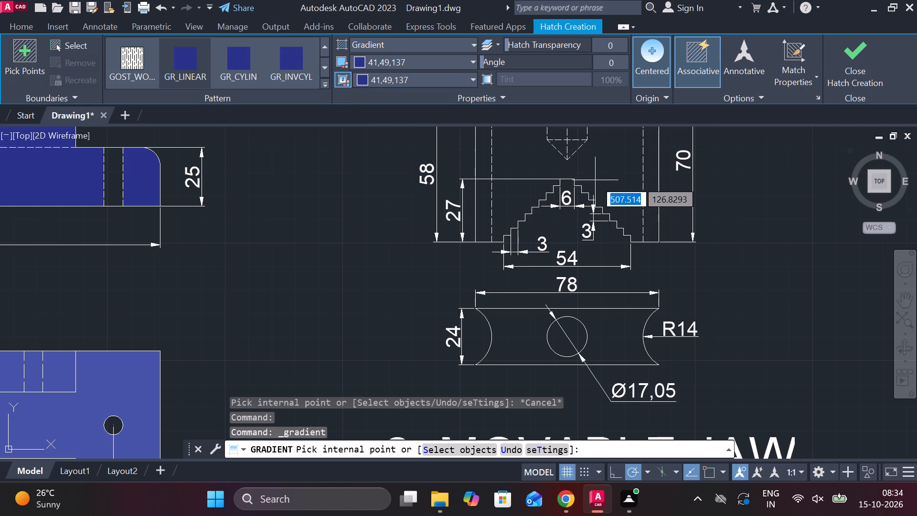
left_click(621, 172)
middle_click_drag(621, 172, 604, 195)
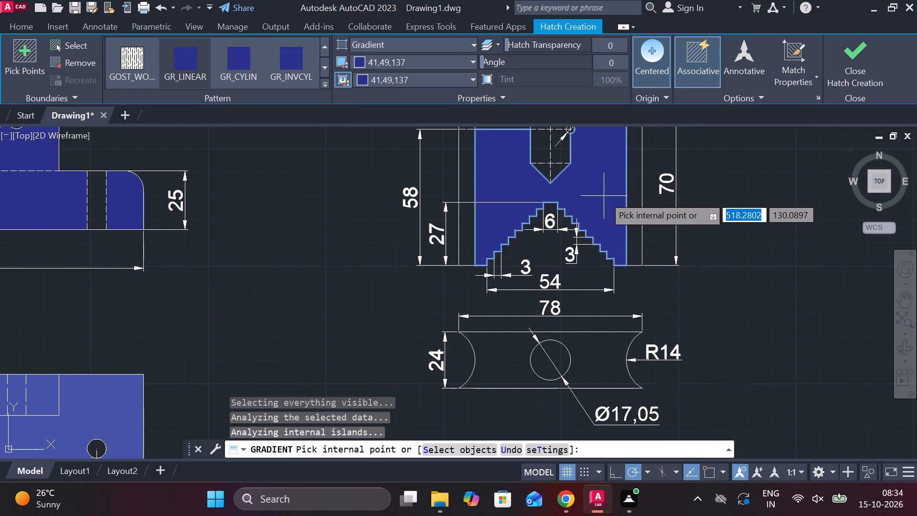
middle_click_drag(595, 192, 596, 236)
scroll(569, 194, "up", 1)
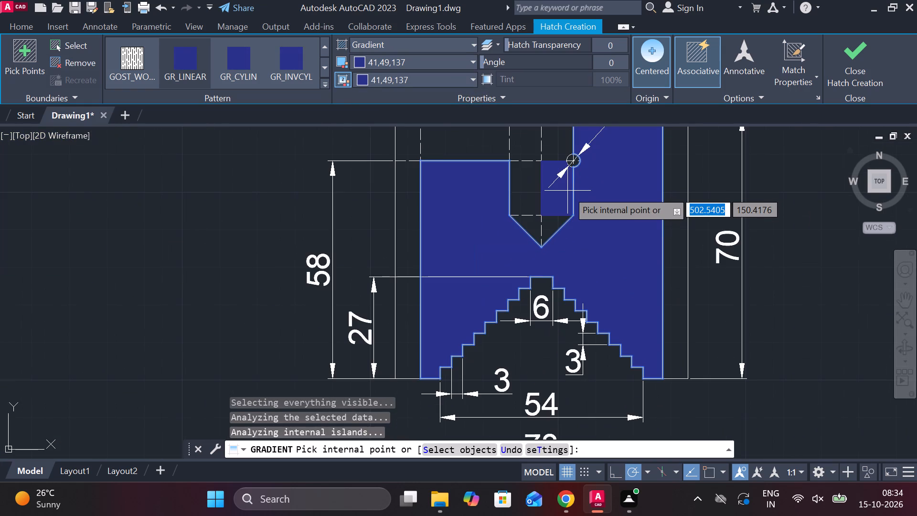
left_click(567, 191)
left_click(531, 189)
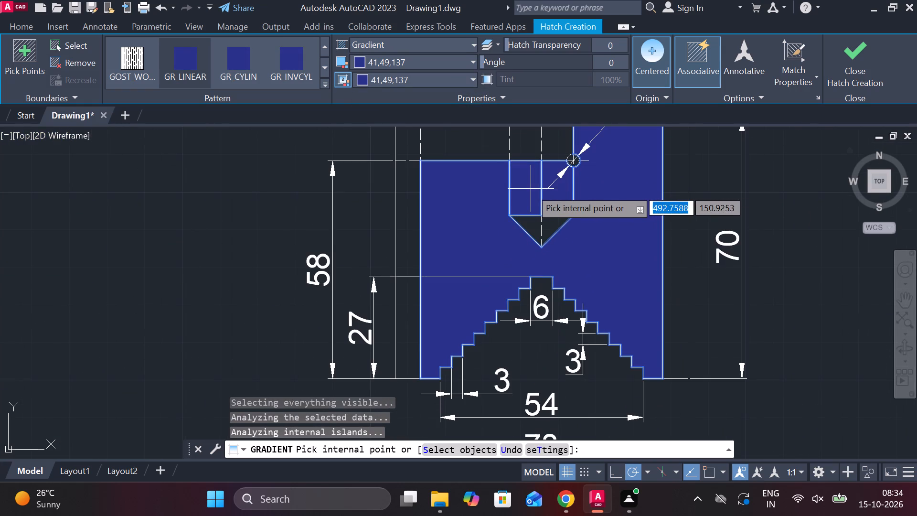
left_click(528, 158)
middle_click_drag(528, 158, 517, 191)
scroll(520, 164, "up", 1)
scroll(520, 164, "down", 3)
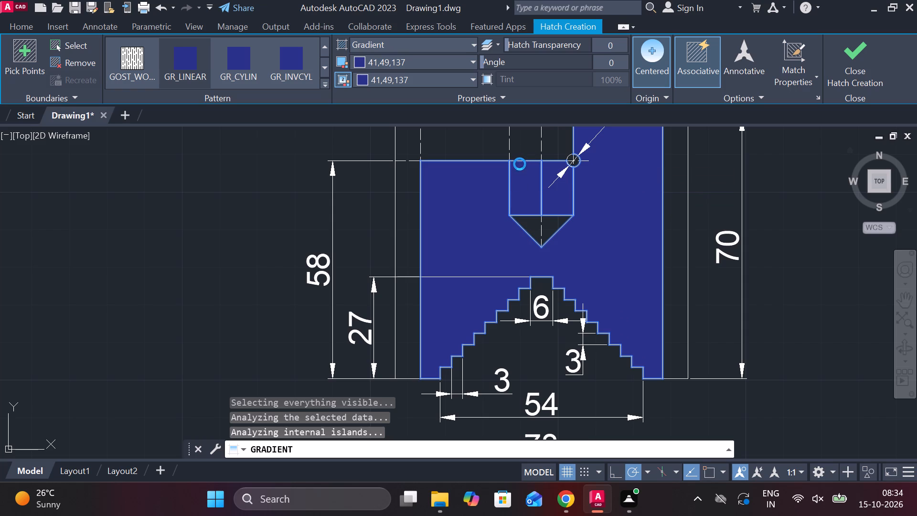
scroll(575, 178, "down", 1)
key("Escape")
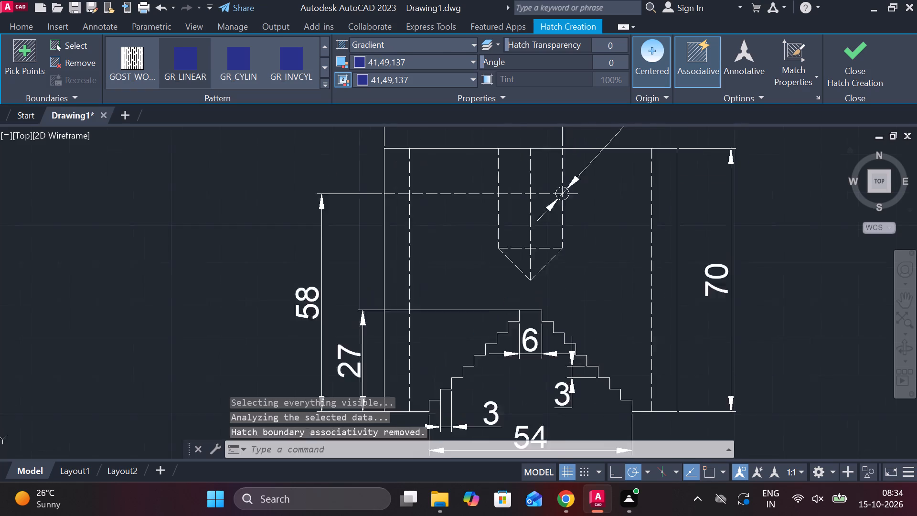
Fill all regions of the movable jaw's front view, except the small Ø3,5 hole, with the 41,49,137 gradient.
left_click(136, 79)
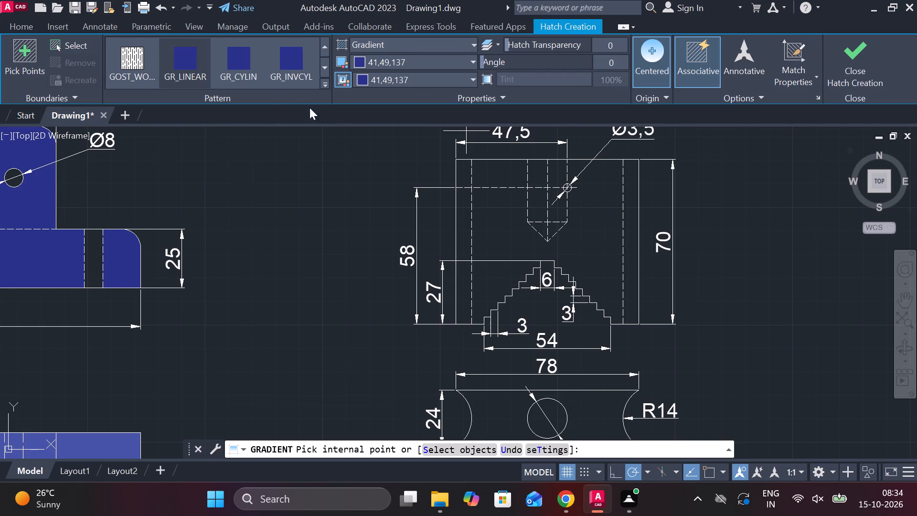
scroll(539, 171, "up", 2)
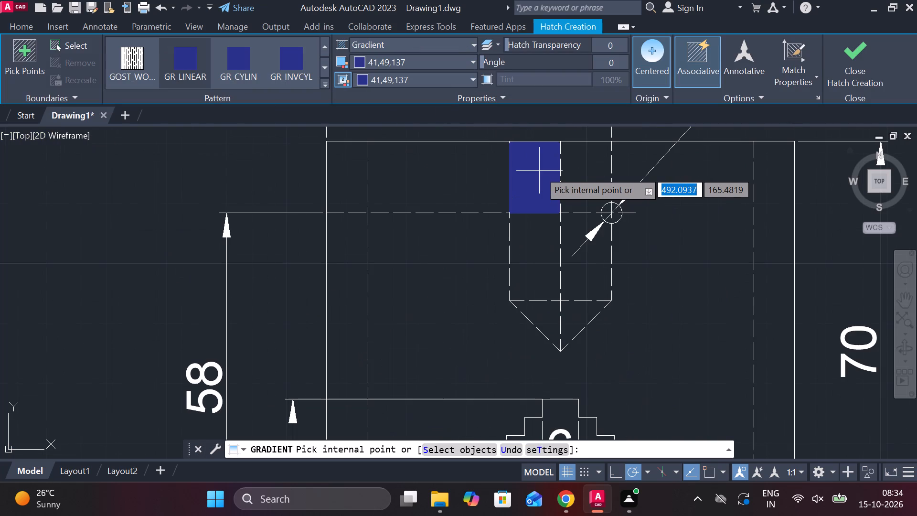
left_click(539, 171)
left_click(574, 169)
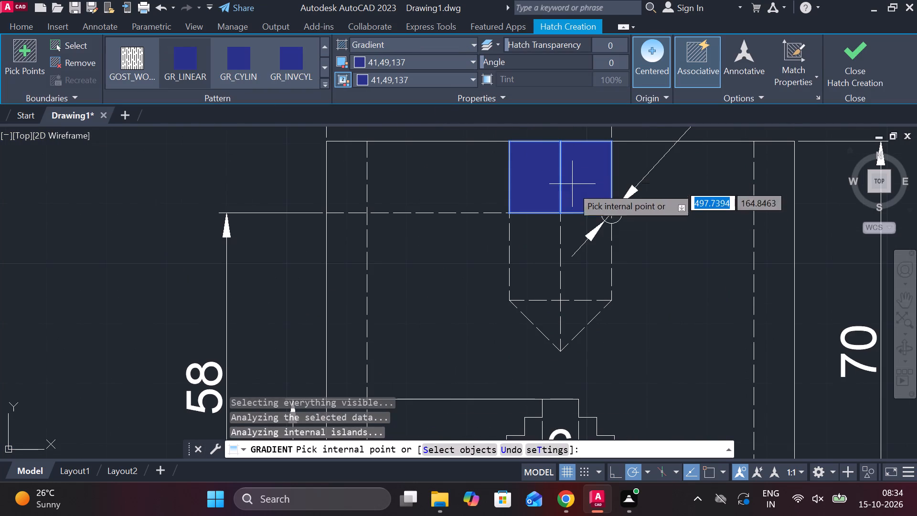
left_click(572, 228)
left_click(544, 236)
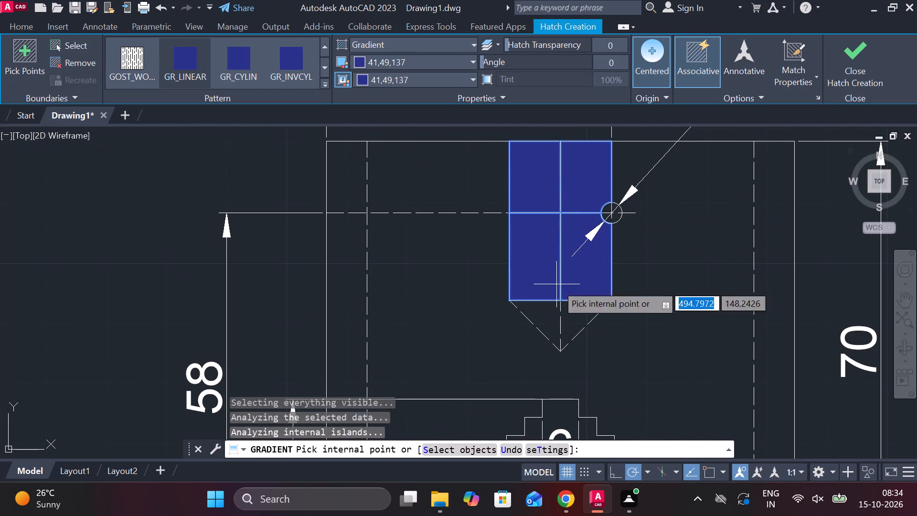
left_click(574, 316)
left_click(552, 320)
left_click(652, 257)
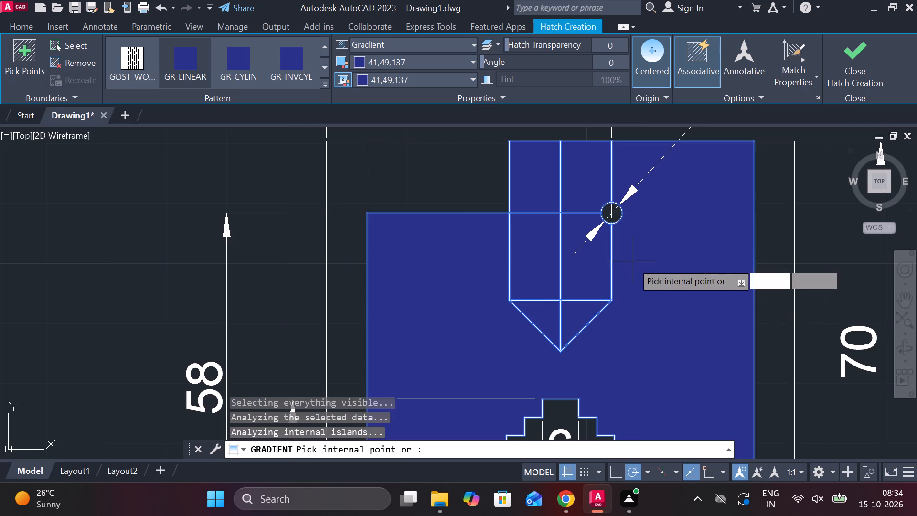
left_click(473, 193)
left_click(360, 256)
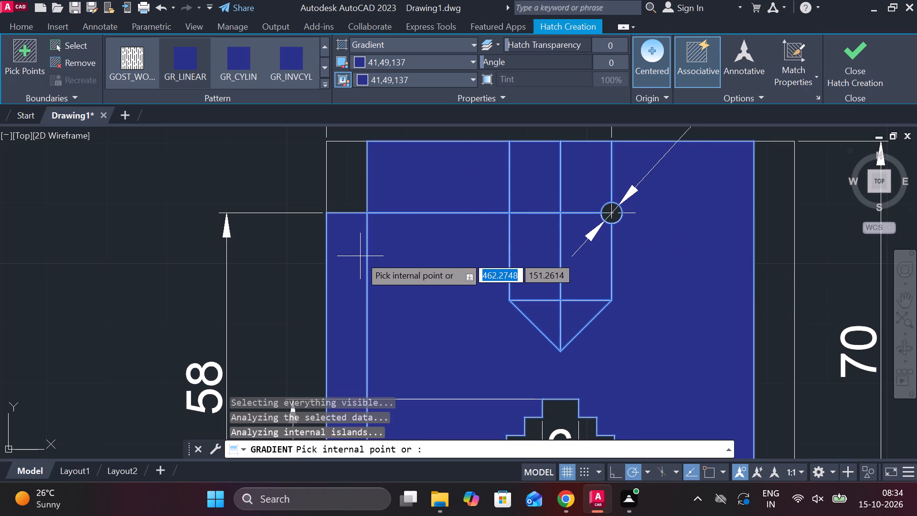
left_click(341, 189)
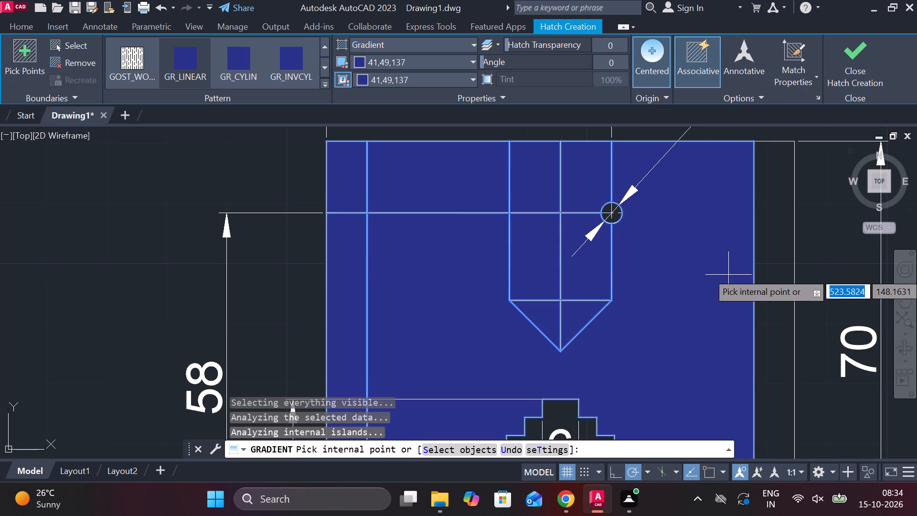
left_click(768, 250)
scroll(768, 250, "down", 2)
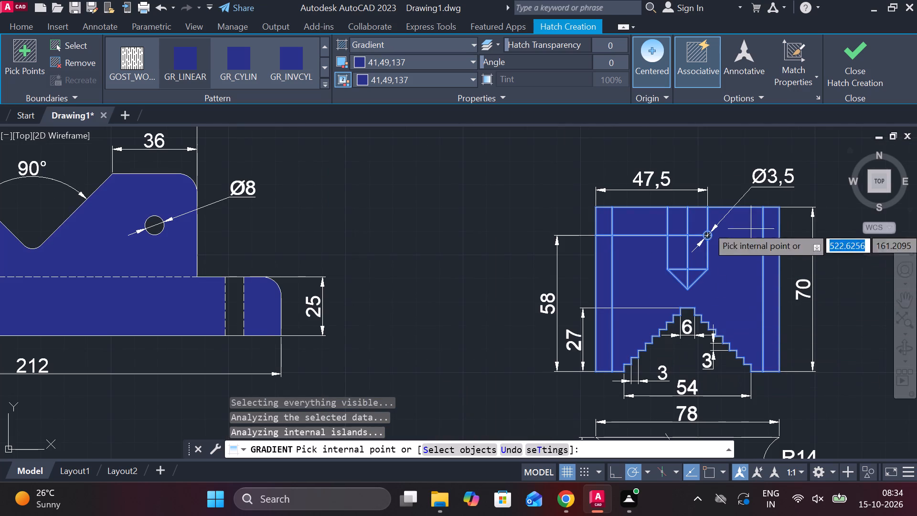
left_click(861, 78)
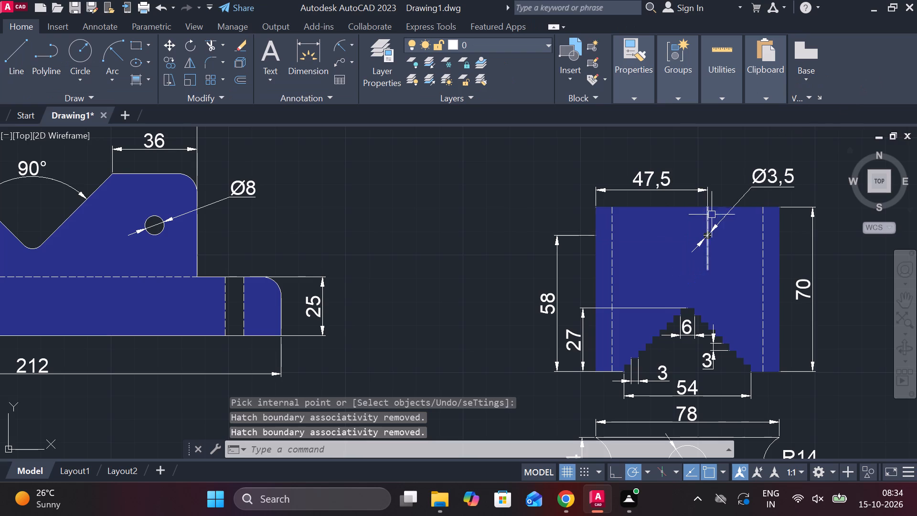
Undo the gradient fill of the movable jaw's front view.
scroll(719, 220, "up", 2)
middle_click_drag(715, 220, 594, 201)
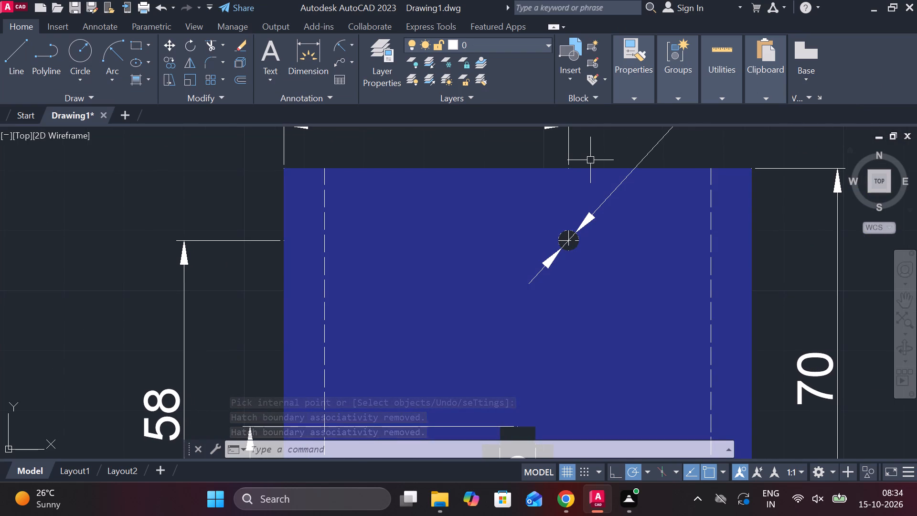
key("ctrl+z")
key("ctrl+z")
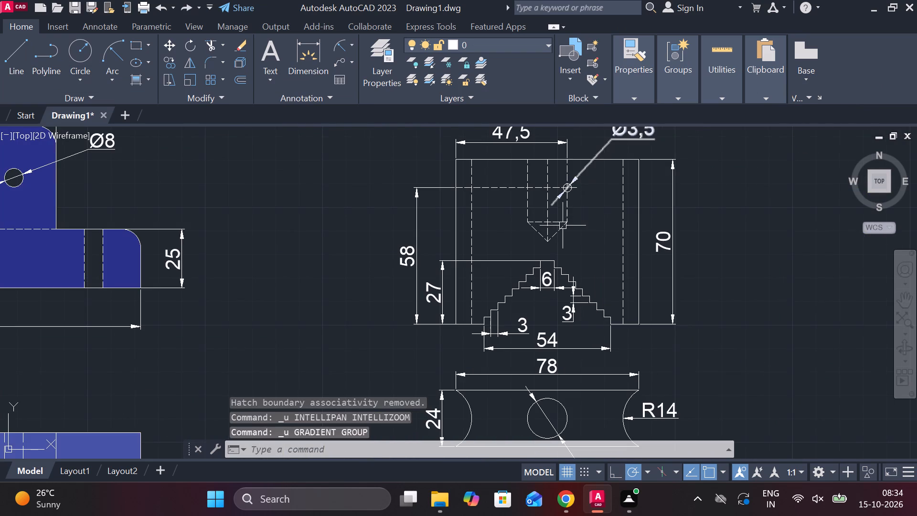
Change the two vertical side lines of the pointed hole in the movable jaw's front view to the ByLayer linetype.
scroll(533, 215, "up", 2)
middle_click_drag(537, 210, 470, 256)
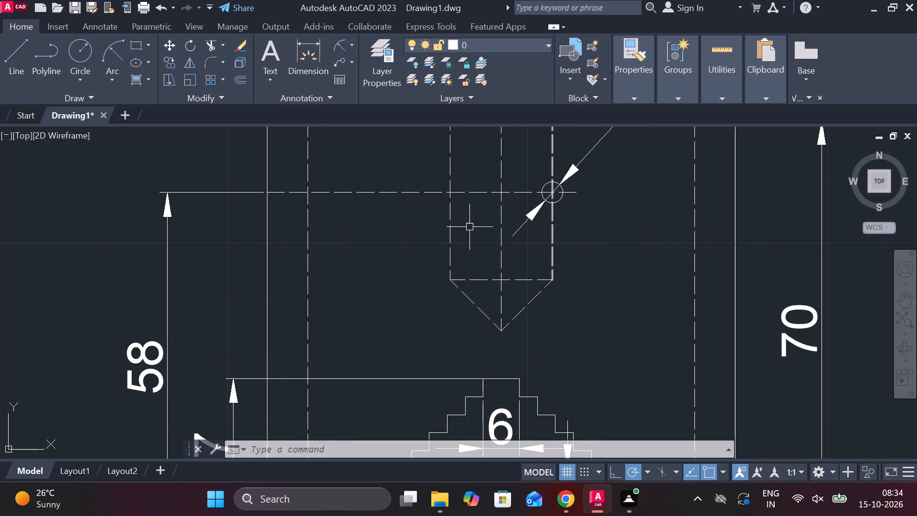
left_click(452, 216)
left_click(553, 231)
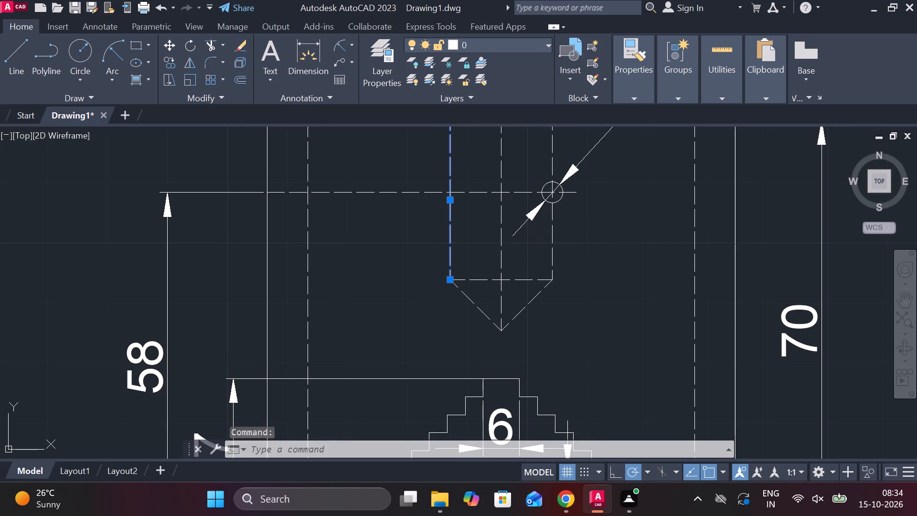
left_click(648, 102)
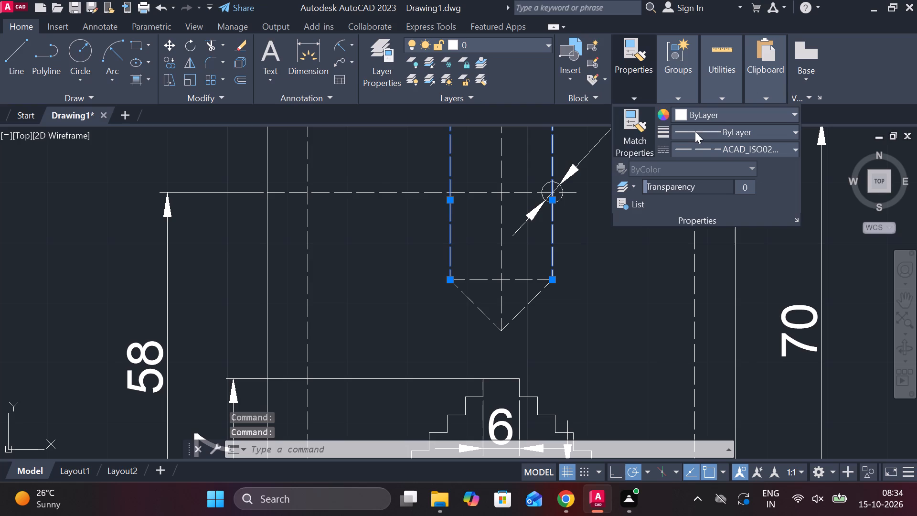
left_click(701, 148)
double_click(705, 168)
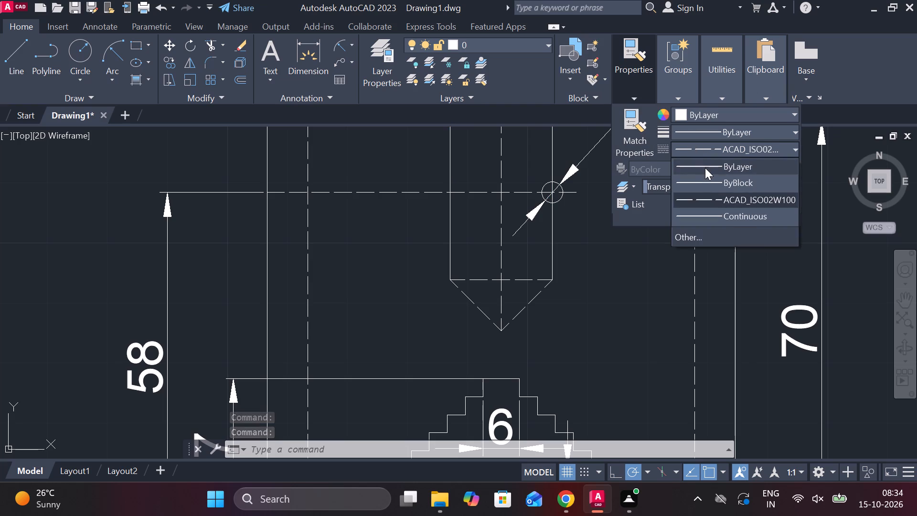
key("Escape")
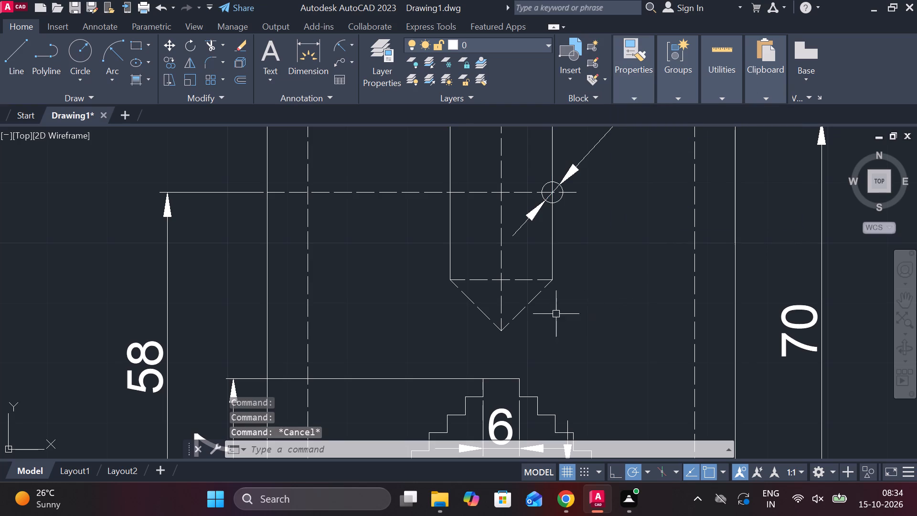
Select the right slanted line and the horizontal base line of the pointed hole's tip in the front view.
left_click(528, 307)
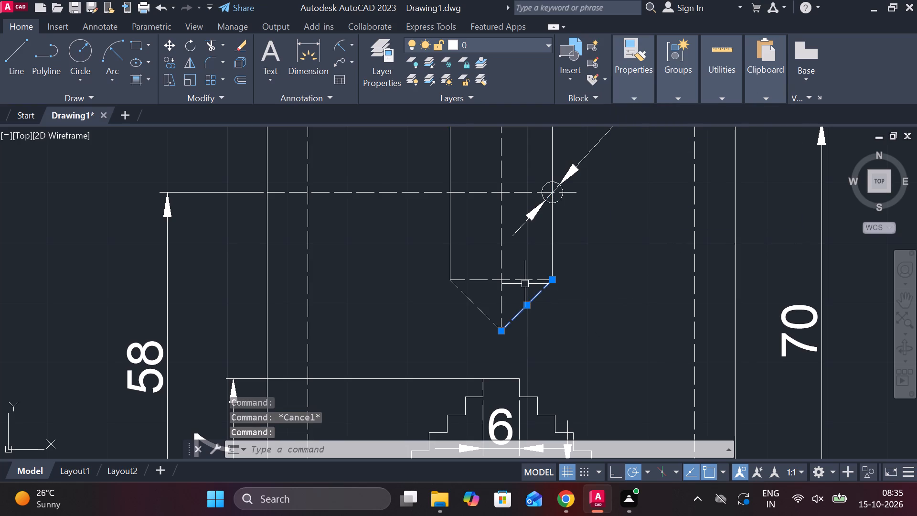
left_click(523, 281)
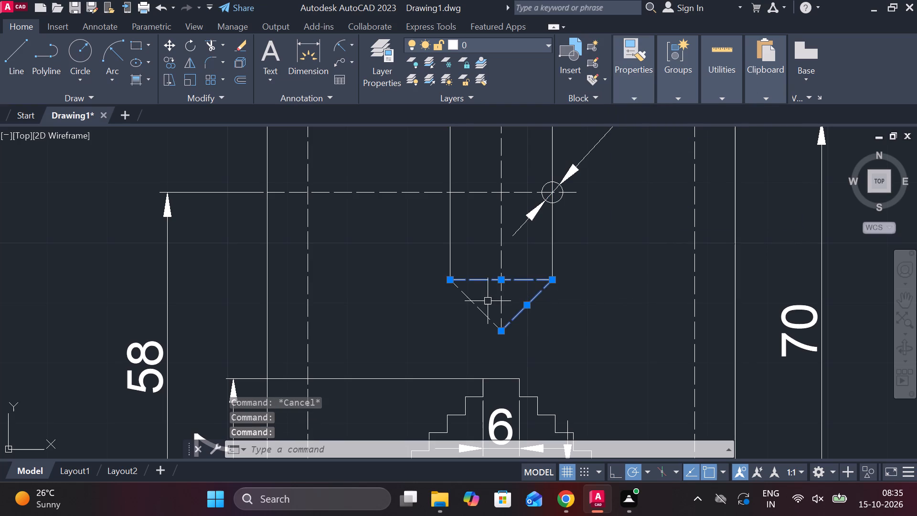
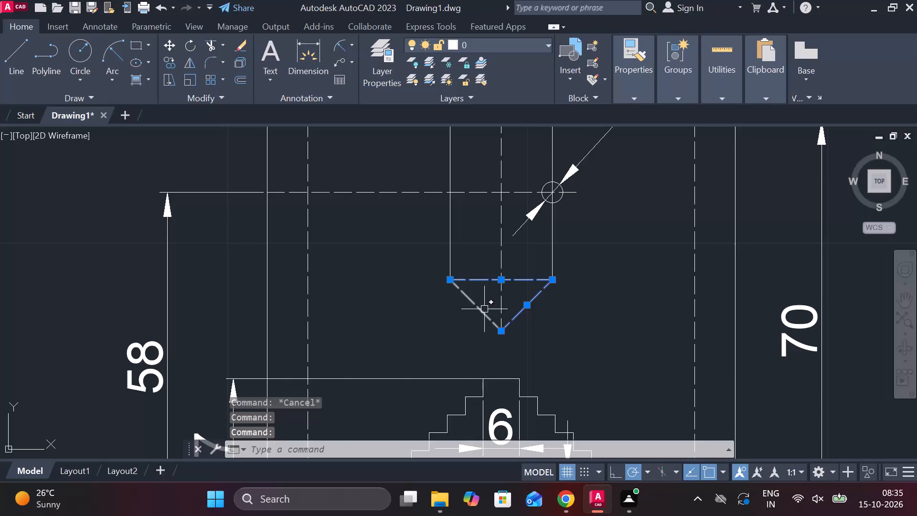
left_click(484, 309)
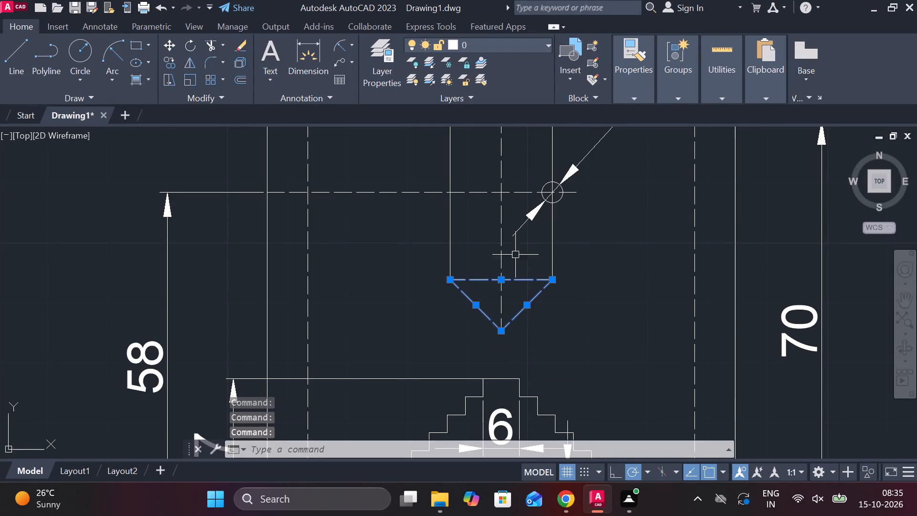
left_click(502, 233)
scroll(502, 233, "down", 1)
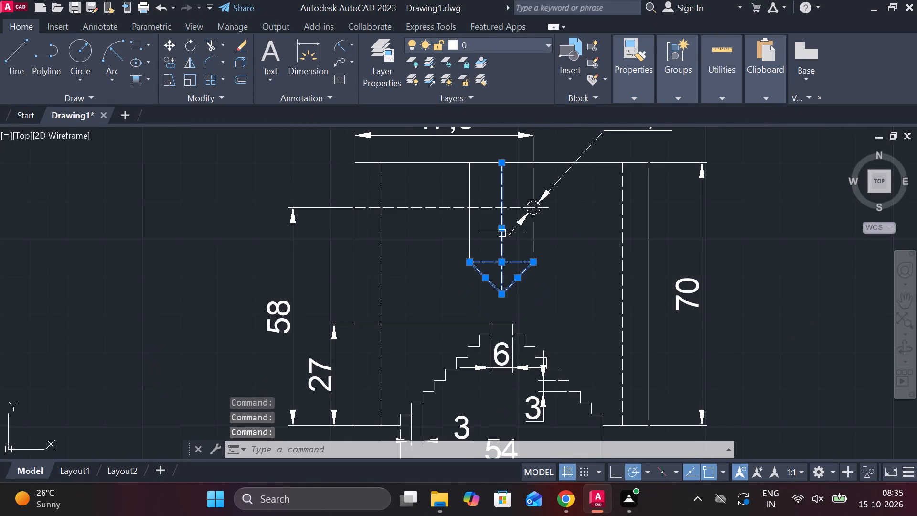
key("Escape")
Undo the ByLayer linetype change on the two vertical side lines of the movable jaw's pointed hole.
key("ctrl+z")
key("ctrl+z")
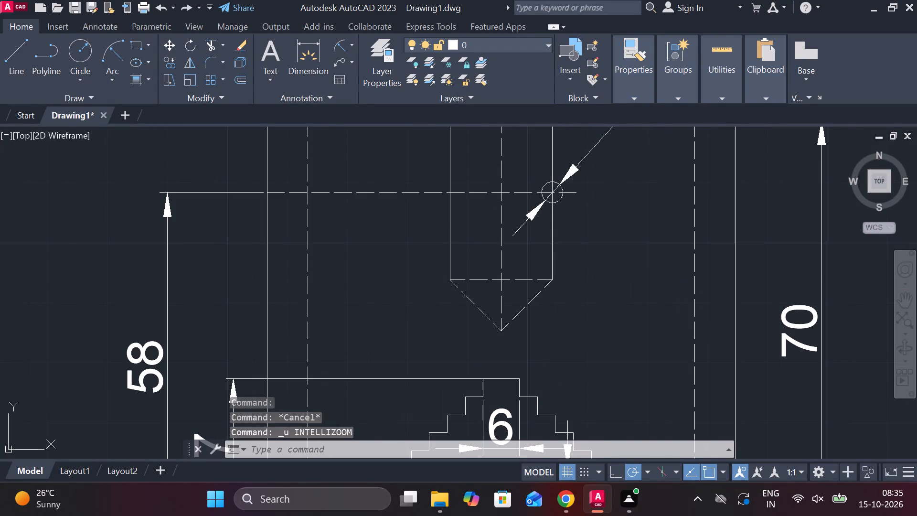
Fill the body and both side strips of the movable jaw's front view with the 41,49,137 gradient, leaving the pointed hole empty.
left_click(134, 79)
left_click(380, 272)
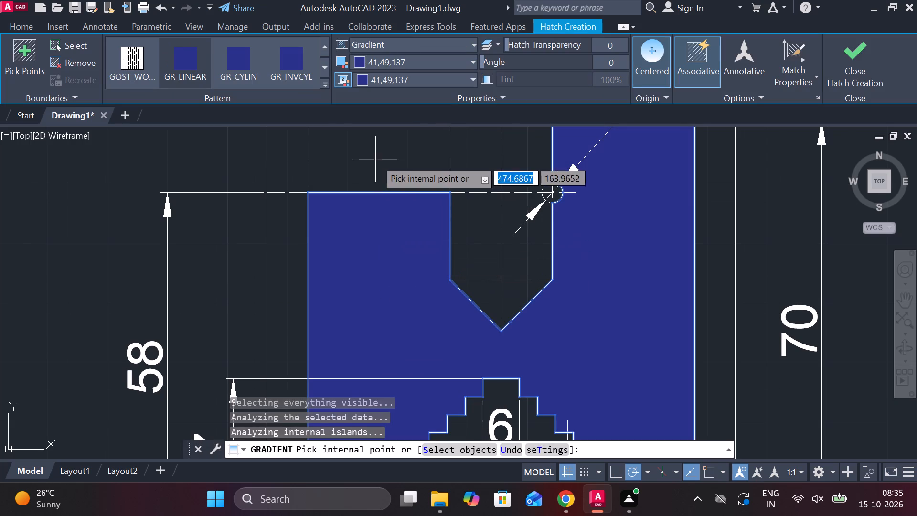
left_click(375, 159)
scroll(619, 215, "down", 2)
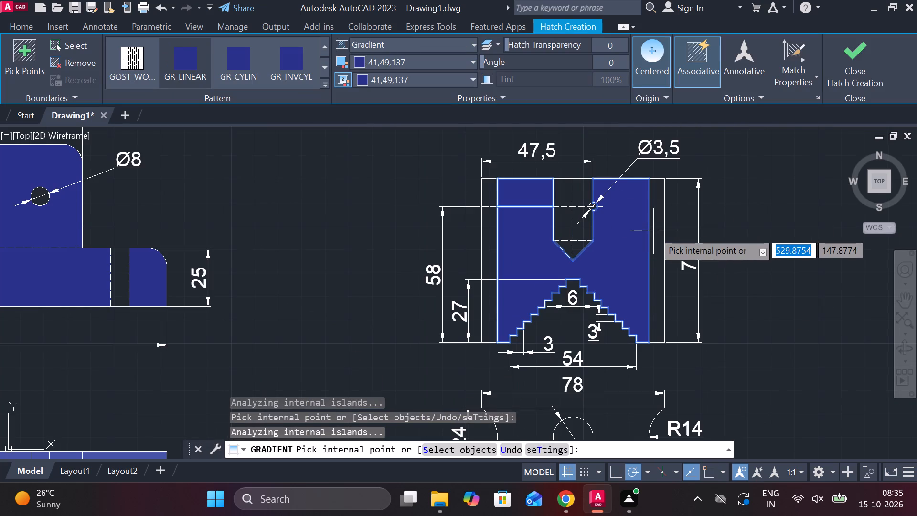
left_click(653, 231)
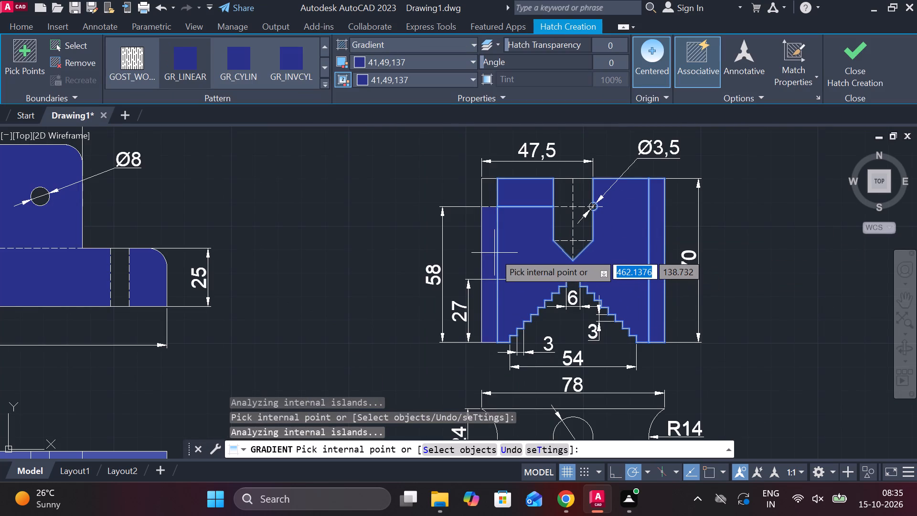
left_click(494, 253)
left_click(489, 195)
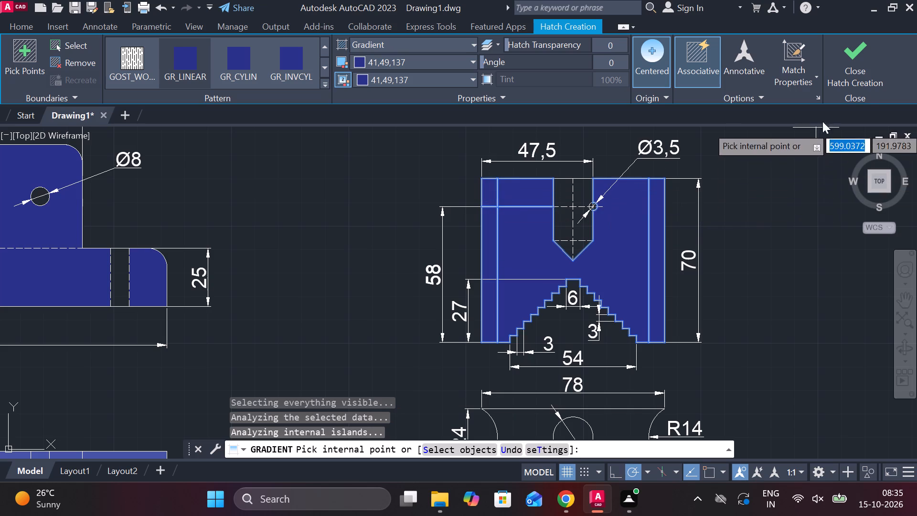
left_click(859, 86)
Fill the movable jaw's lower view around the Ø17,05 hole with a linear gradient from 69,84,165 to 41,49,137.
middle_click_drag(730, 292, 731, 292)
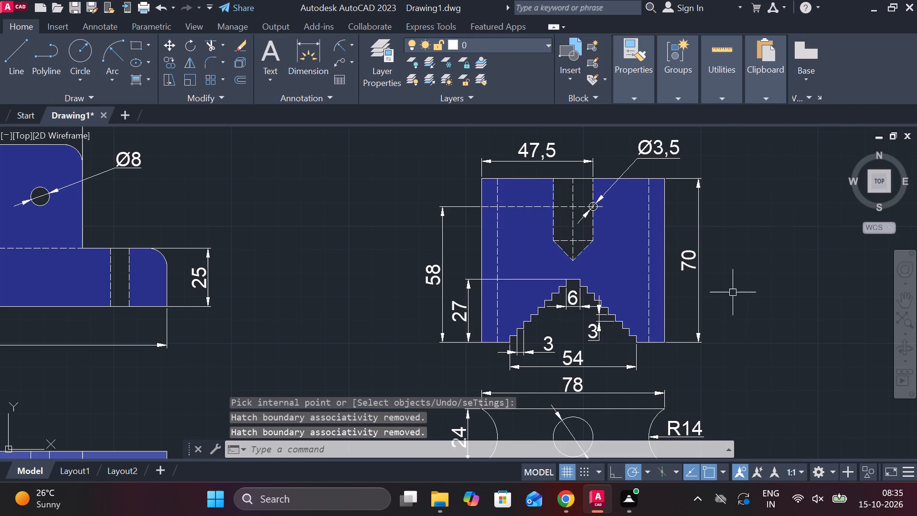
middle_click_drag(731, 292, 688, 257)
middle_click_drag(663, 332, 620, 196)
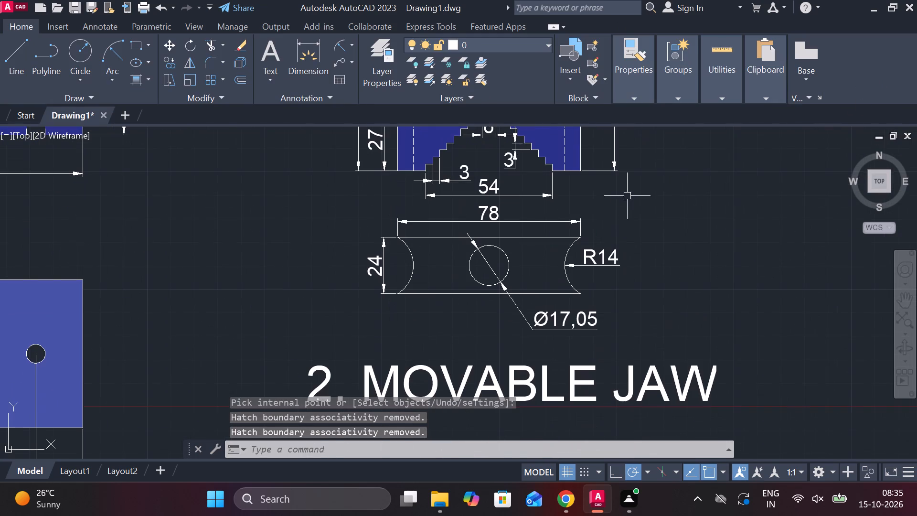
left_click(145, 79)
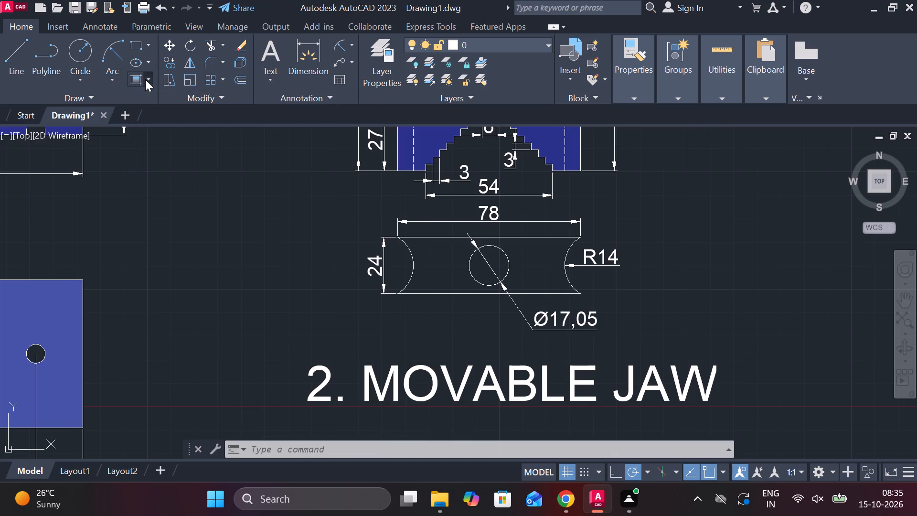
left_click(145, 79)
left_click(140, 79)
left_click(405, 63)
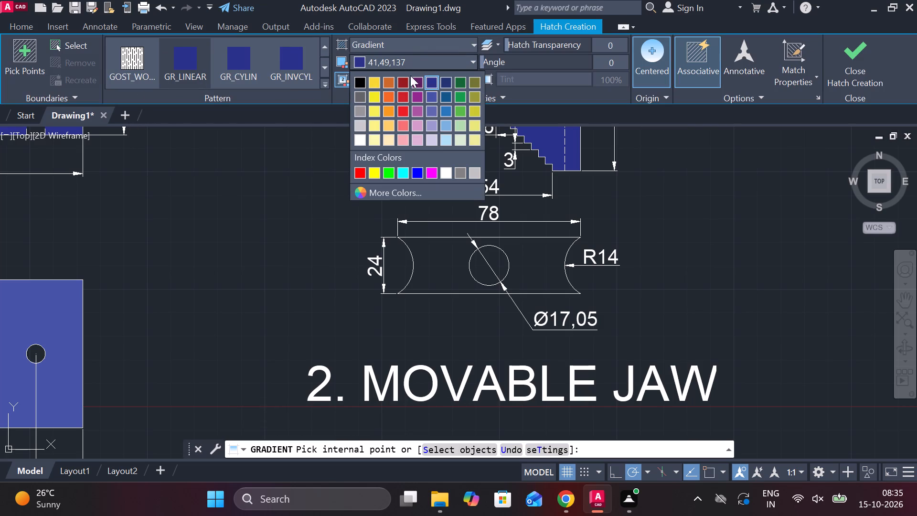
left_click(429, 96)
left_click(382, 79)
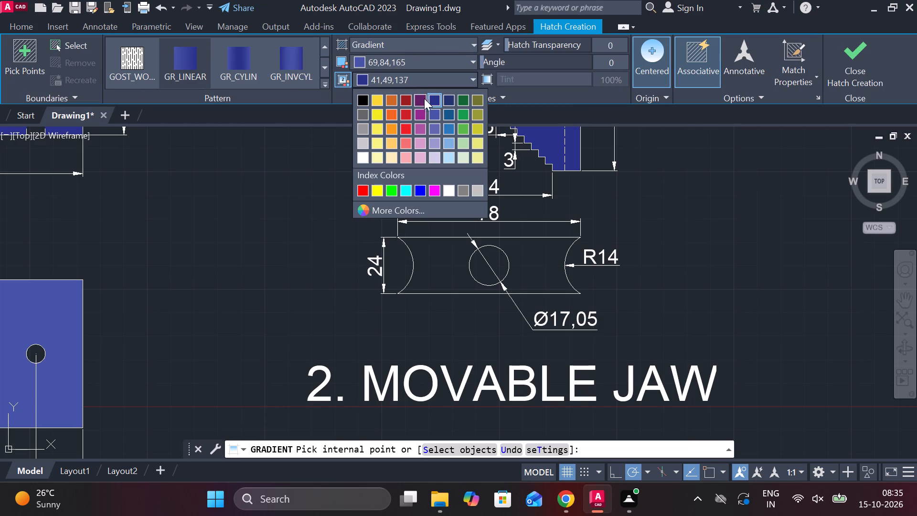
left_click(433, 107)
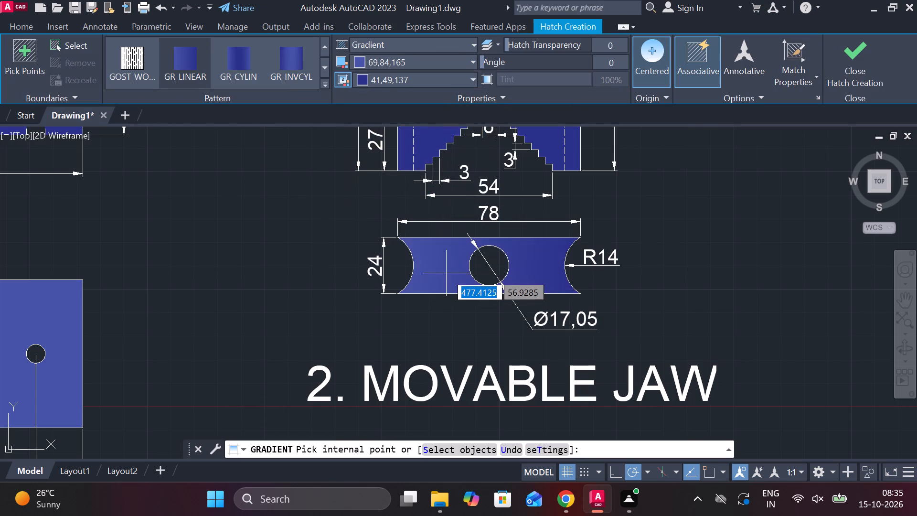
left_click(446, 273)
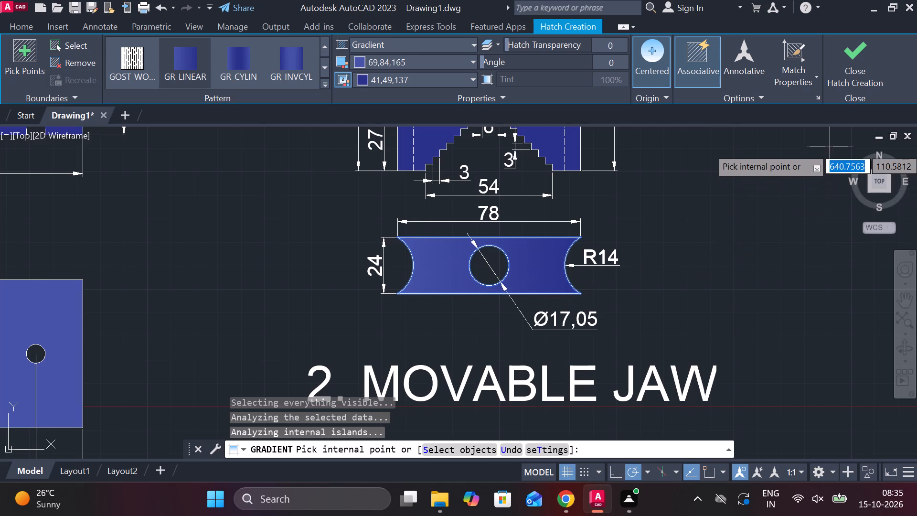
left_click(845, 85)
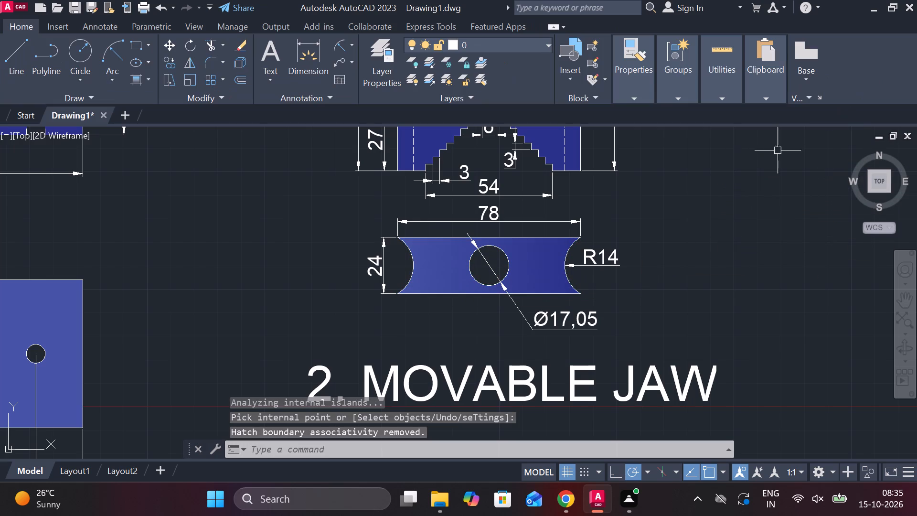
Draw a closed horizontal rectangle 26 long and 3 high with lines, in the empty space below the fixed jaw title.
scroll(632, 220, "down", 2)
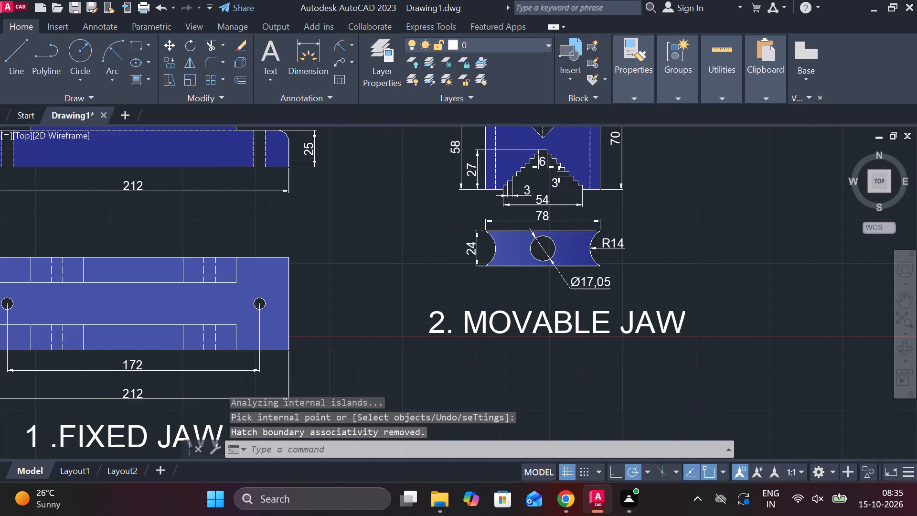
scroll(642, 238, "down", 1)
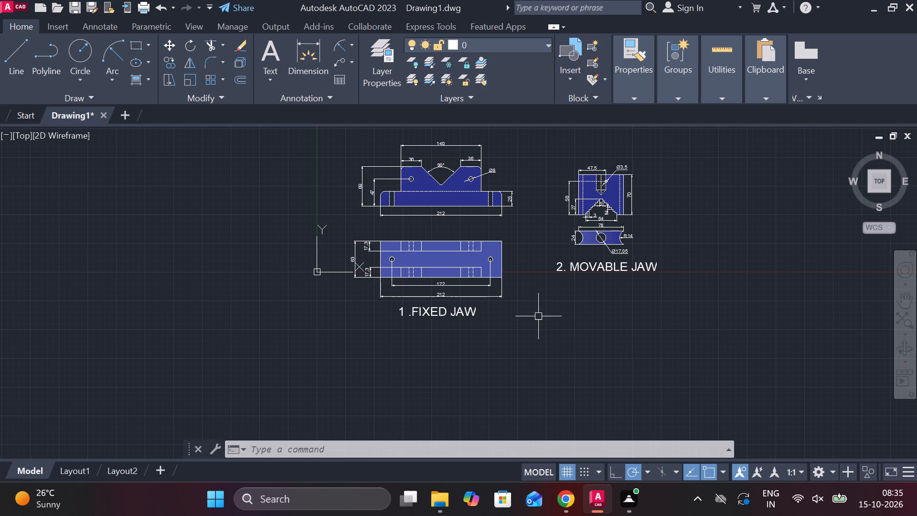
middle_click_drag(516, 338, 535, 307)
scroll(451, 322, "up", 1)
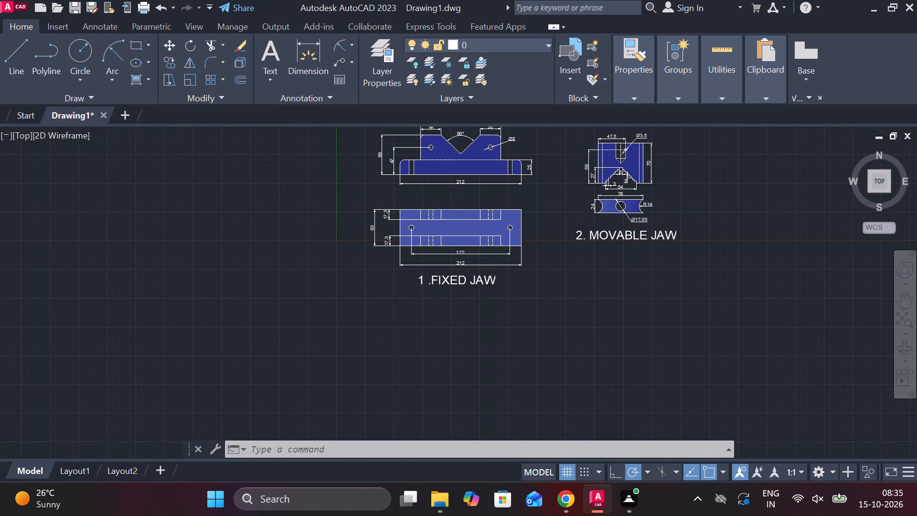
middle_click_drag(456, 322, 465, 323)
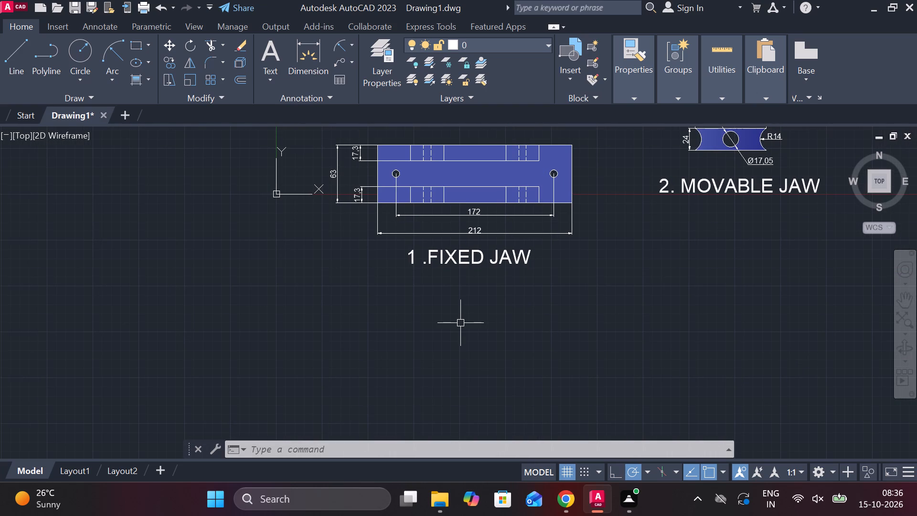
key("Escape")
key("l")
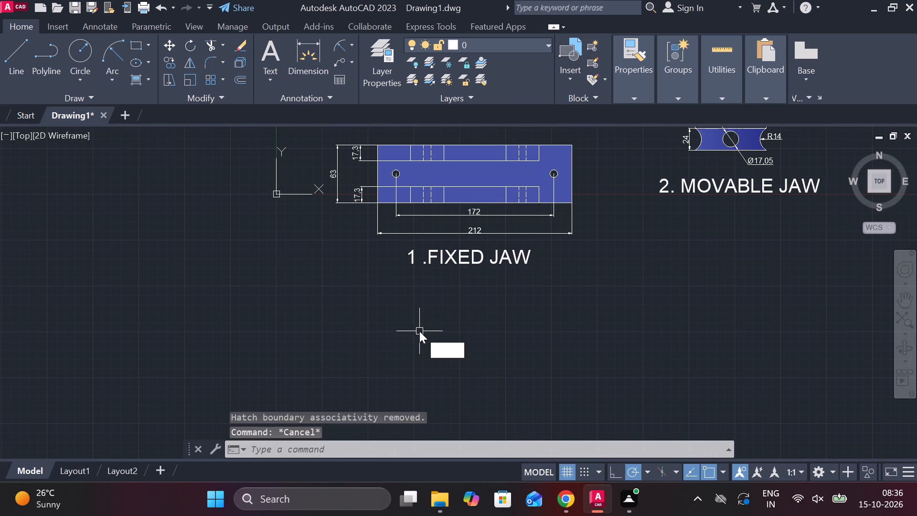
key("Return")
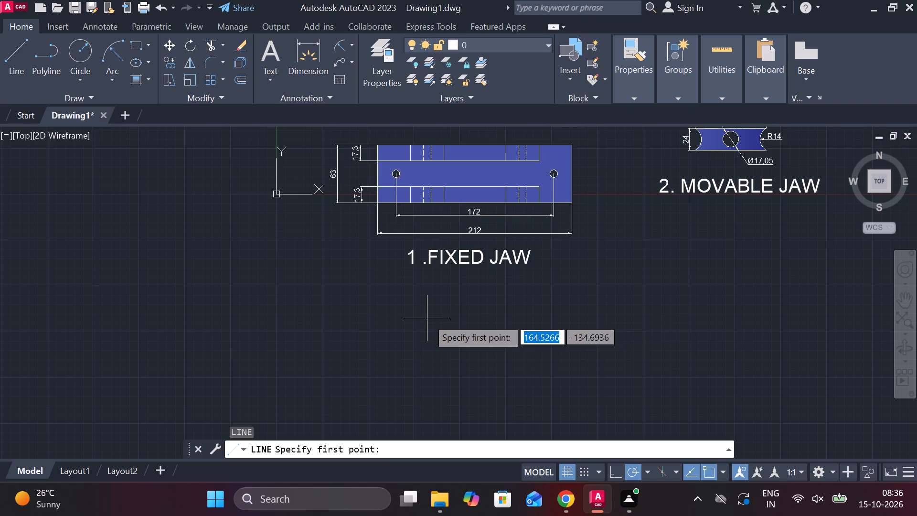
scroll(458, 311, "down", 1)
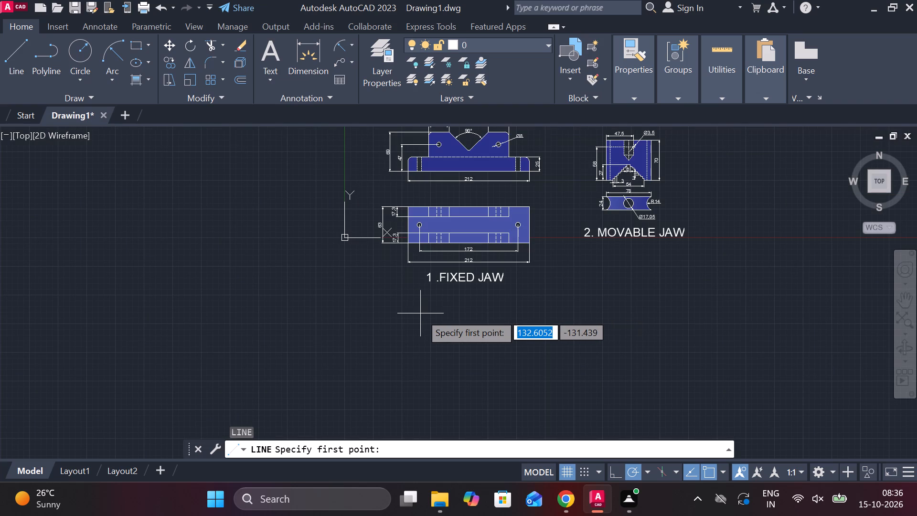
left_click(420, 313)
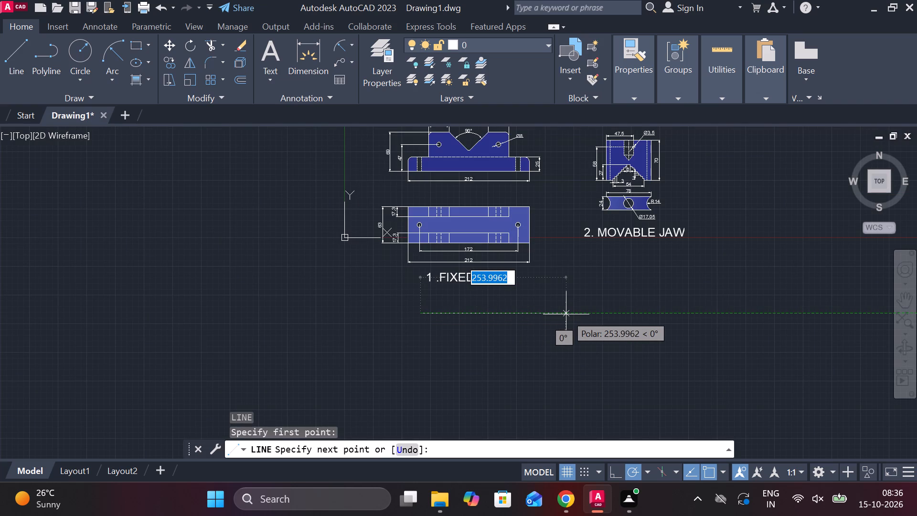
type("26")
key("space")
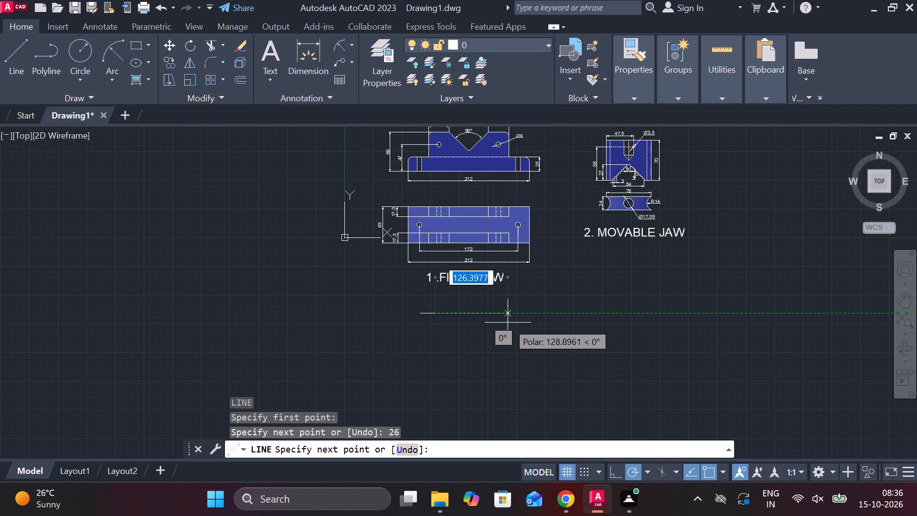
scroll(433, 296, "up", 2)
scroll(445, 304, "down", 1)
scroll(442, 308, "up", 1)
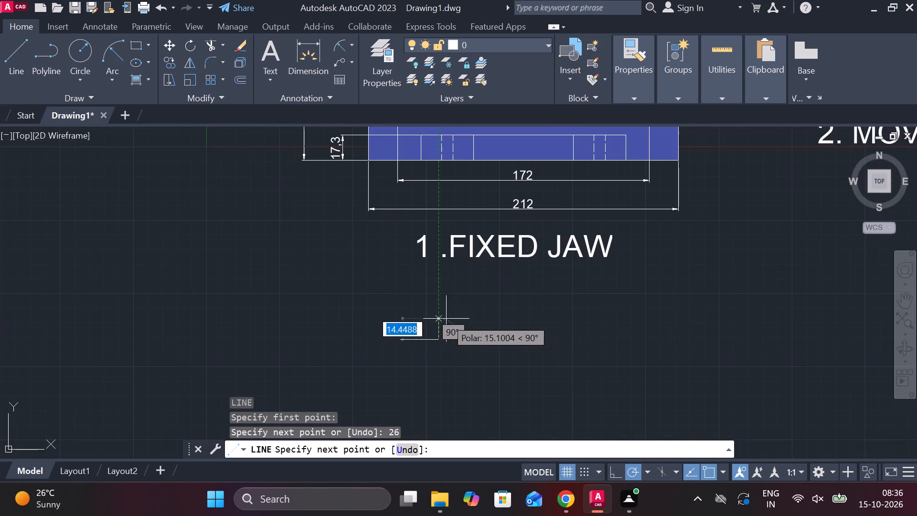
scroll(450, 323, "up", 2)
scroll(475, 325, "down", 1)
middle_click_drag(480, 324, 529, 276)
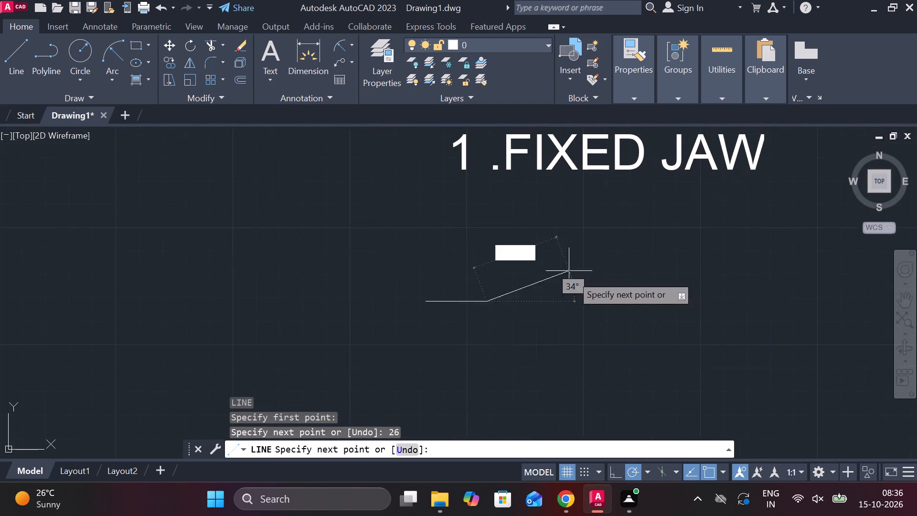
scroll(567, 301, "up", 1)
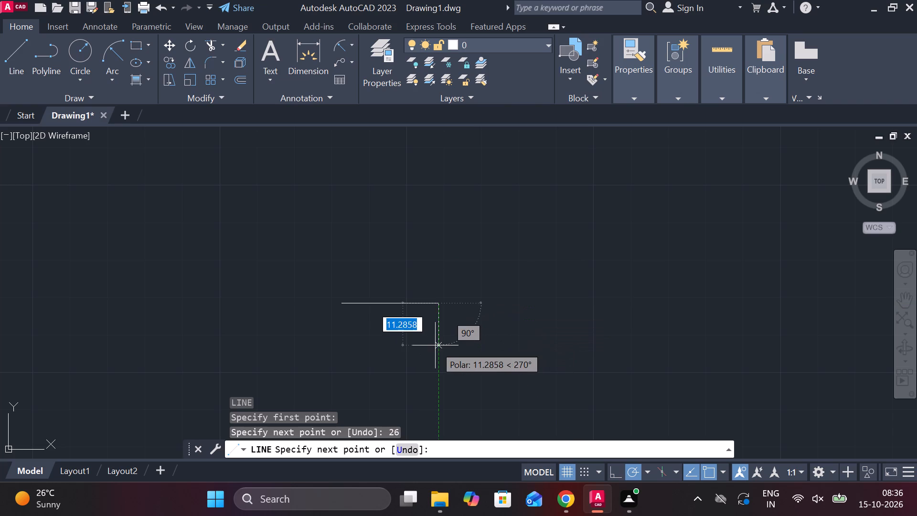
type("3")
key("space")
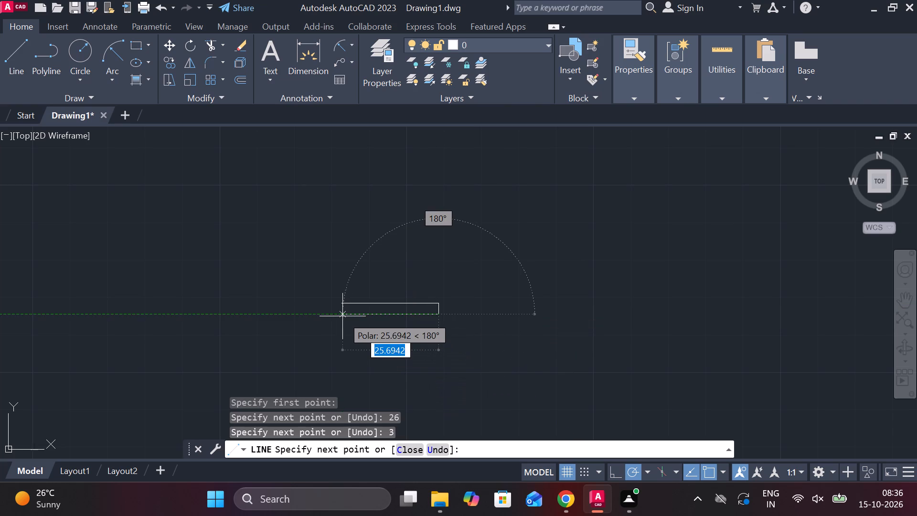
key("2")
type("6")
key("space")
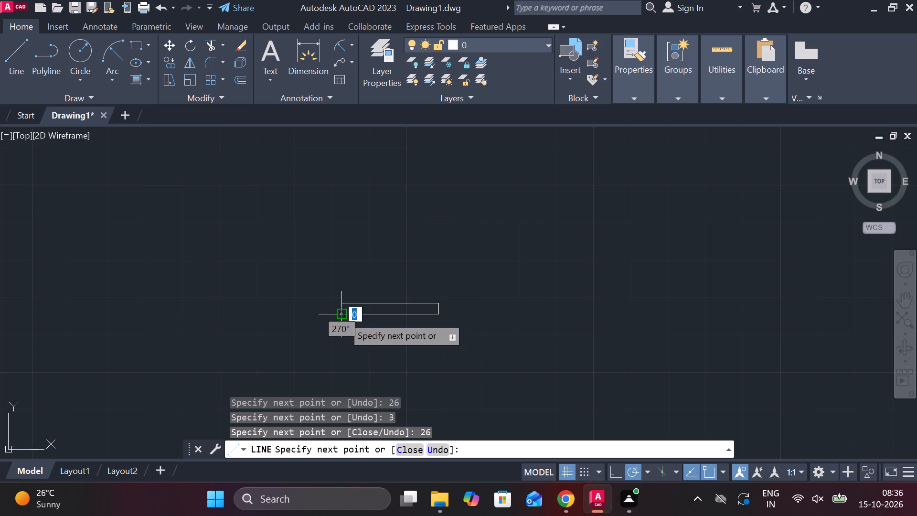
scroll(342, 316, "up", 2)
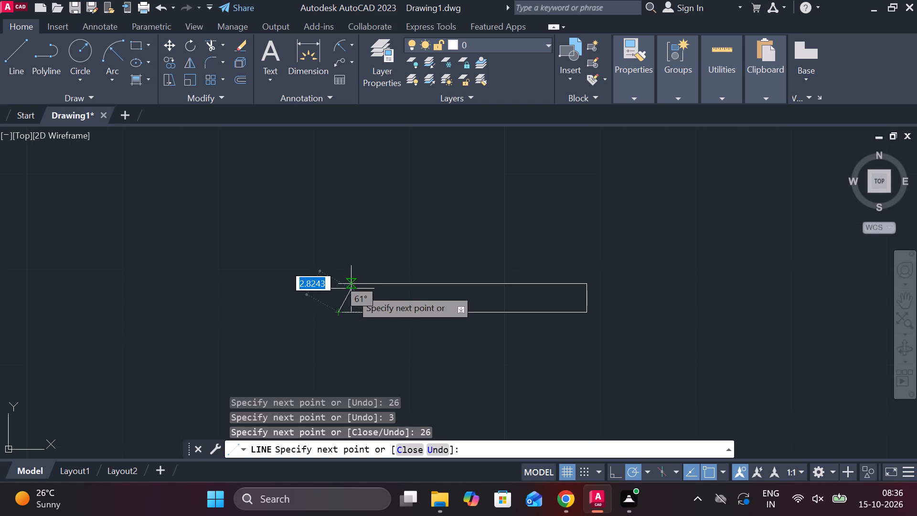
left_click(337, 286)
key("Escape")
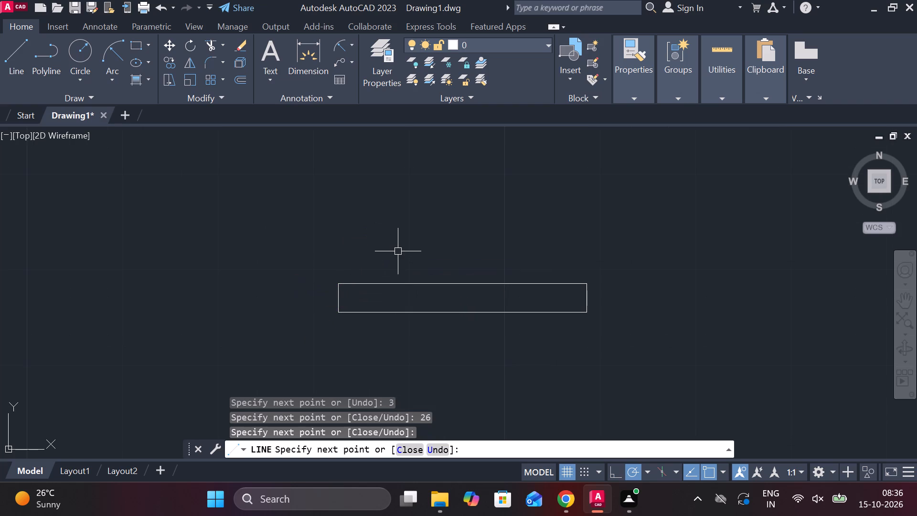
Fillet the lower-left corner of the 26 by 3 rectangle with a radius of 0.2.
type("F R")
key("space")
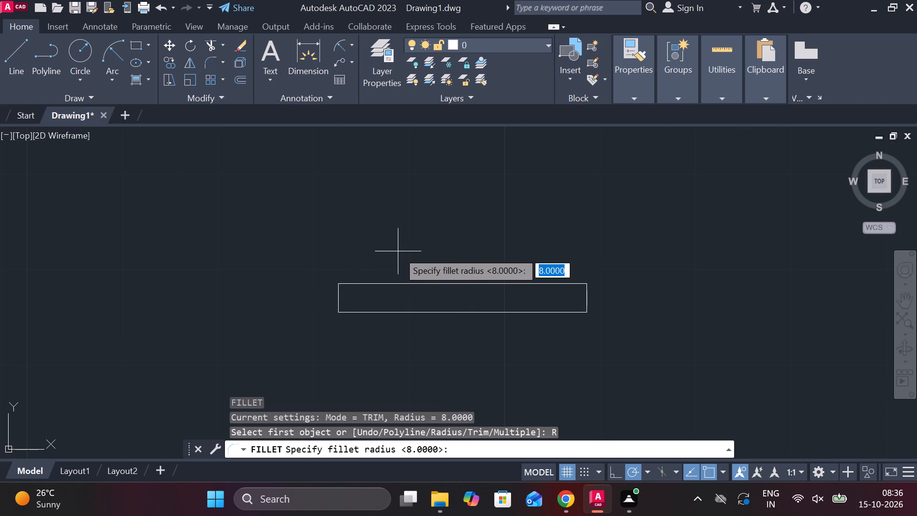
key("period")
type("2")
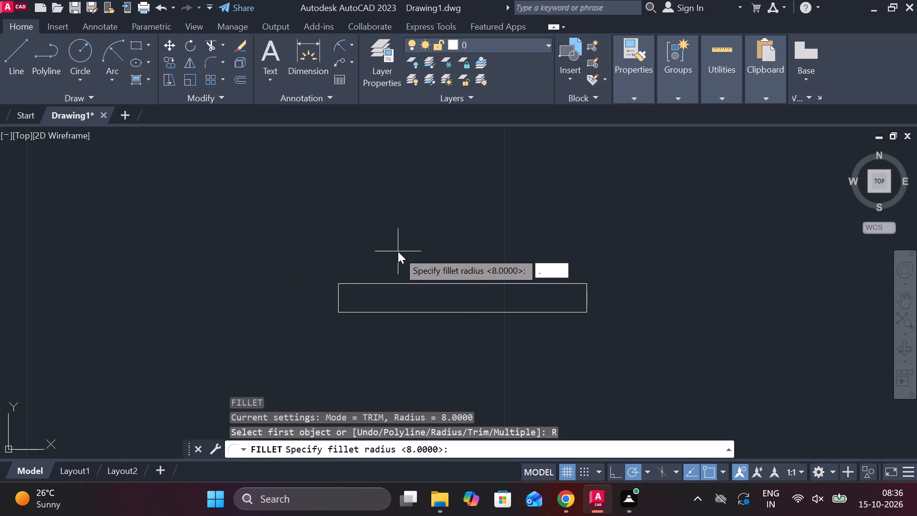
key("space")
scroll(335, 325, "up", 2)
left_click(343, 281)
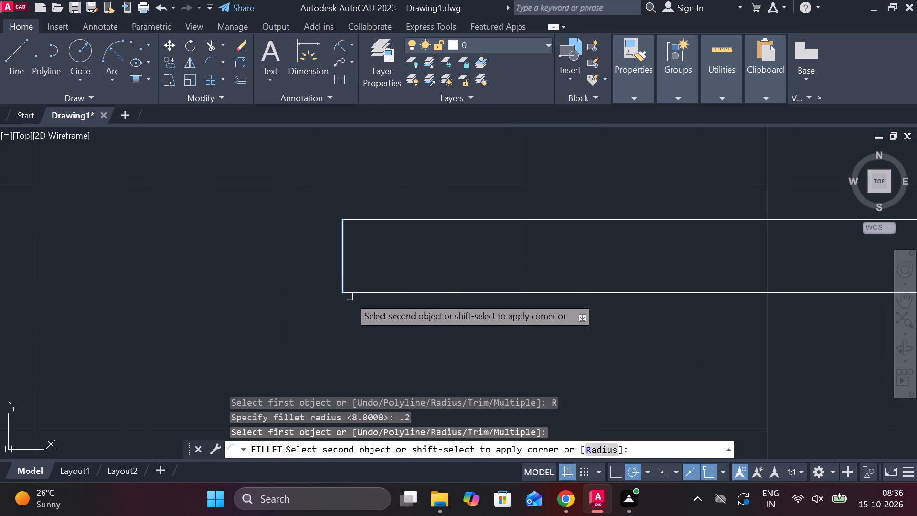
left_click(351, 293)
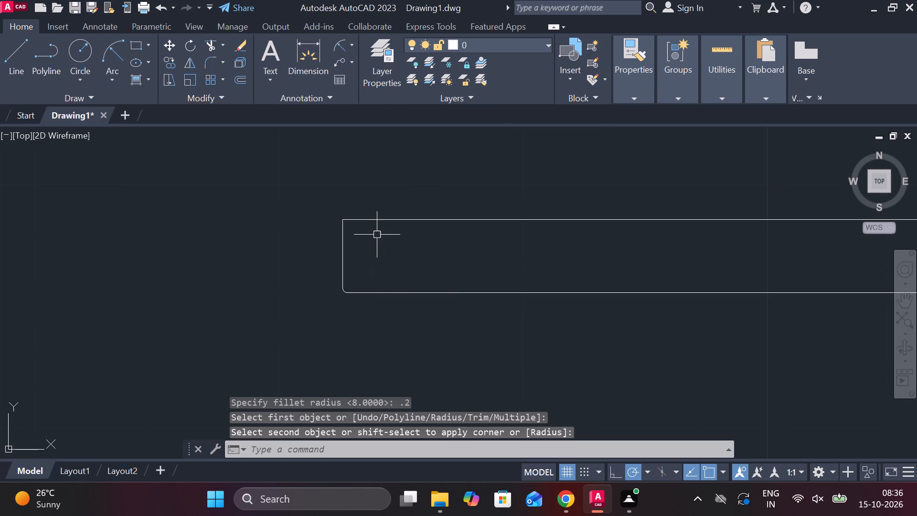
Fillet the remaining three corners of the 26 by 3 rectangle with the same 0.2 radius.
key("space")
left_click(359, 219)
left_click(343, 228)
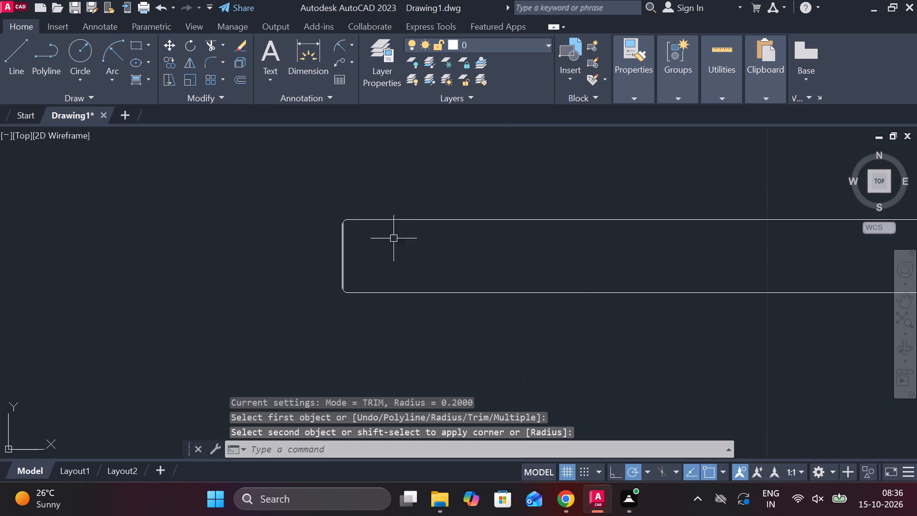
scroll(469, 248, "down", 1)
middle_click_drag(496, 254, 490, 254)
middle_click_drag(490, 254, 472, 254)
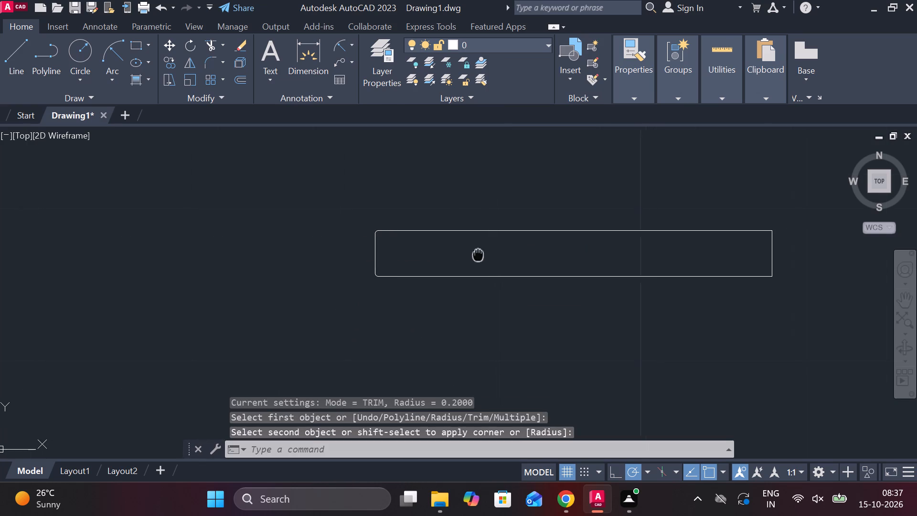
middle_click_drag(472, 254, 395, 258)
scroll(702, 262, "up", 2)
key("space")
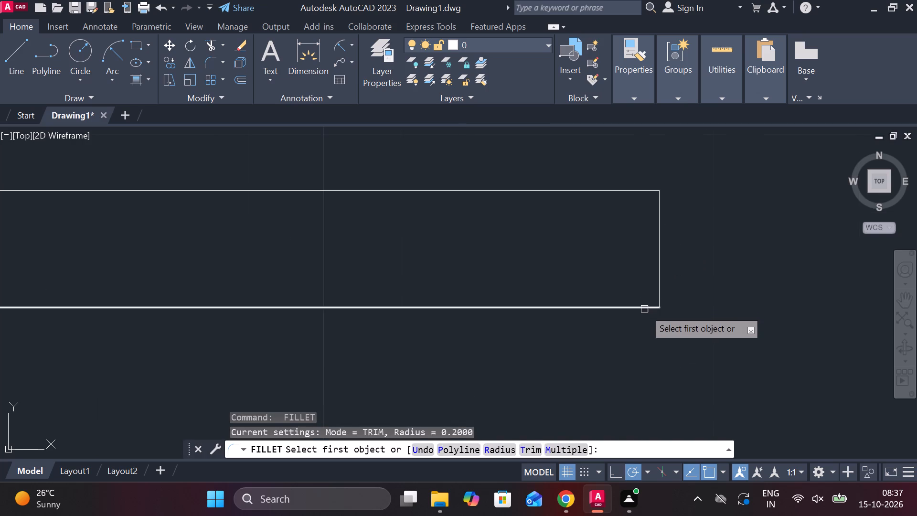
left_click(644, 309)
left_click(660, 291)
key("space")
left_click(647, 188)
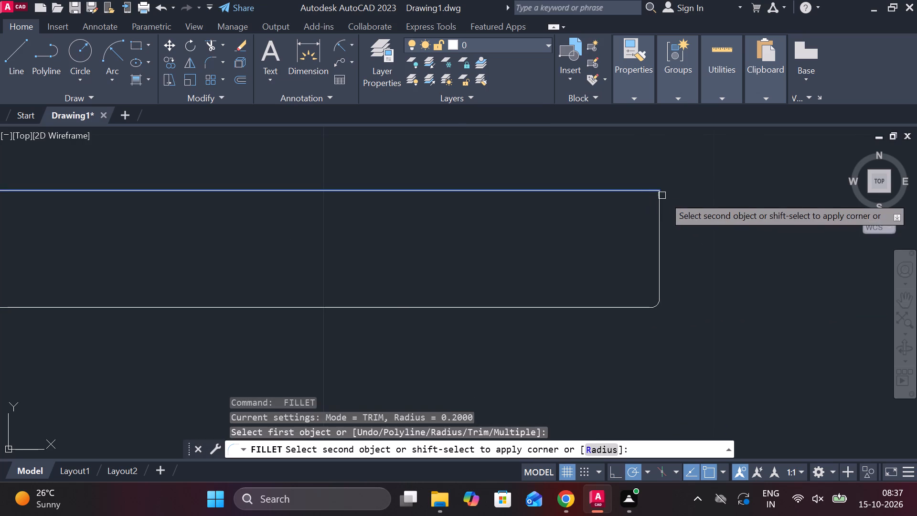
left_click(665, 197)
left_click(660, 204)
scroll(679, 211, "down", 3)
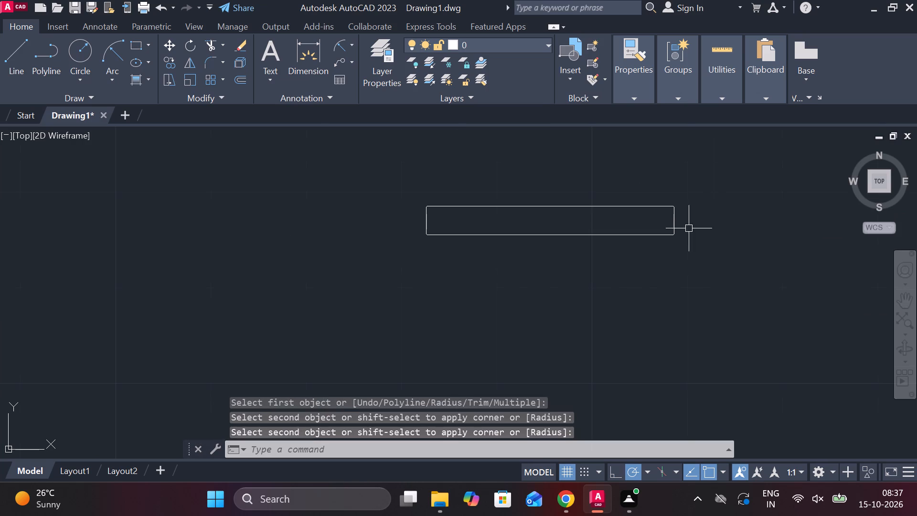
key("Escape")
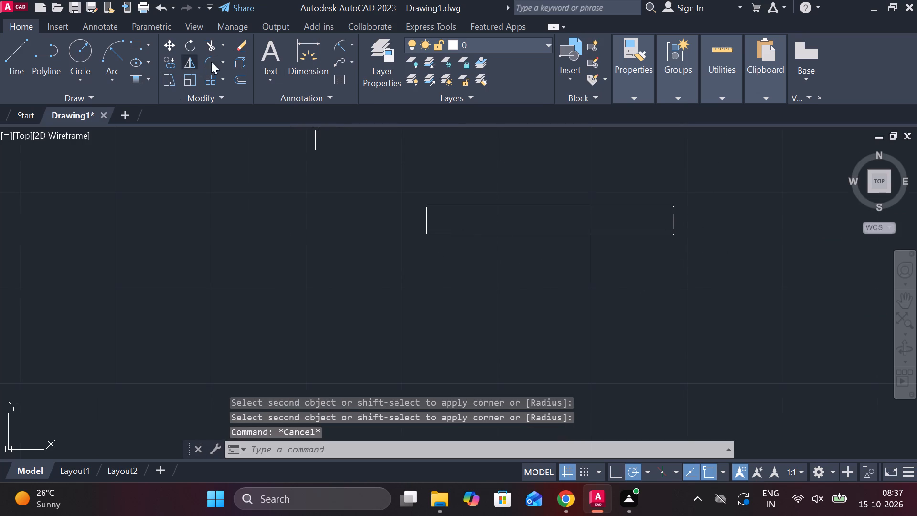
Add a horizontal linear dimension for the rectangle's overall length, placed above its upper edge.
left_click(354, 47)
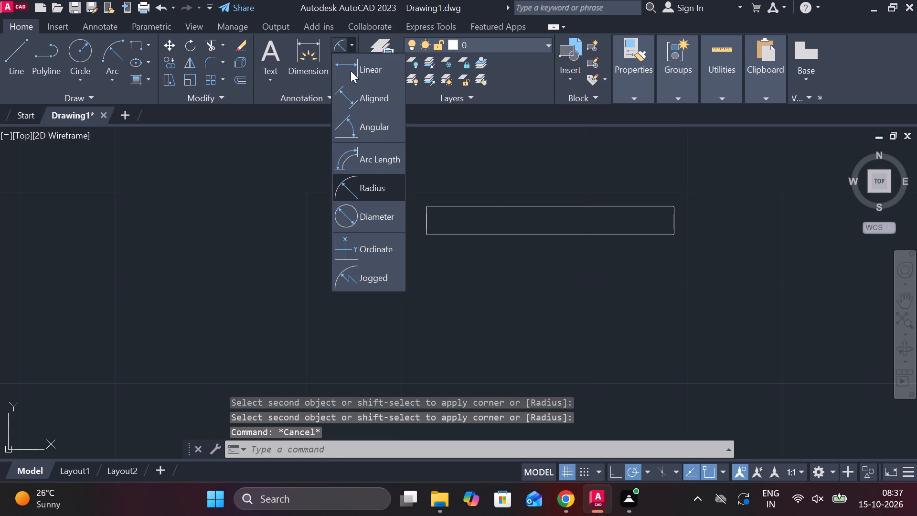
left_click(351, 71)
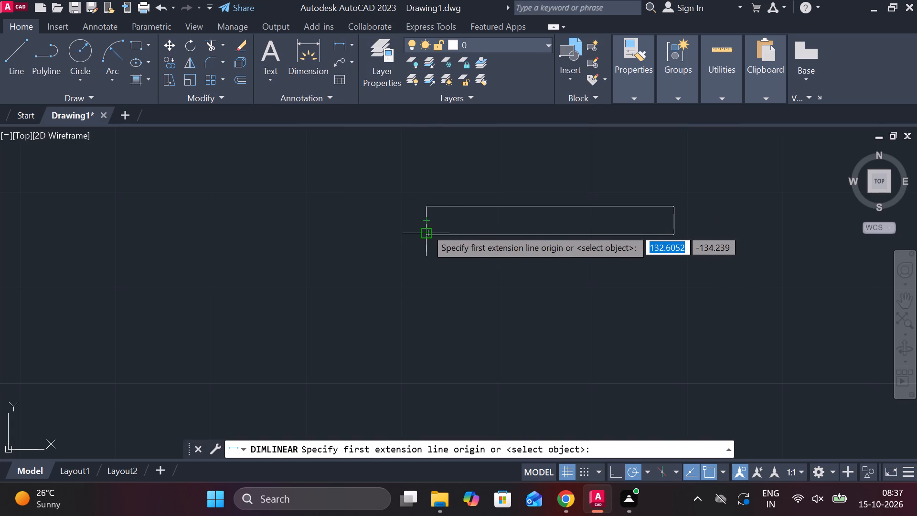
left_click(426, 225)
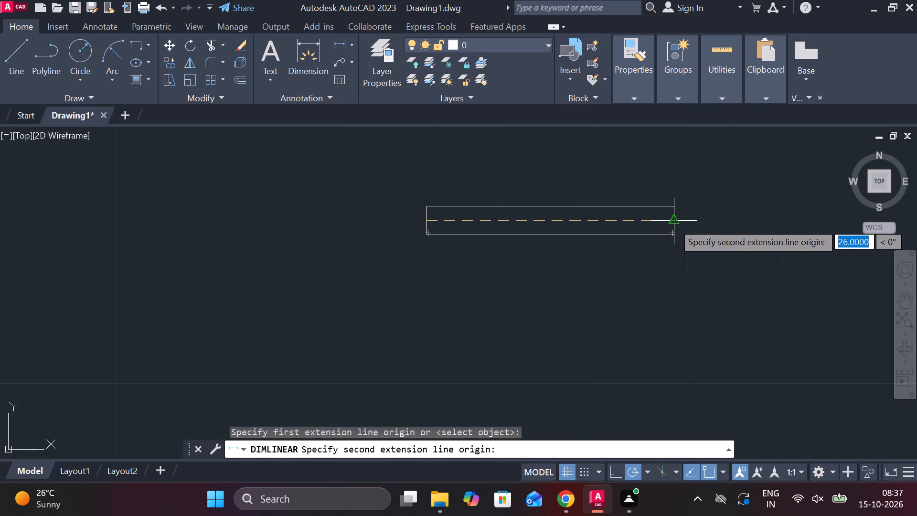
left_click(673, 223)
left_click(631, 177)
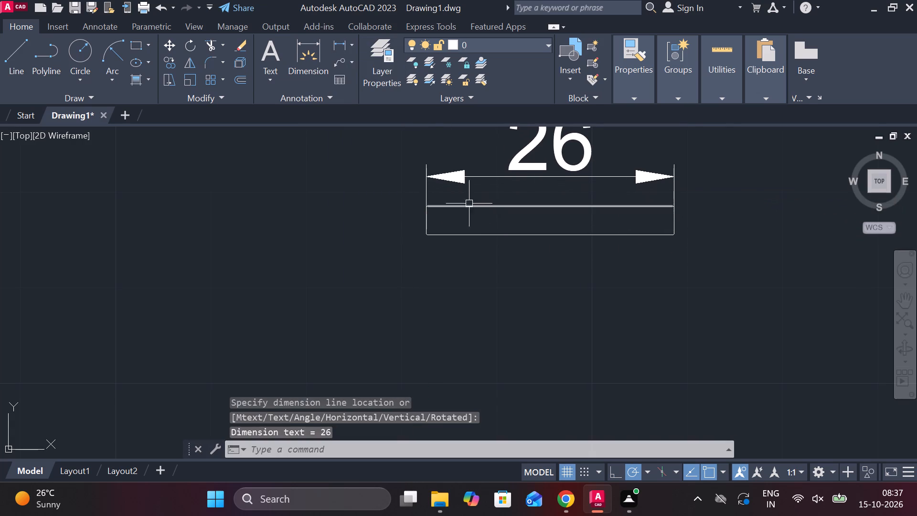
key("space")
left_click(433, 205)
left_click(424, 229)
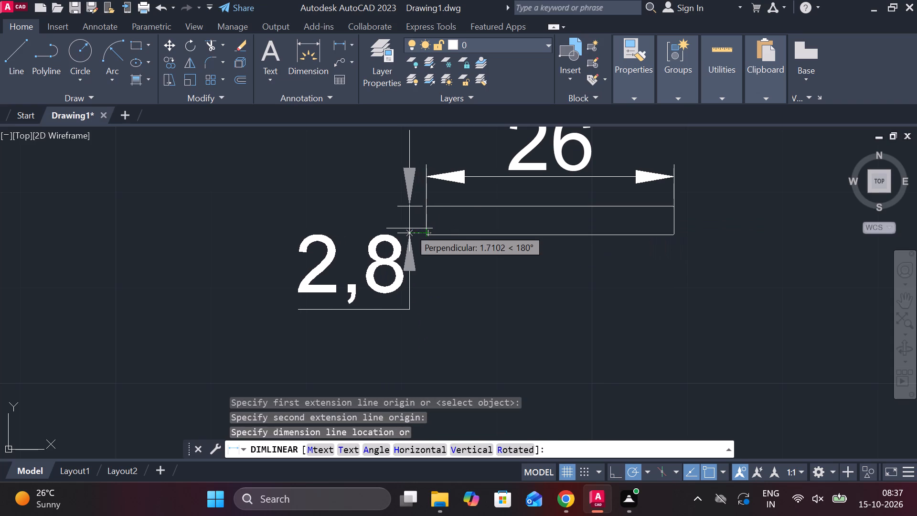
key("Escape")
Add a vertical linear dimension for the rectangle's full height, placed just beyond its left end.
scroll(409, 227, "up", 2)
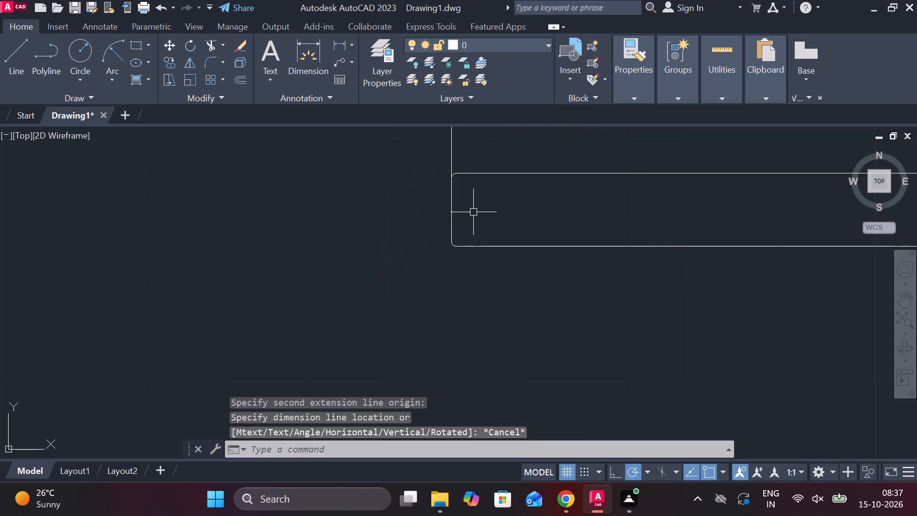
key("space")
left_click(474, 175)
double_click(482, 239)
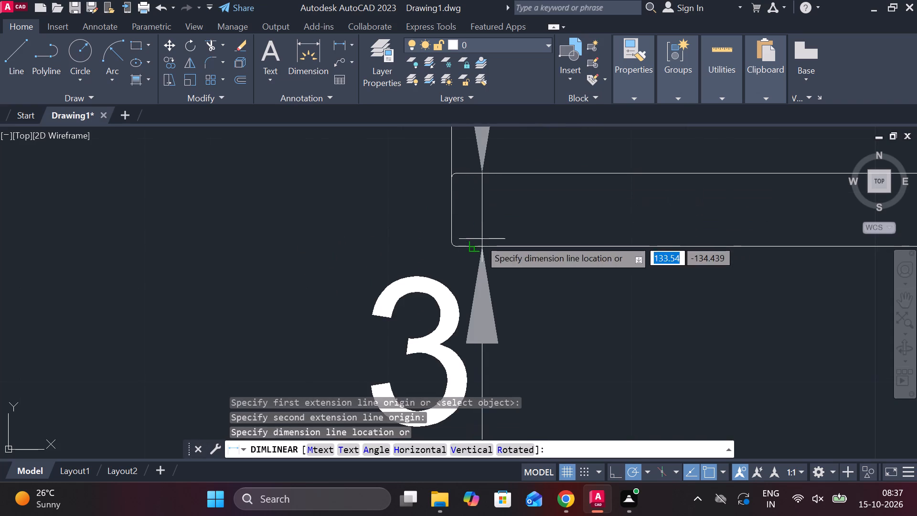
scroll(396, 233, "down", 1)
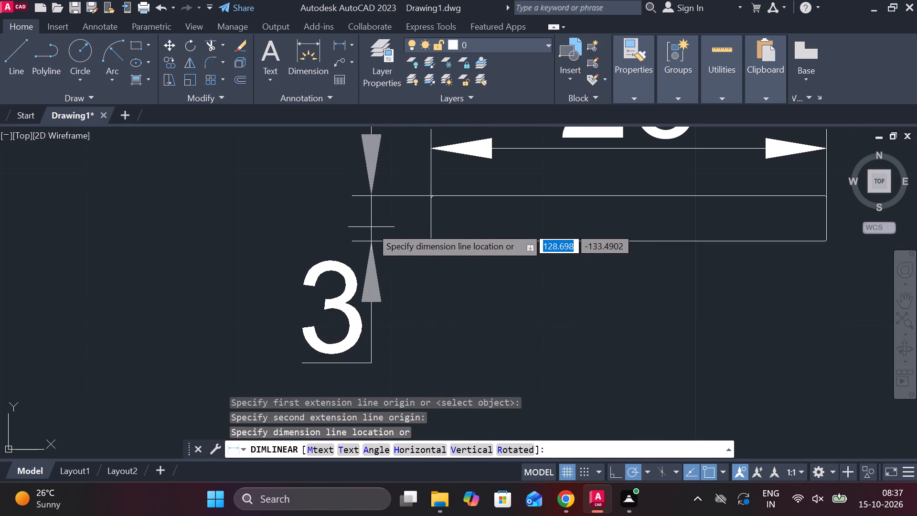
left_click(371, 227)
Add a diameter symbol in front of the height dimension's text so it reads Ø3.
double_click(346, 297)
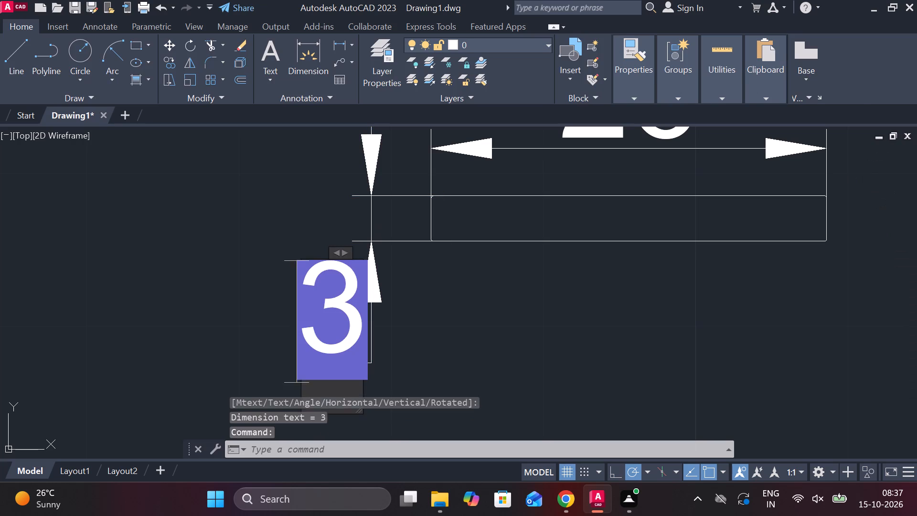
left_click(602, 80)
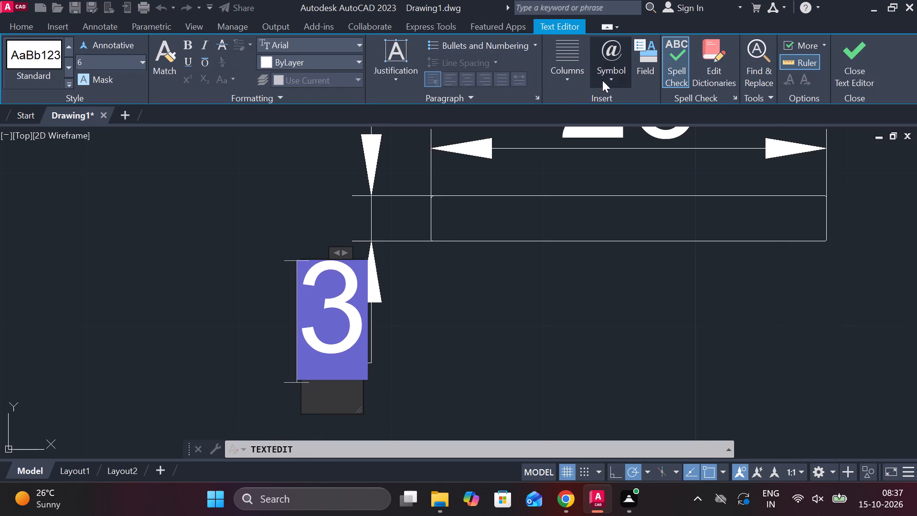
left_click(640, 135)
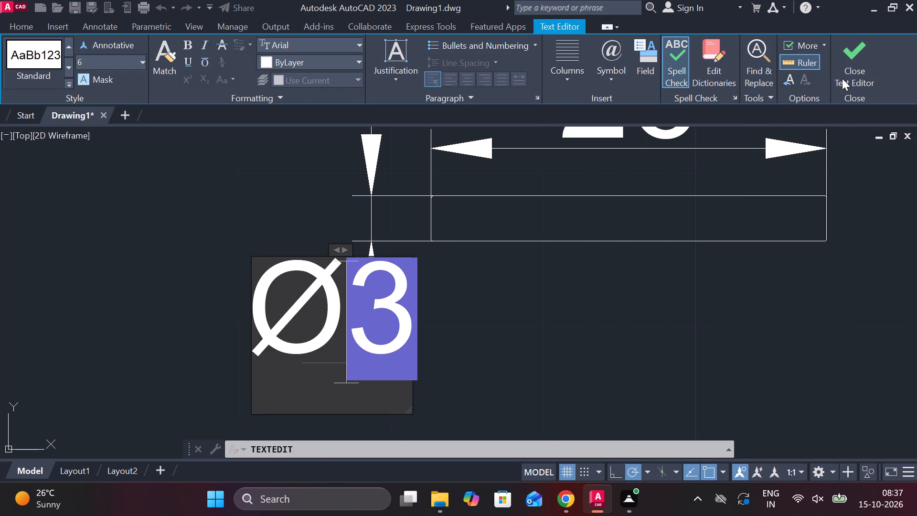
left_click(844, 66)
scroll(655, 240, "down", 1)
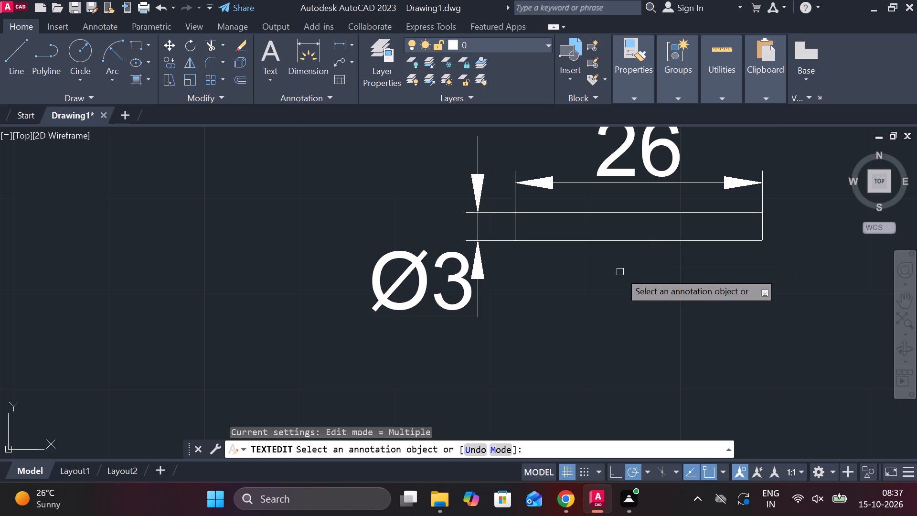
Add a radius dimension to the rectangle's lower-left corner fillet, with its text below the part.
left_click(349, 46)
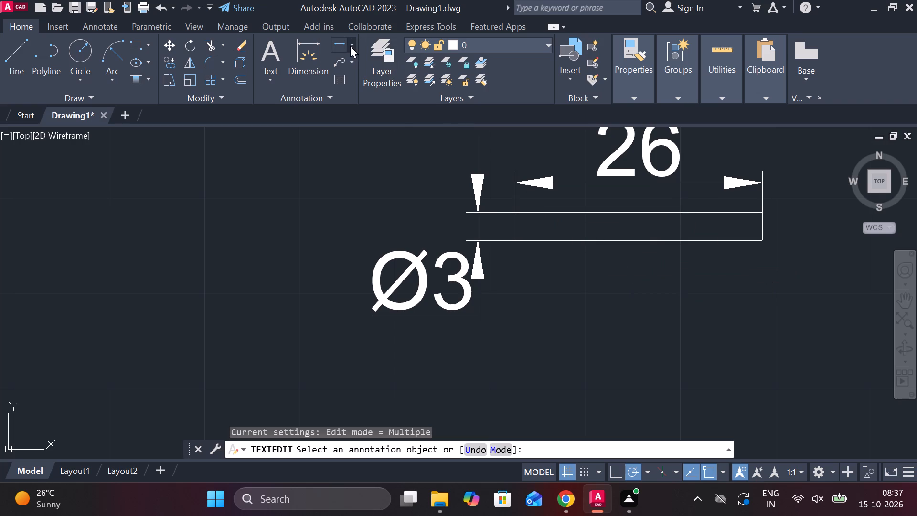
left_click(374, 195)
scroll(463, 246, "up", 2)
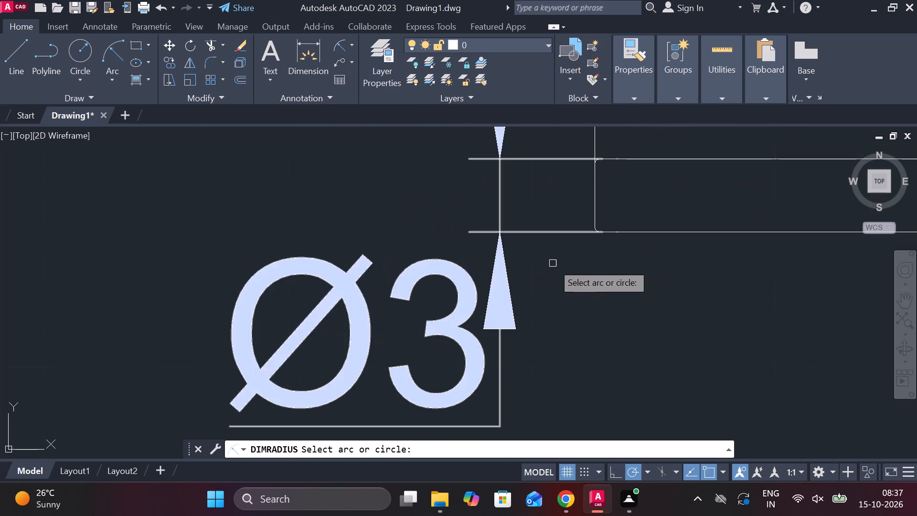
scroll(605, 224, "up", 2)
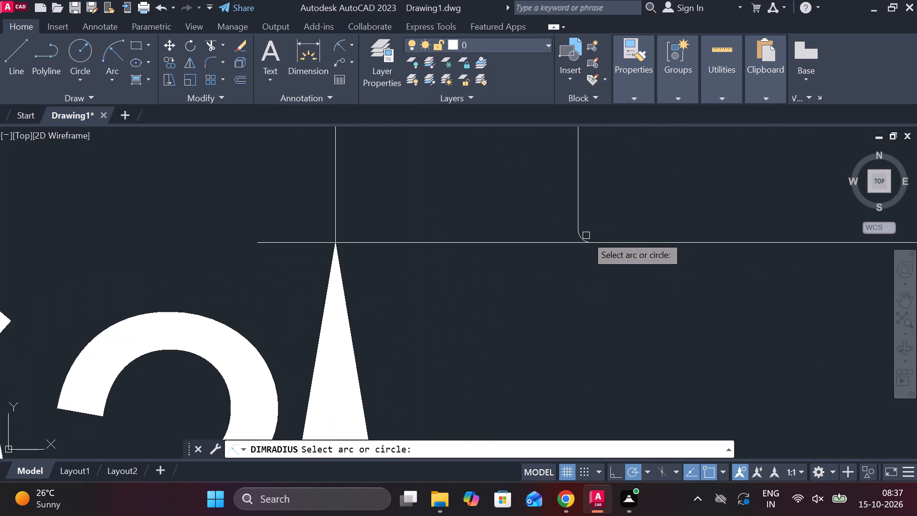
left_click(586, 237)
scroll(583, 308, "down", 1)
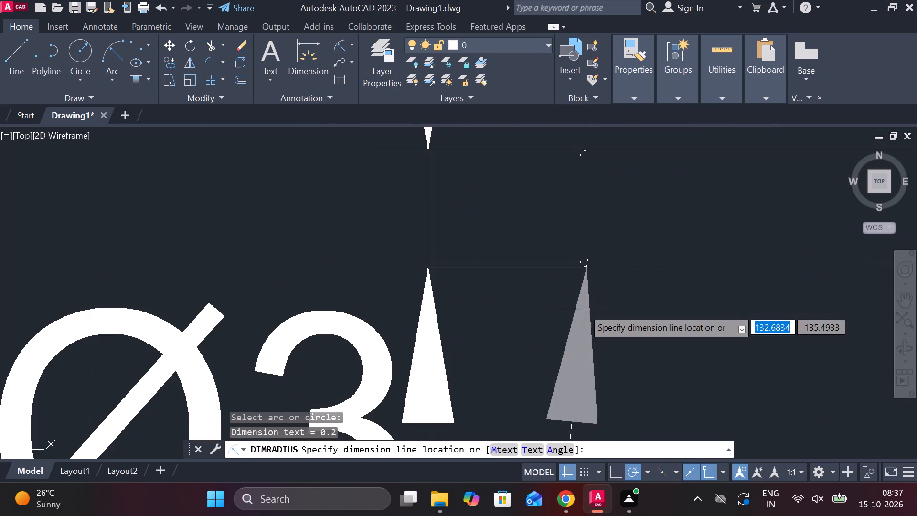
scroll(622, 316, "down", 2)
middle_click_drag(619, 318, 583, 301)
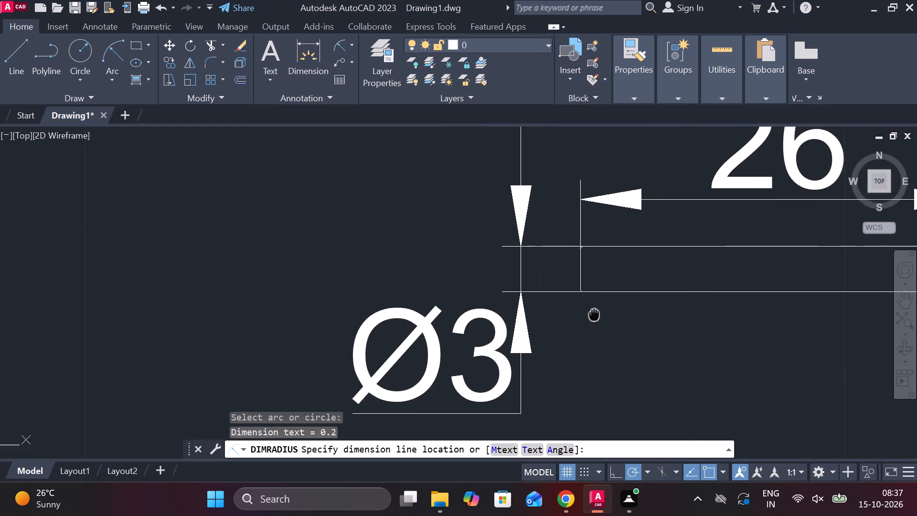
middle_click_drag(583, 301, 564, 281)
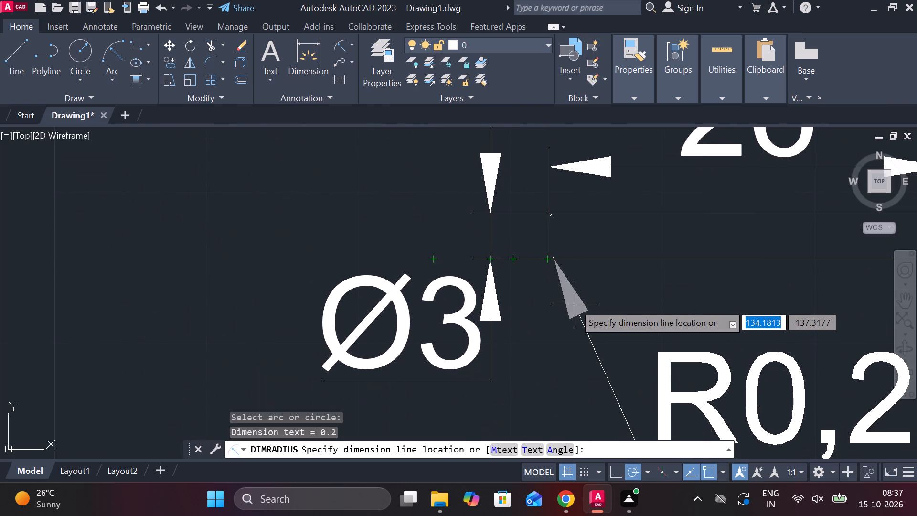
left_click(574, 303)
Fill the rounded rectangle with a linear gradient from 221,179,212 to 209,156,199.
scroll(568, 292, "down", 2)
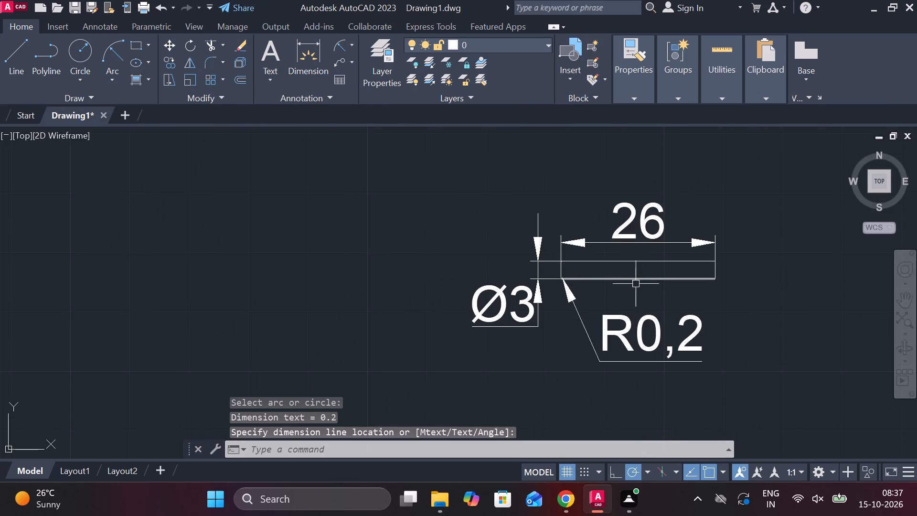
left_click(132, 82)
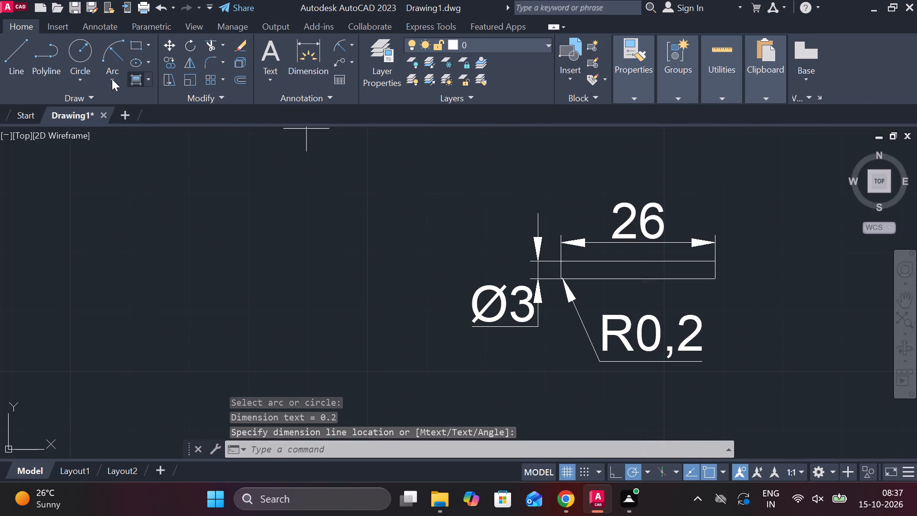
left_click(409, 56)
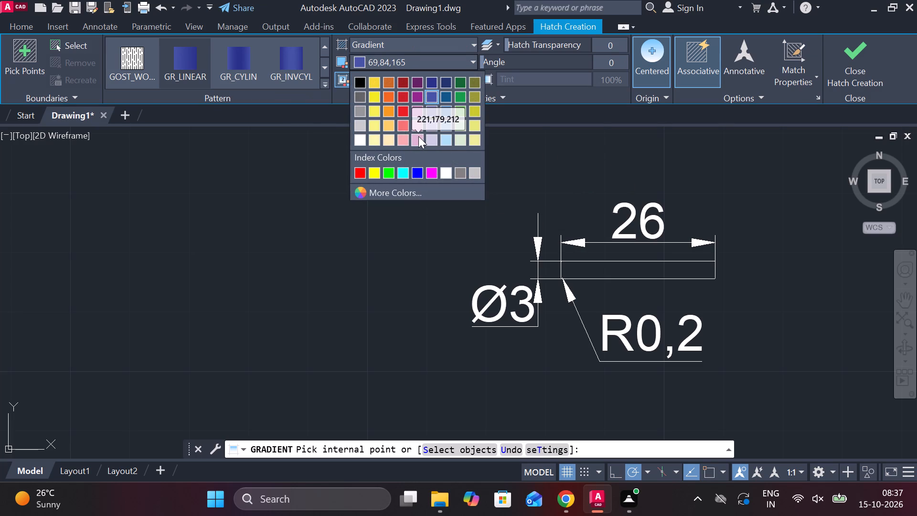
left_click(418, 135)
left_click(405, 79)
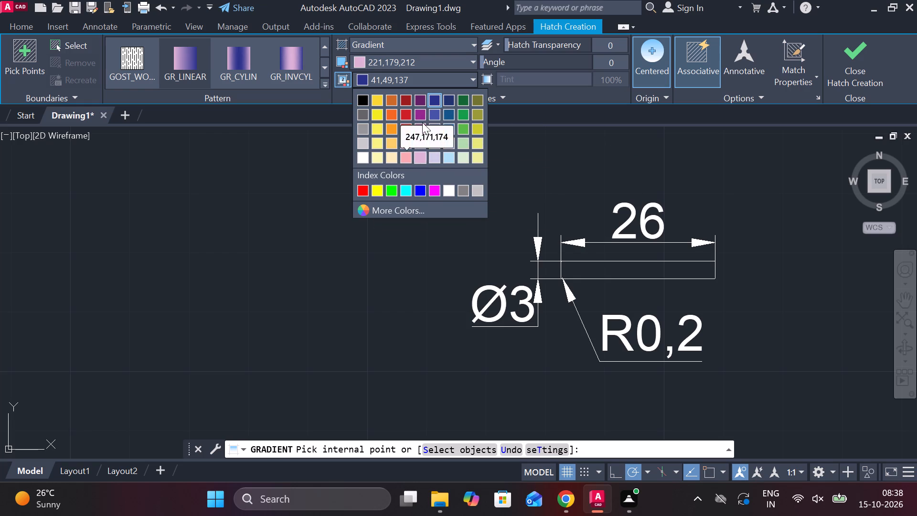
left_click(422, 140)
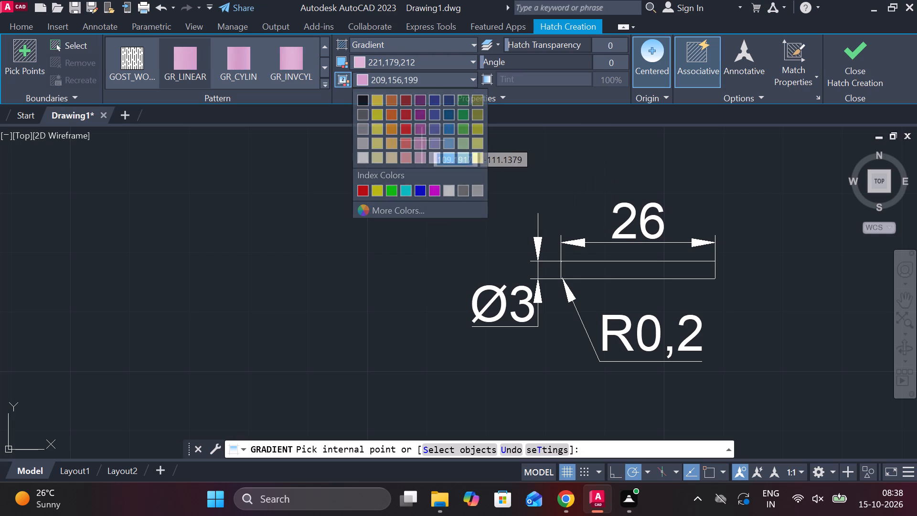
left_click(607, 272)
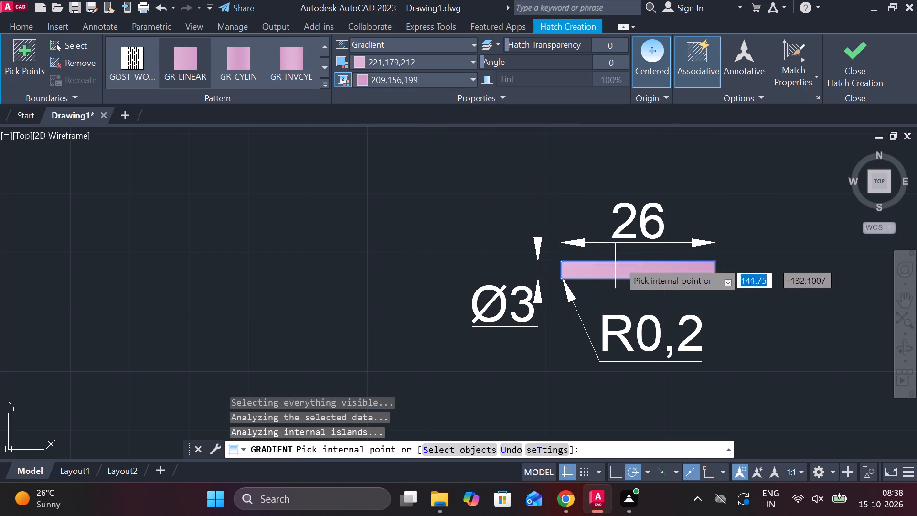
left_click(854, 72)
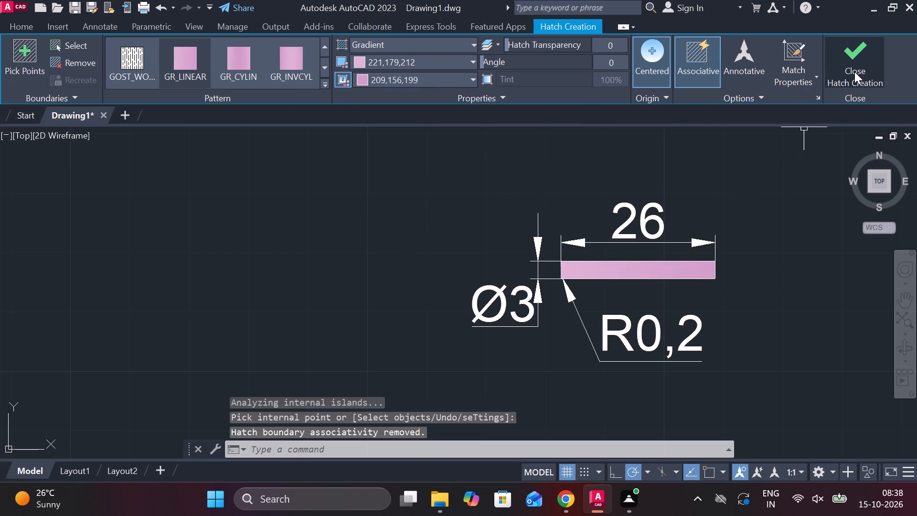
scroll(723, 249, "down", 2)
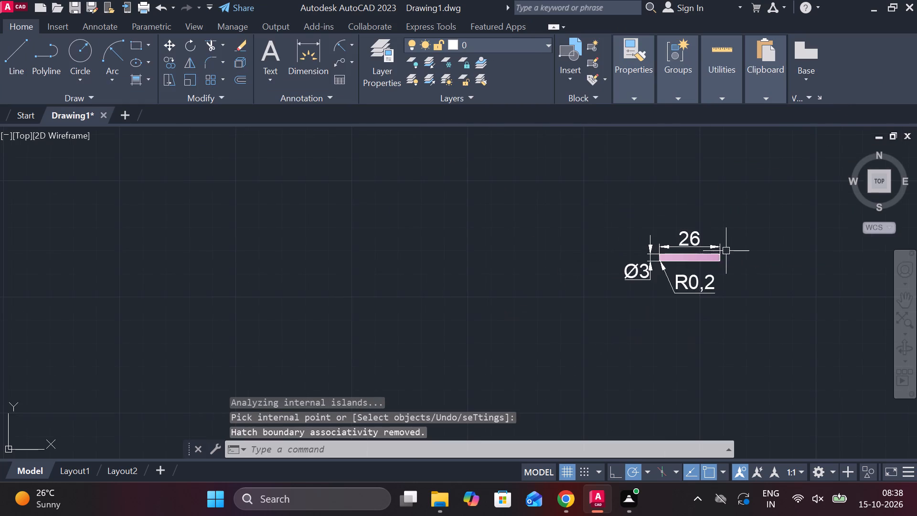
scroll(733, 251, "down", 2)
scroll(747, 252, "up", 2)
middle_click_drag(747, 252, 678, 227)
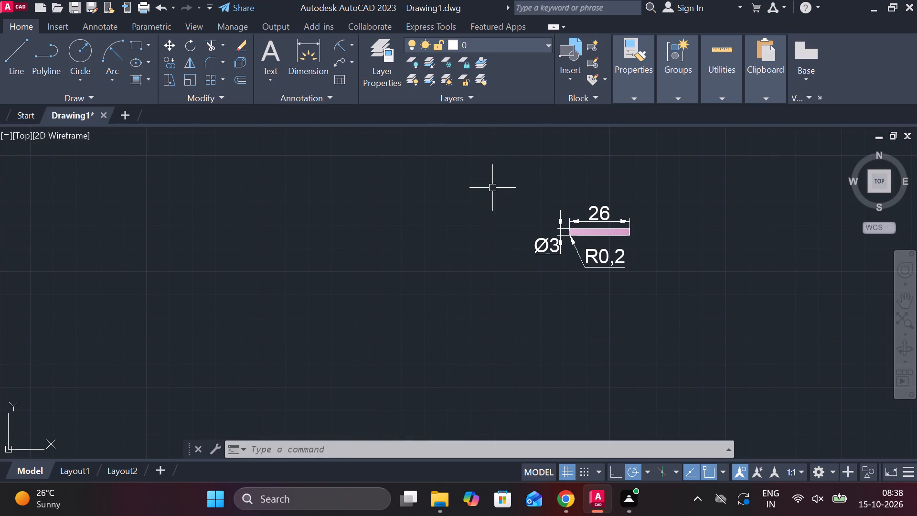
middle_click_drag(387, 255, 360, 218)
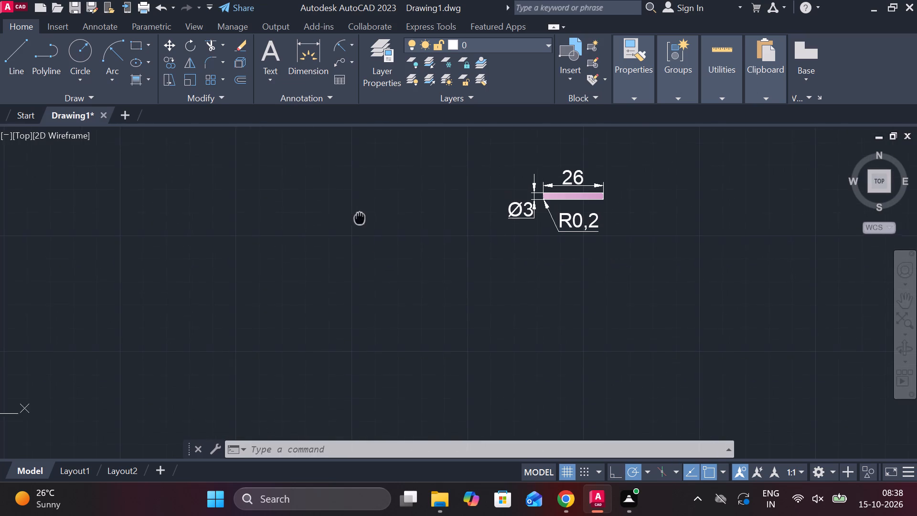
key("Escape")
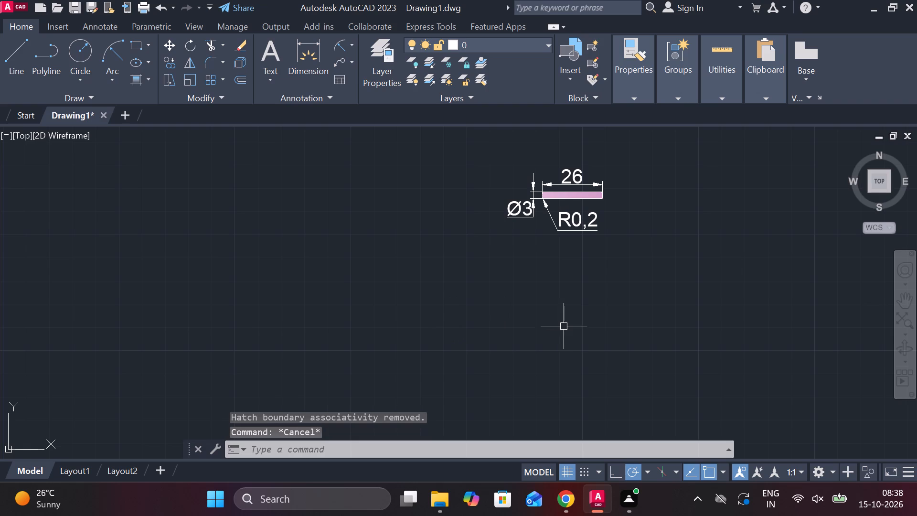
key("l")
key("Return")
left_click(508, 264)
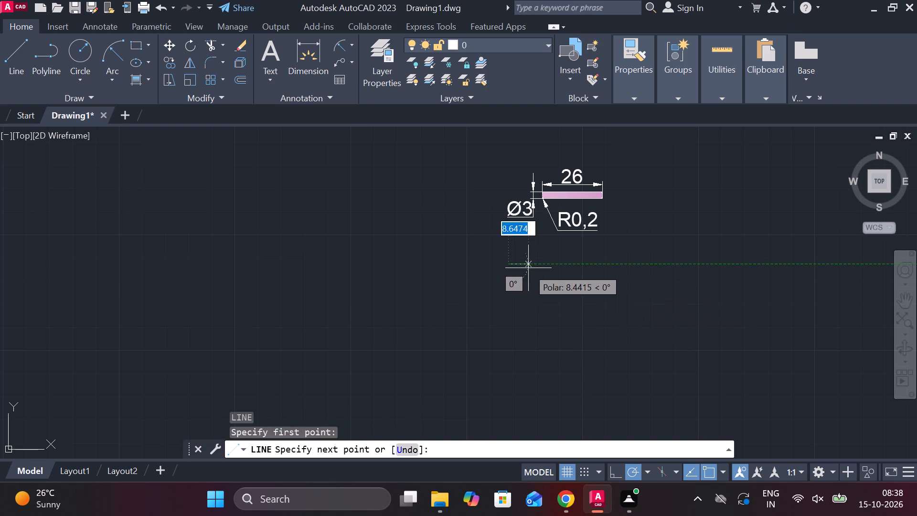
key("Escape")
Draw a closed rectangle 63 wide by 13 high from lines, below the Ø3 pin.
key("space")
left_click(530, 290)
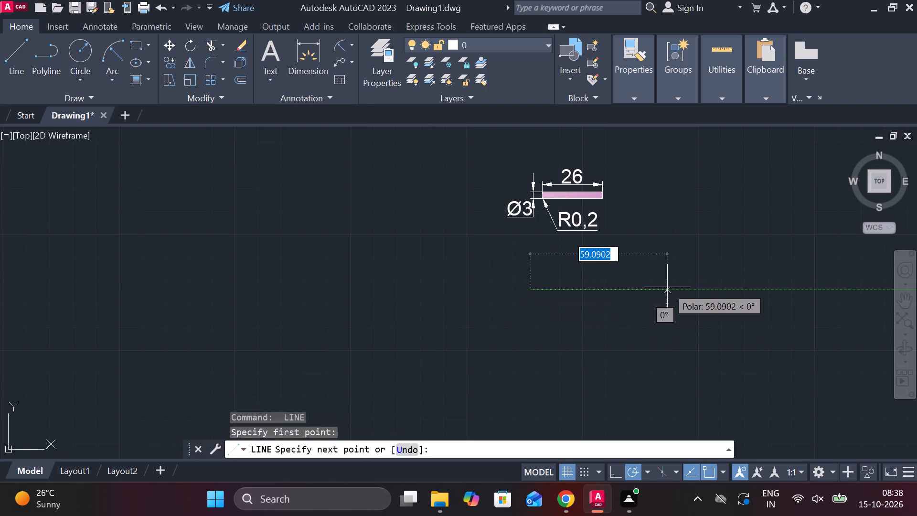
type("63")
key("space")
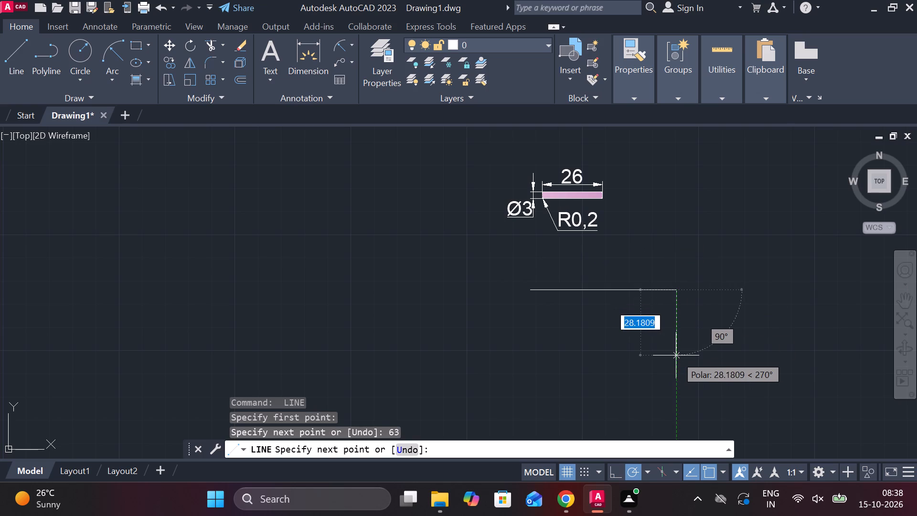
type("13")
key("space")
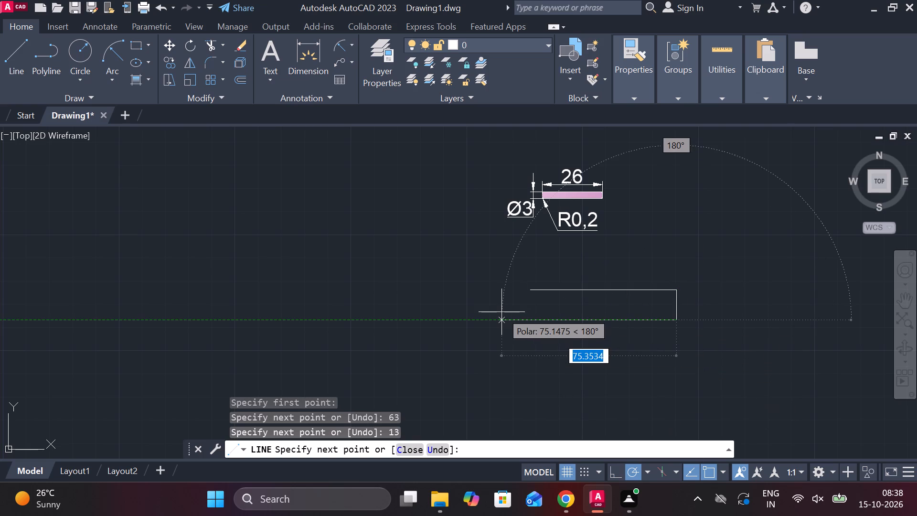
type("63")
key("space")
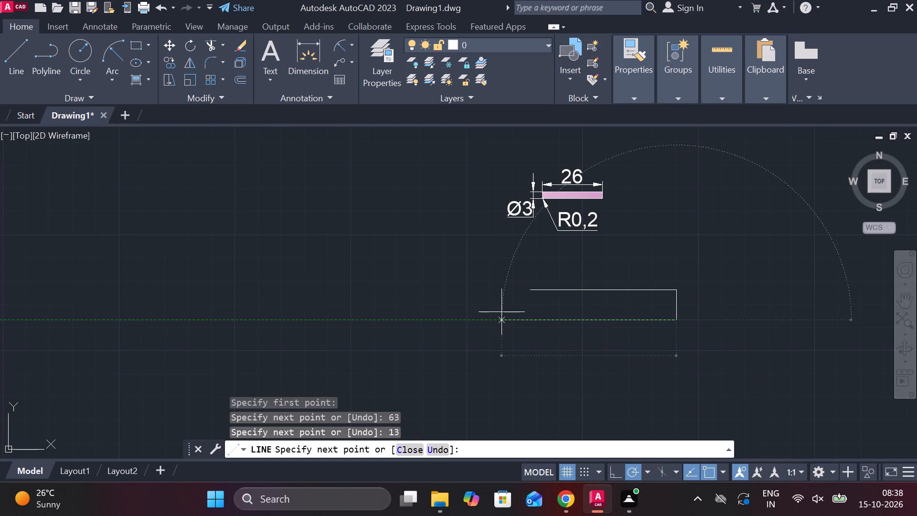
left_click(530, 286)
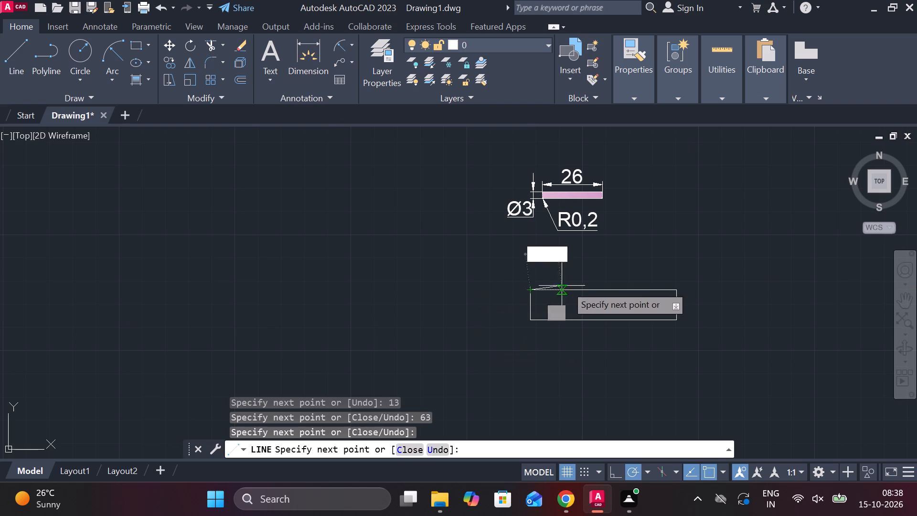
key("grave")
key("Escape")
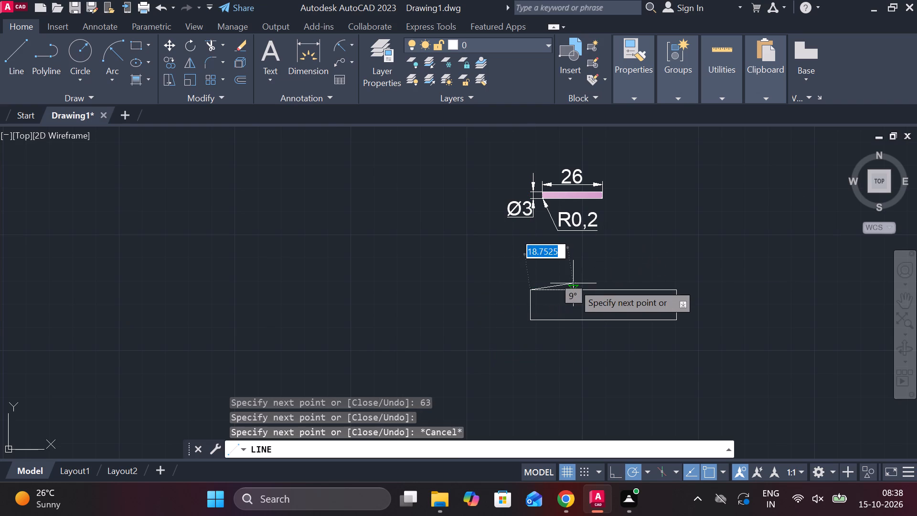
key("Escape")
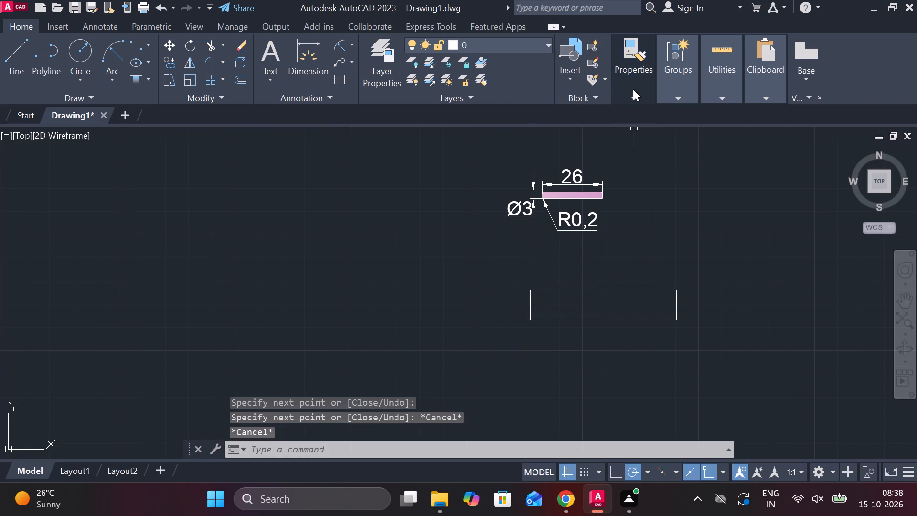
Draw a horizontal centre line across the new rectangle between the midpoints of its two short sides.
key("l")
key("Return")
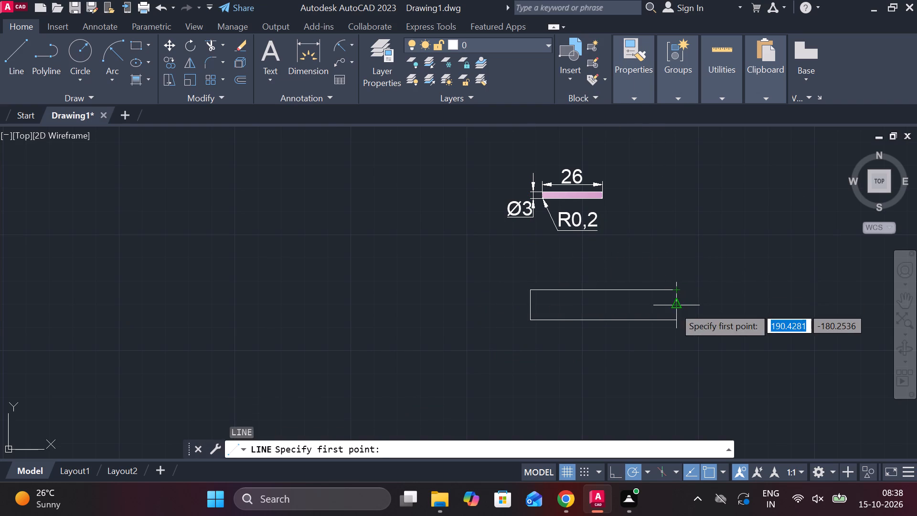
left_click(674, 307)
left_click(531, 305)
key("Escape")
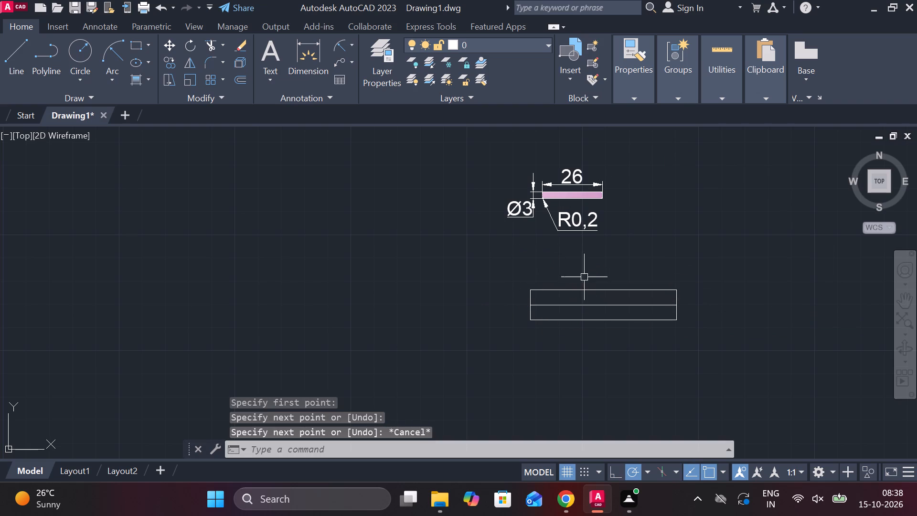
Change the rectangle's centre line to a dashed linetype.
left_click(560, 307)
left_click(644, 94)
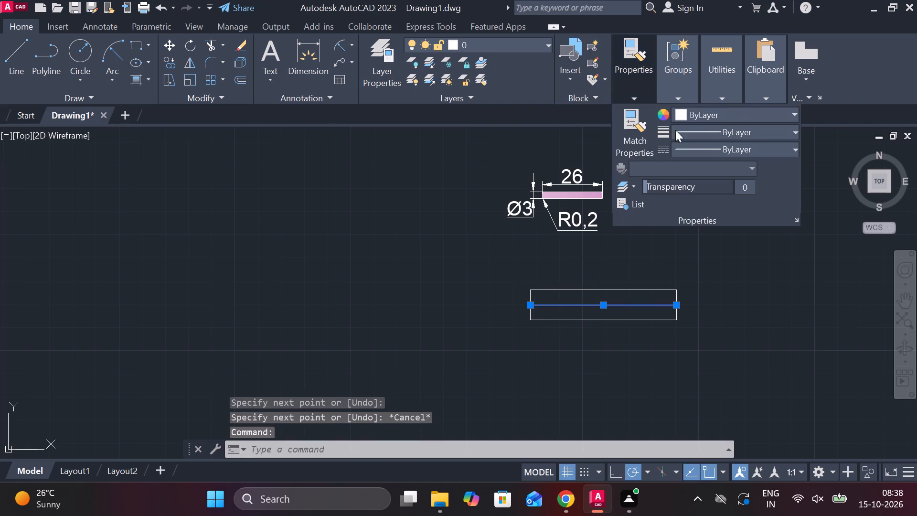
left_click(717, 150)
left_click(742, 206)
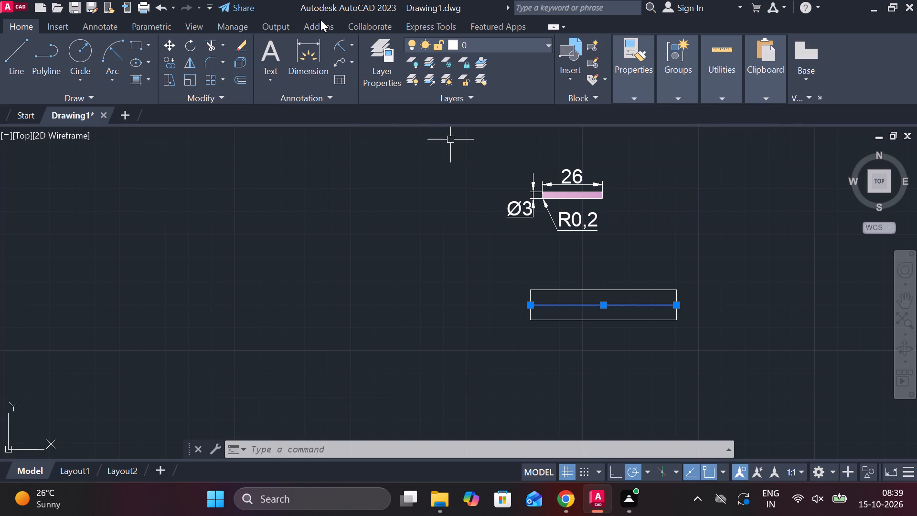
Add a horizontal linear dimension for the new rectangle's full length, placed above its top edge.
left_click(354, 48)
left_click(358, 59)
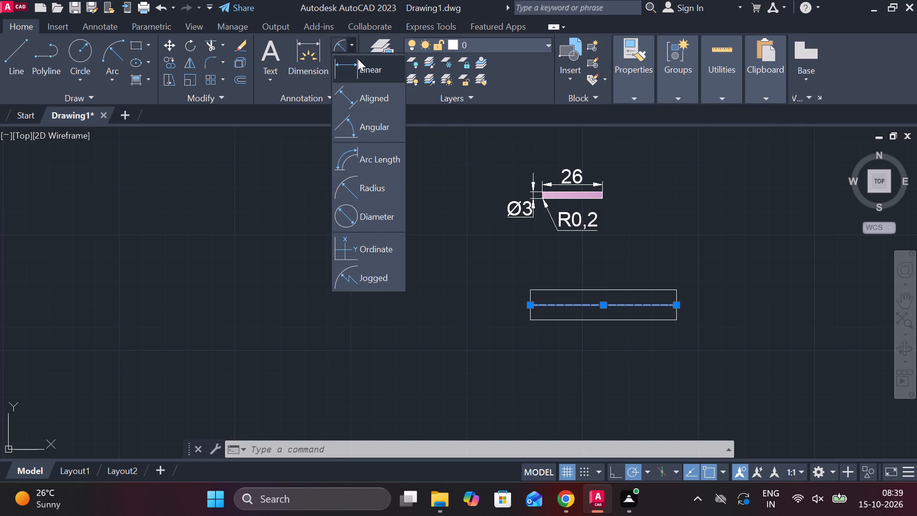
left_click(527, 289)
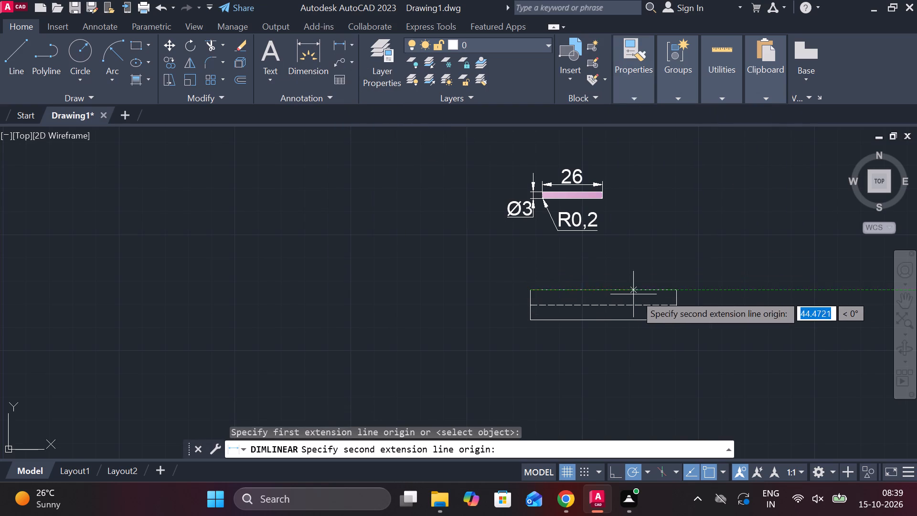
left_click(673, 293)
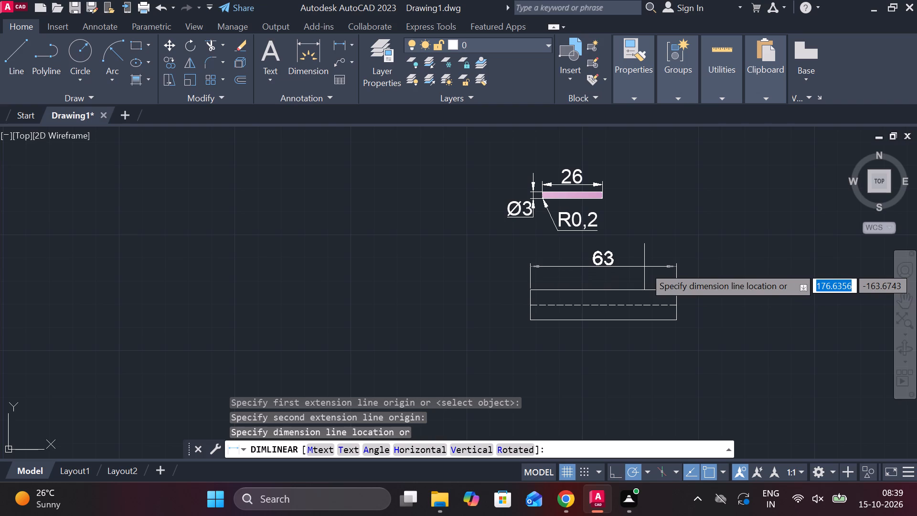
left_click(644, 267)
Add a vertical linear dimension for the rectangle's full height, placed beyond its left end.
scroll(551, 319, "up", 1)
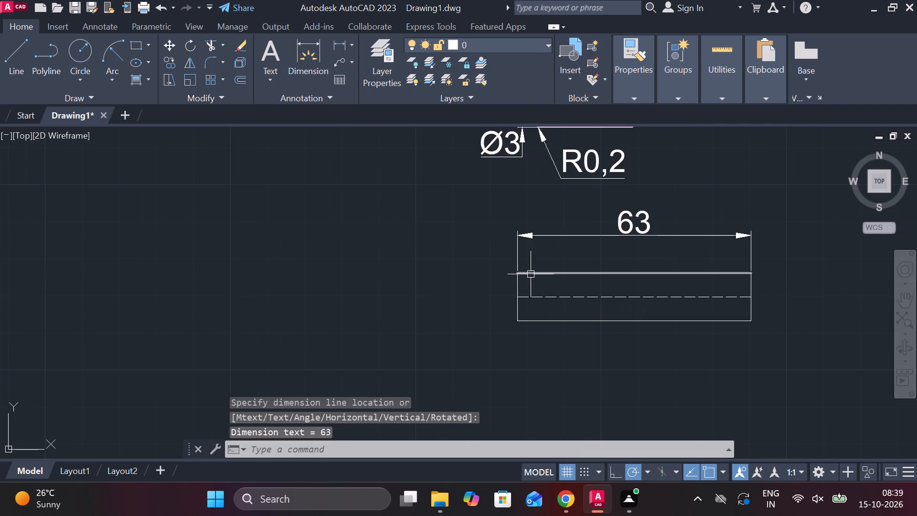
key("space")
left_click(520, 273)
left_click(522, 315)
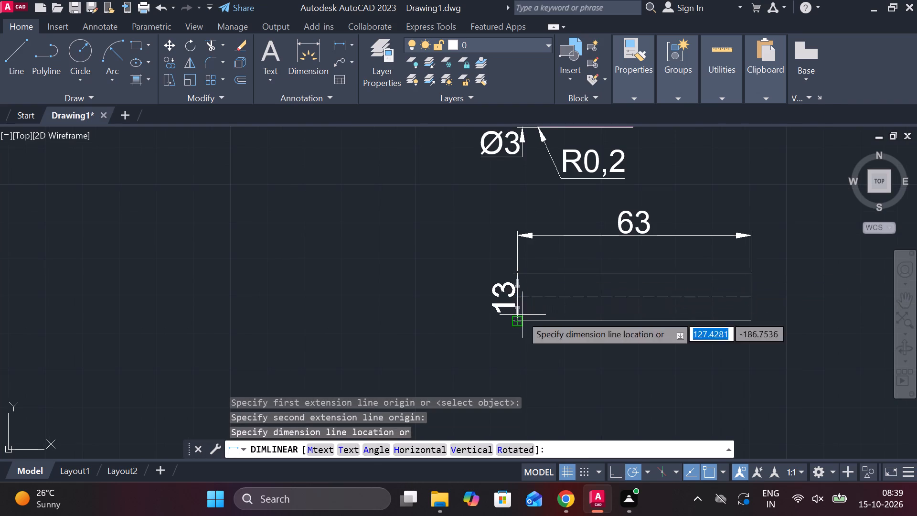
left_click(461, 305)
Add a diameter symbol in front of the height dimension's text so it reads Ø13.
double_click(450, 302)
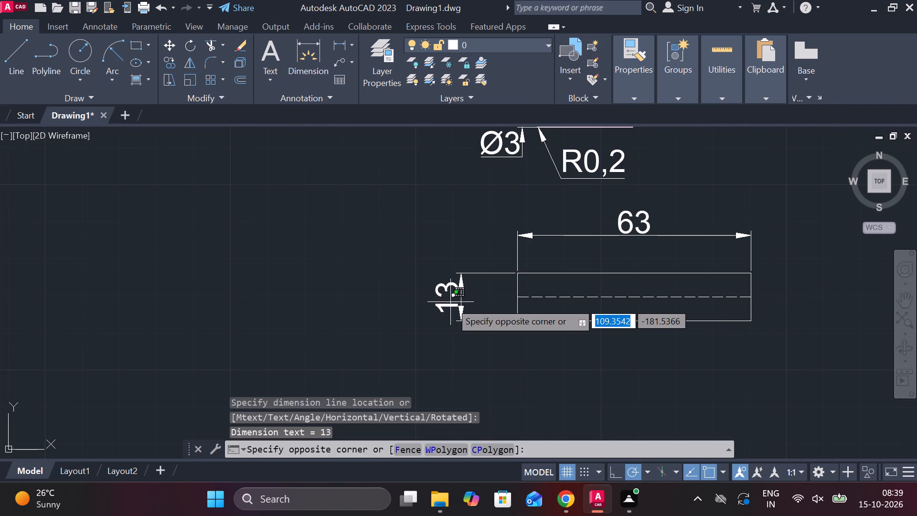
key("Escape")
double_click(455, 298)
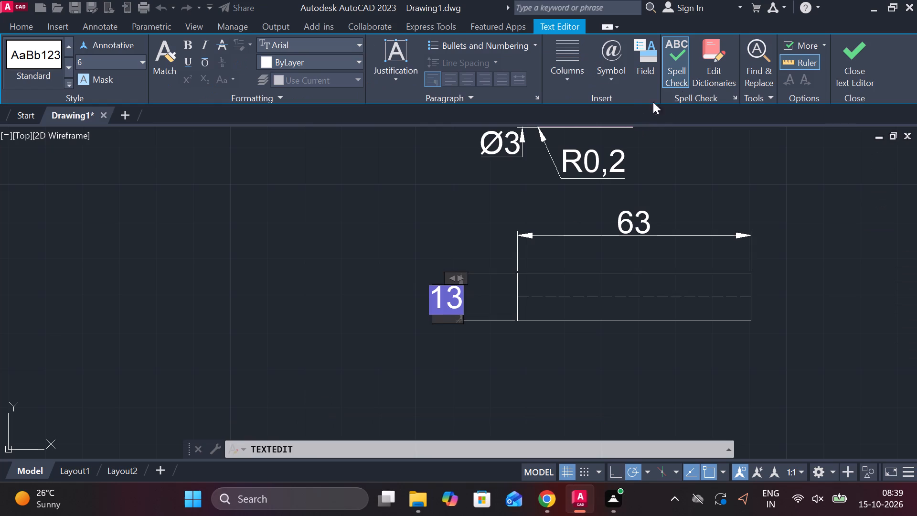
left_click(600, 83)
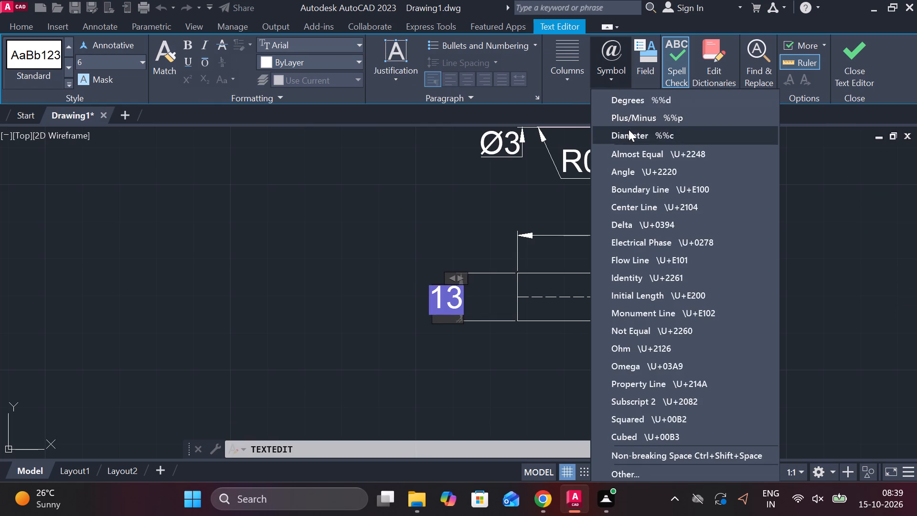
left_click(629, 129)
left_click(848, 78)
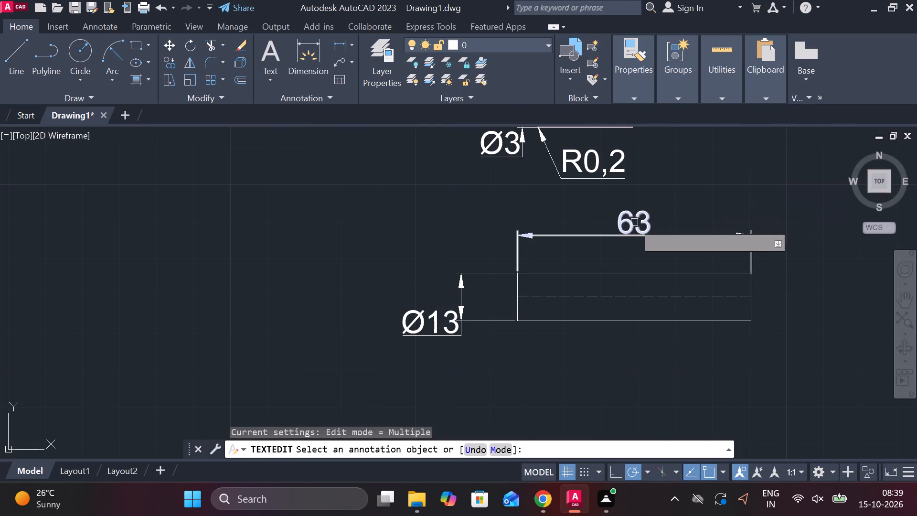
scroll(626, 225, "down", 1)
key("Escape")
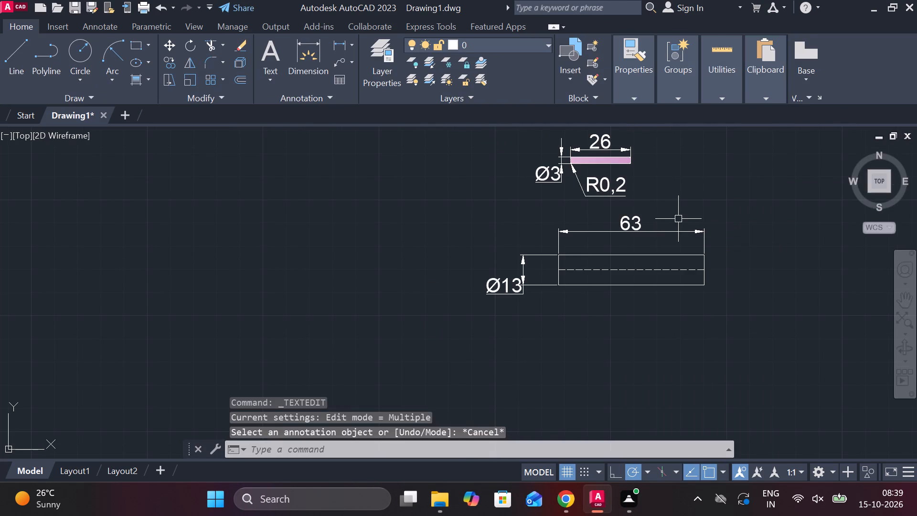
Fill both halves of the rectangle with a gradient using index colour 8 for both gradient colours.
left_click(136, 77)
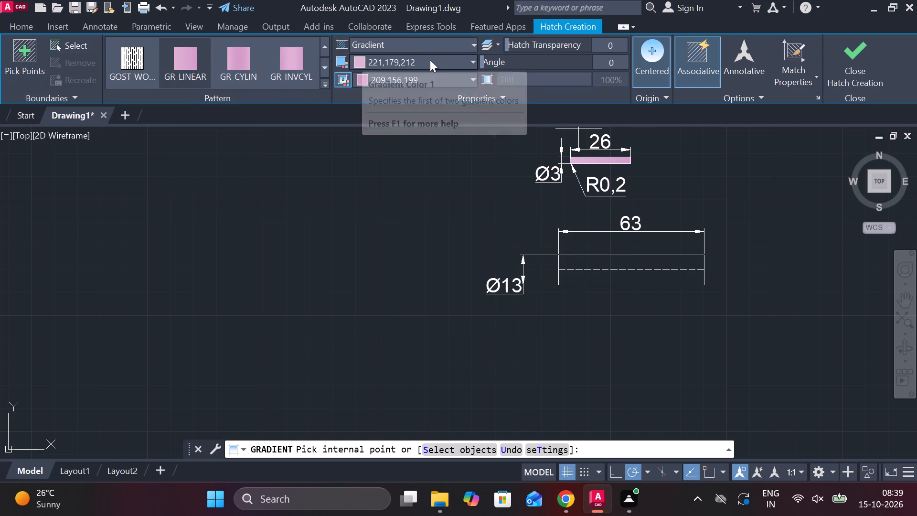
left_click(432, 60)
left_click(459, 172)
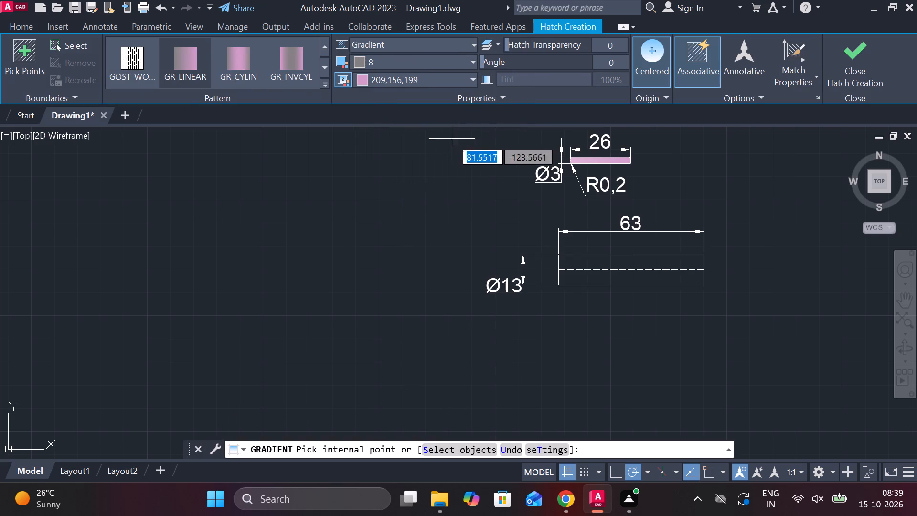
left_click(427, 76)
left_click(458, 185)
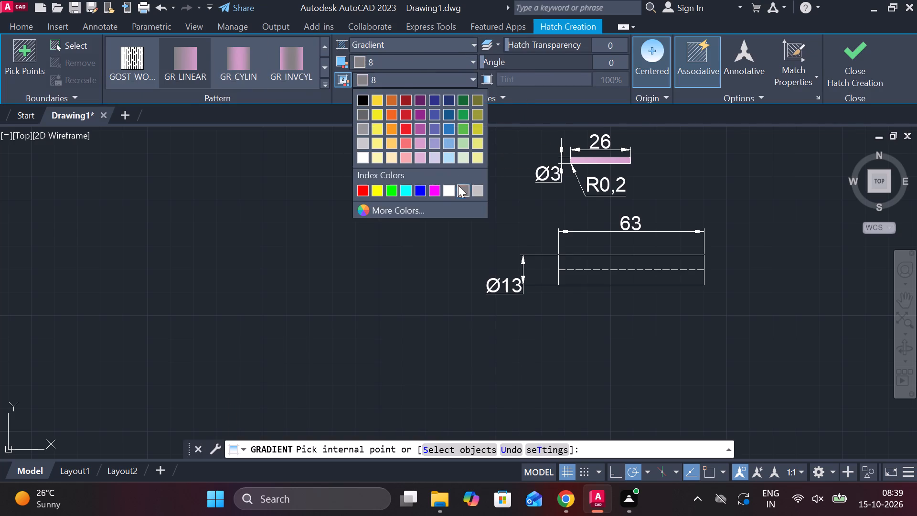
left_click(620, 283)
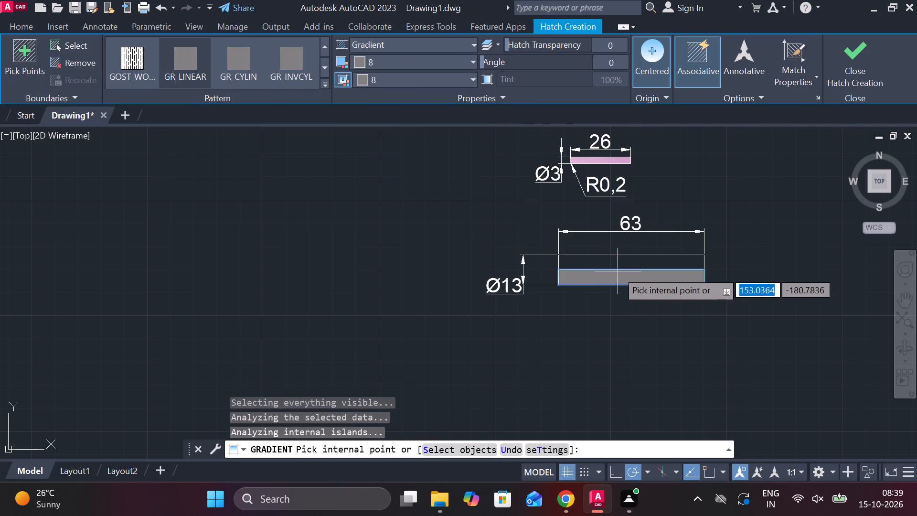
left_click(616, 268)
left_click(836, 77)
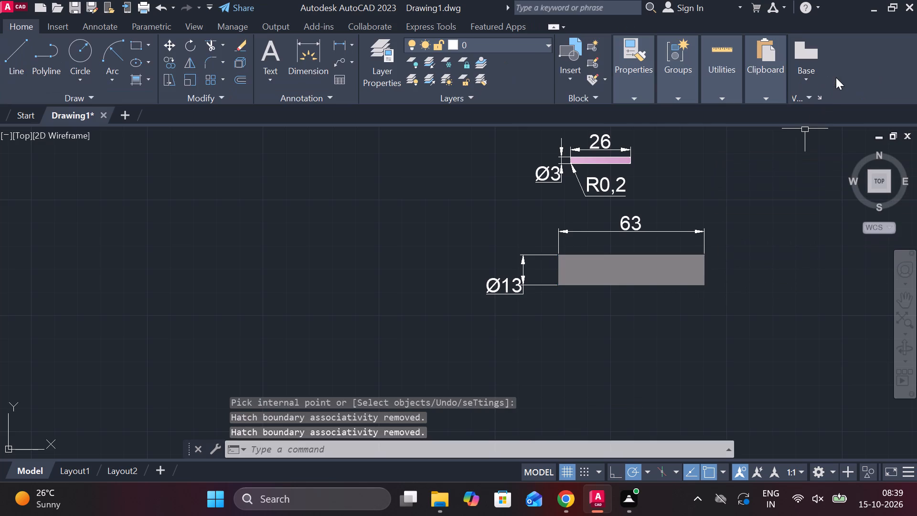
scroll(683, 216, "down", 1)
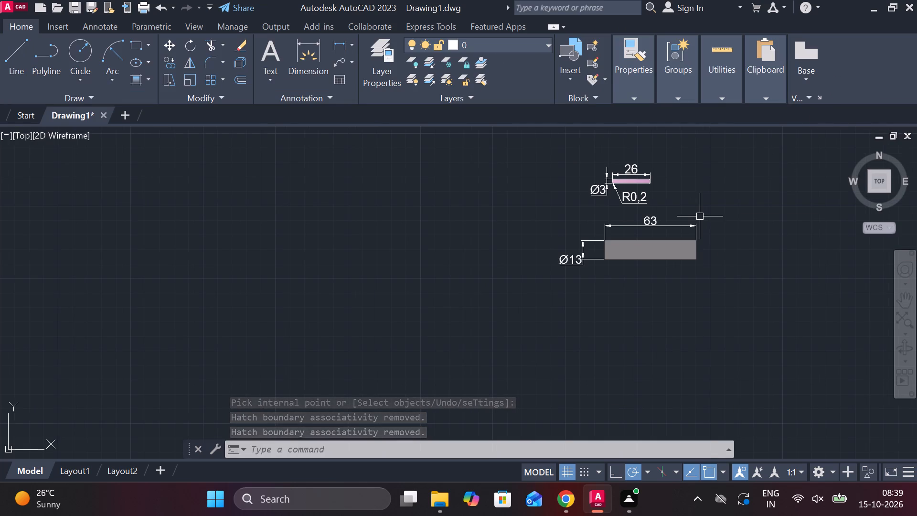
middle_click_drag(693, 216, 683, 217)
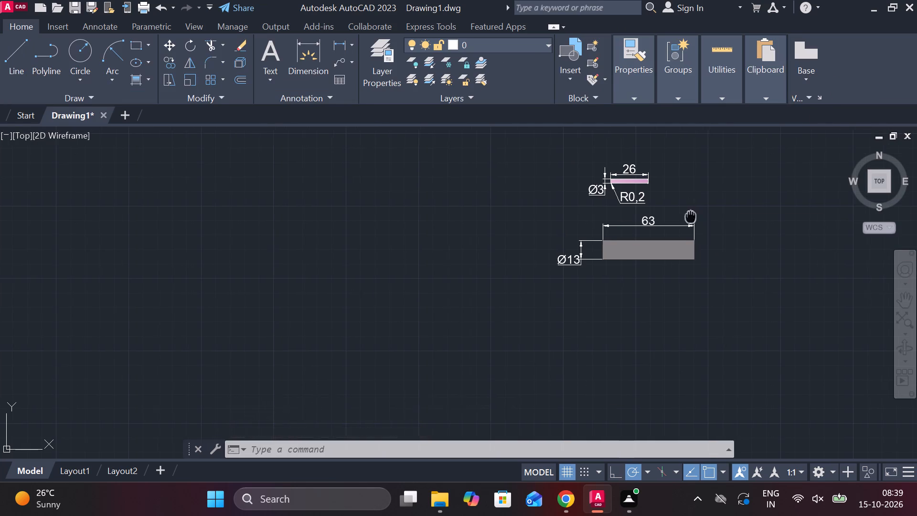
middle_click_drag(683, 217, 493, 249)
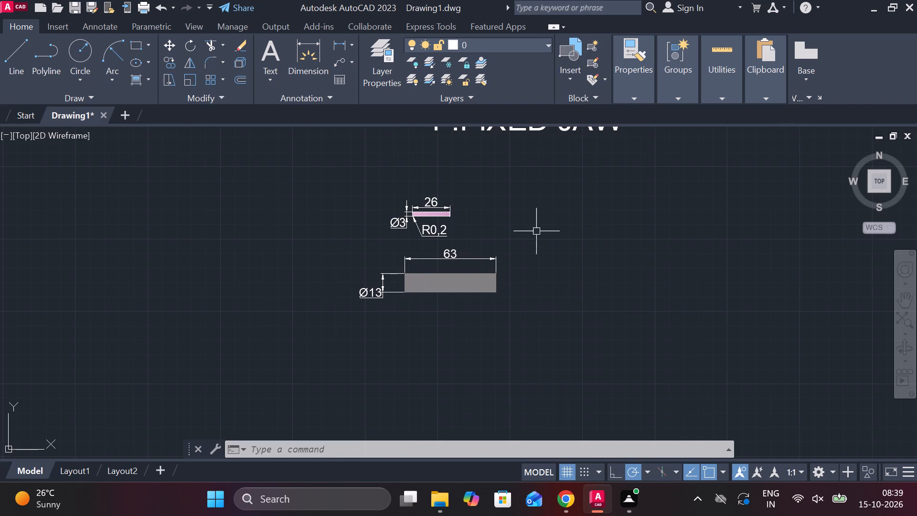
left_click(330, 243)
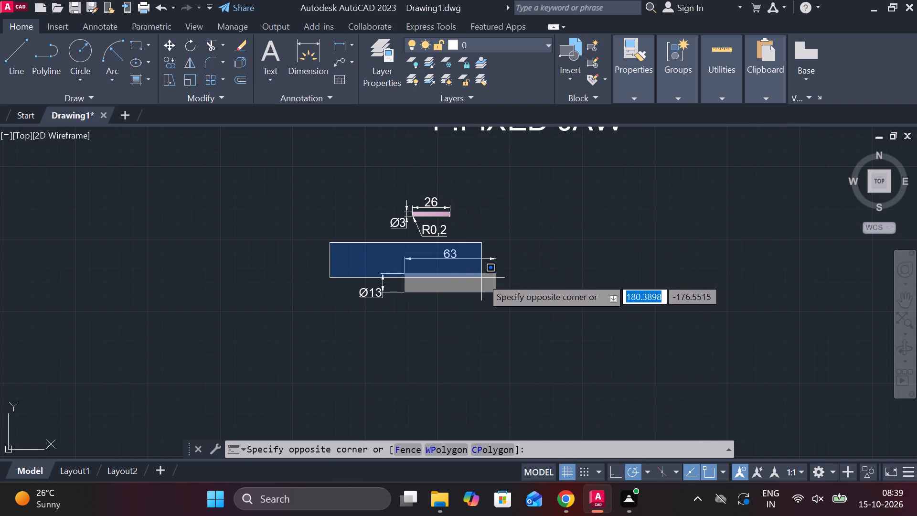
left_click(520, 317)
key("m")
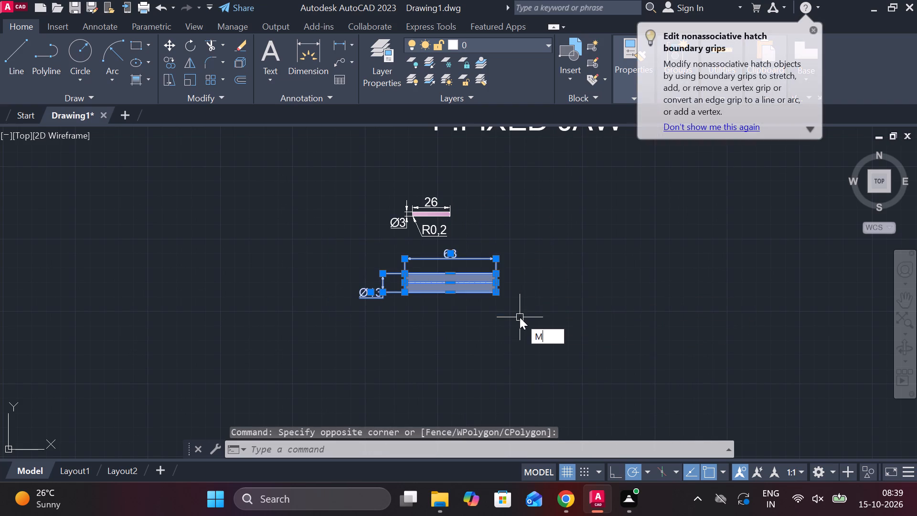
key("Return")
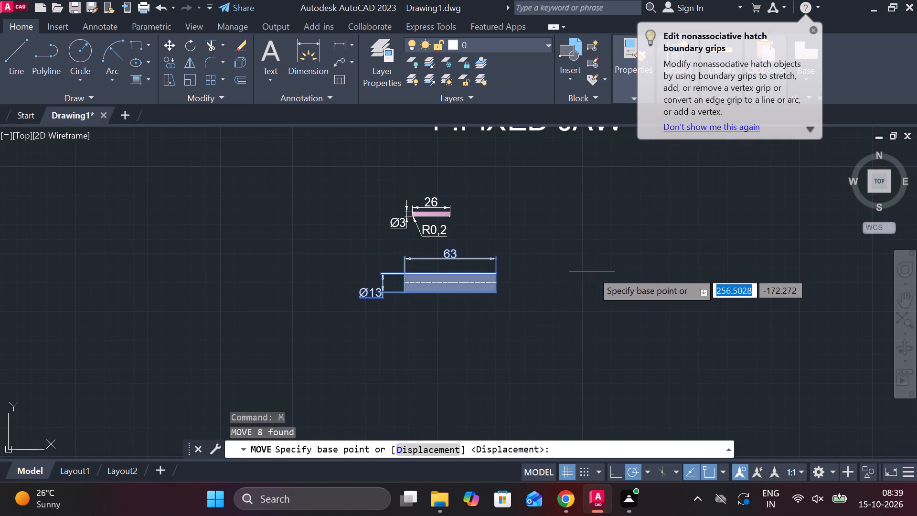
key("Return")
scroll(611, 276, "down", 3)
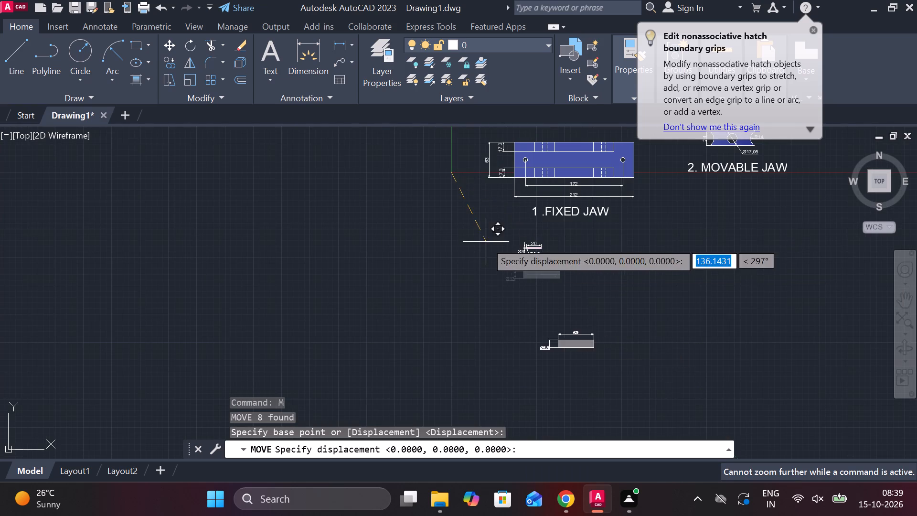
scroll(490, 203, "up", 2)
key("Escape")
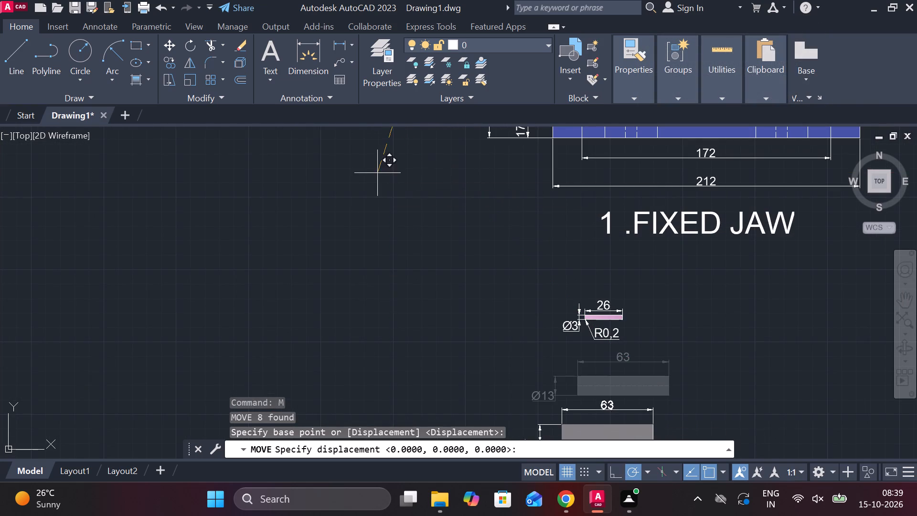
Move the Ø13 by 63 part with its dimensions up beside the Ø3 pin, under the fixed jaw title.
middle_click_drag(390, 202, 380, 150)
left_click(487, 285)
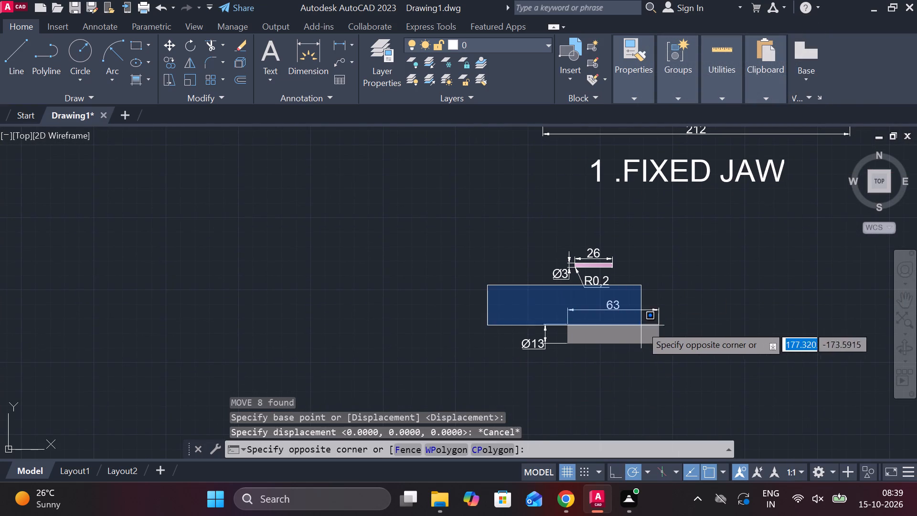
left_click(682, 374)
key("m")
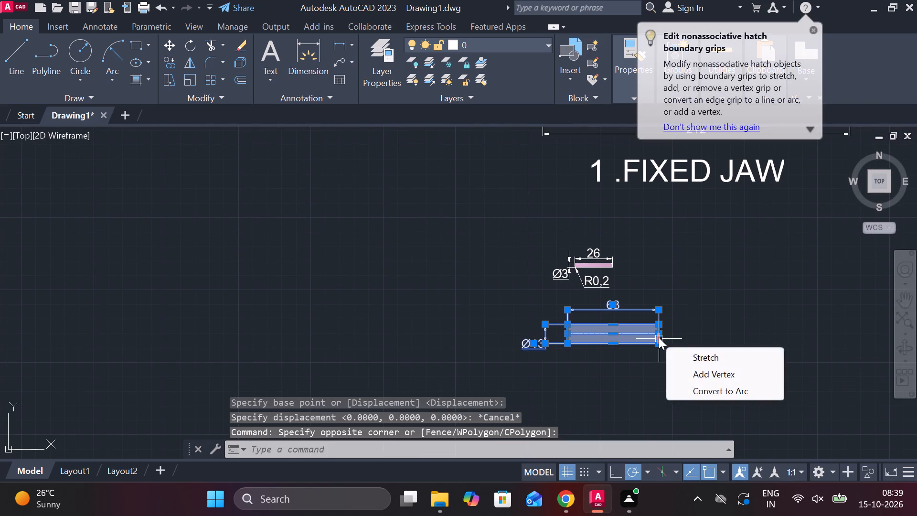
key("Return")
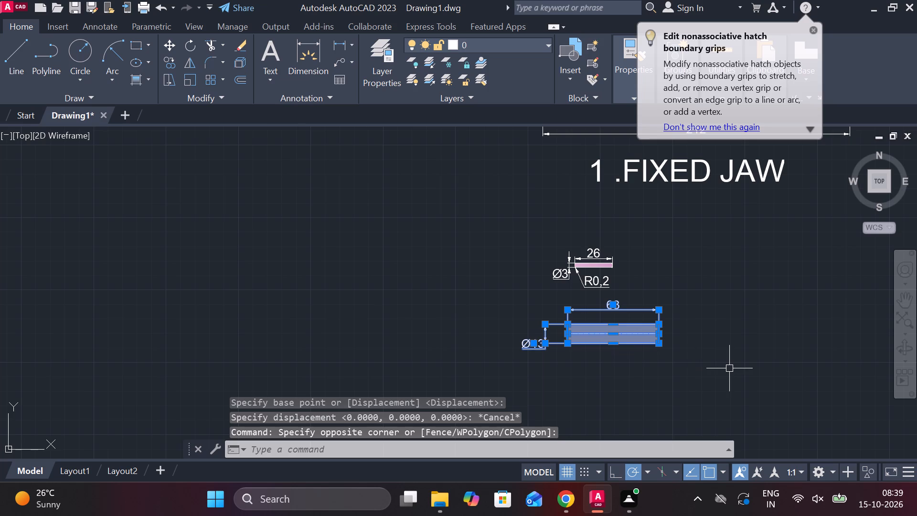
key("m")
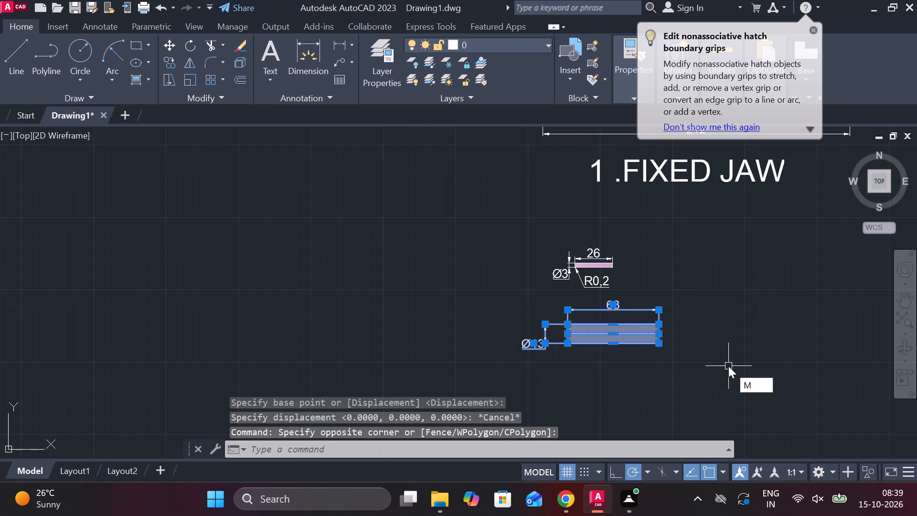
key("Return")
left_click(605, 351)
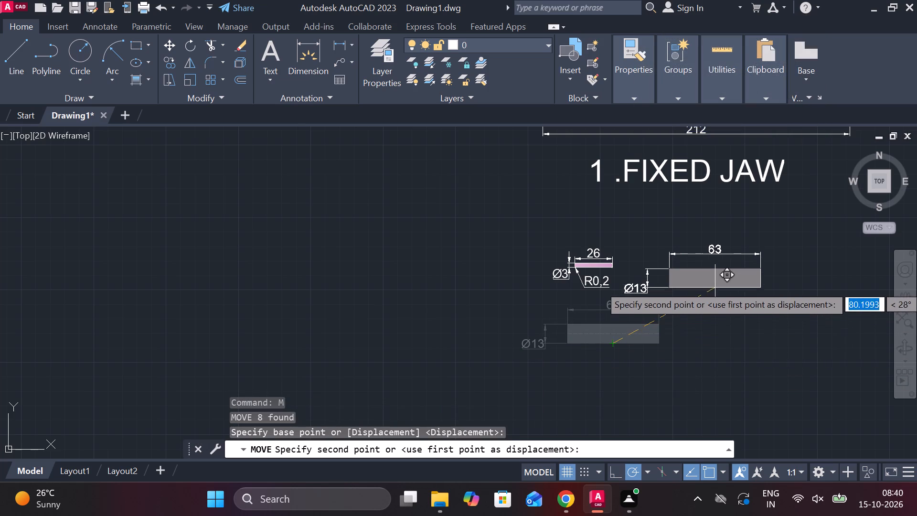
middle_click_drag(759, 280, 596, 281)
left_click(636, 280)
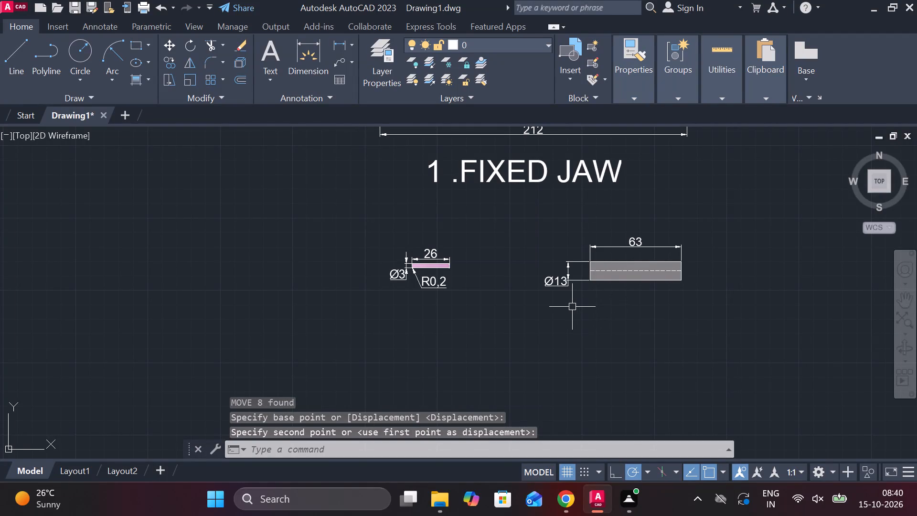
Copy the "1 .FIXED JAW" title and paste one copy below the Ø13 part and another below the Ø3 pin.
left_click(491, 161)
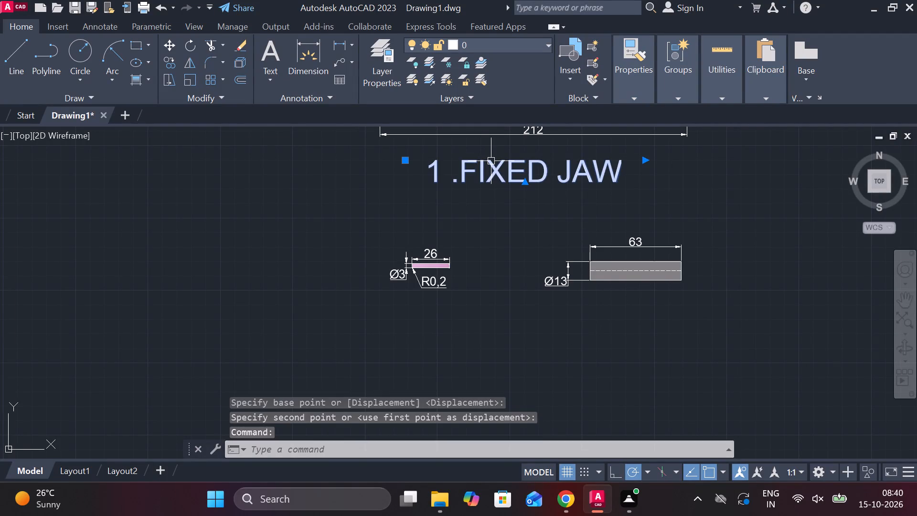
key("ctrl+c")
key("ctrl+v")
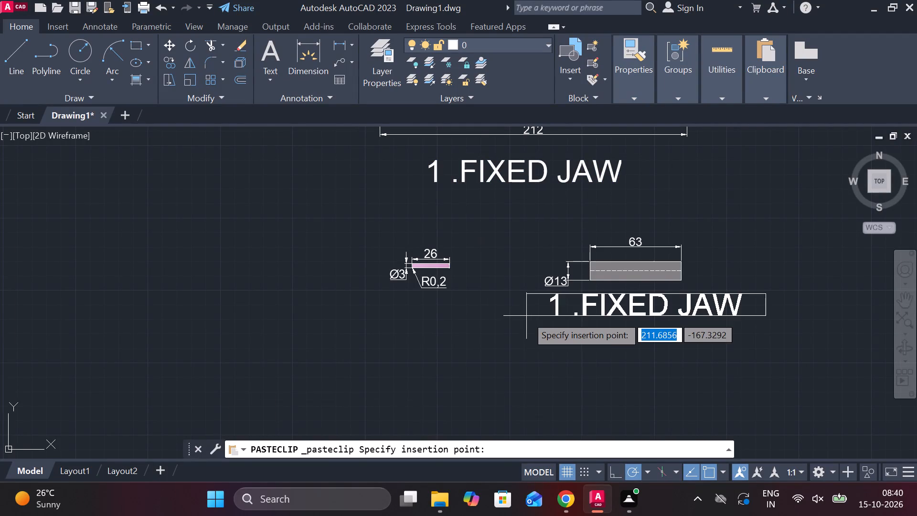
left_click(532, 328)
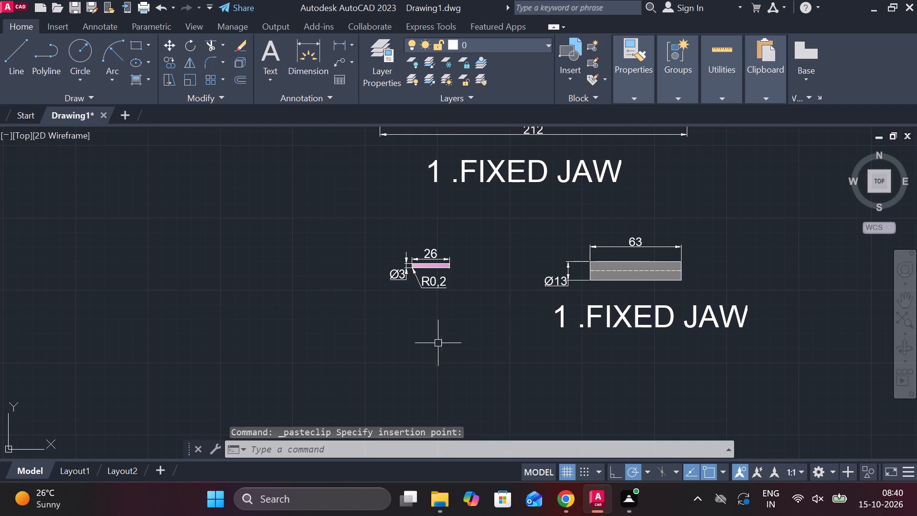
key("ctrl+v")
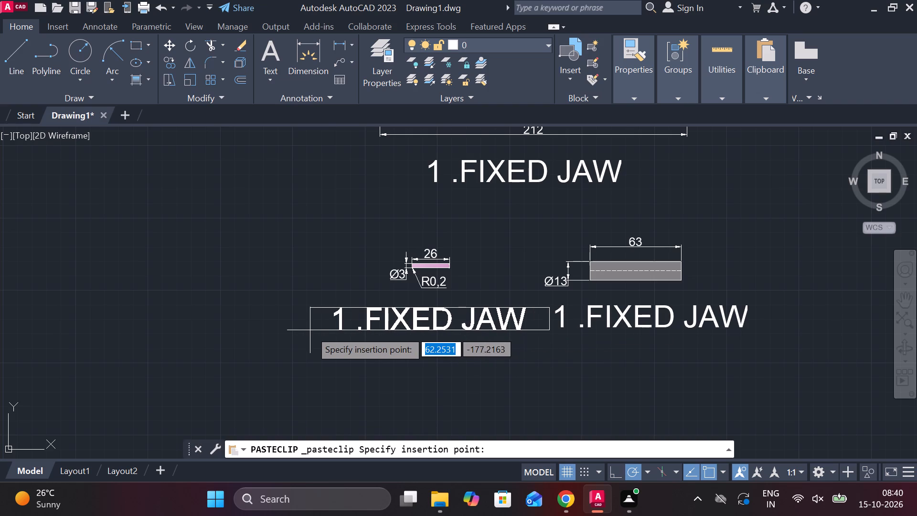
left_click(302, 330)
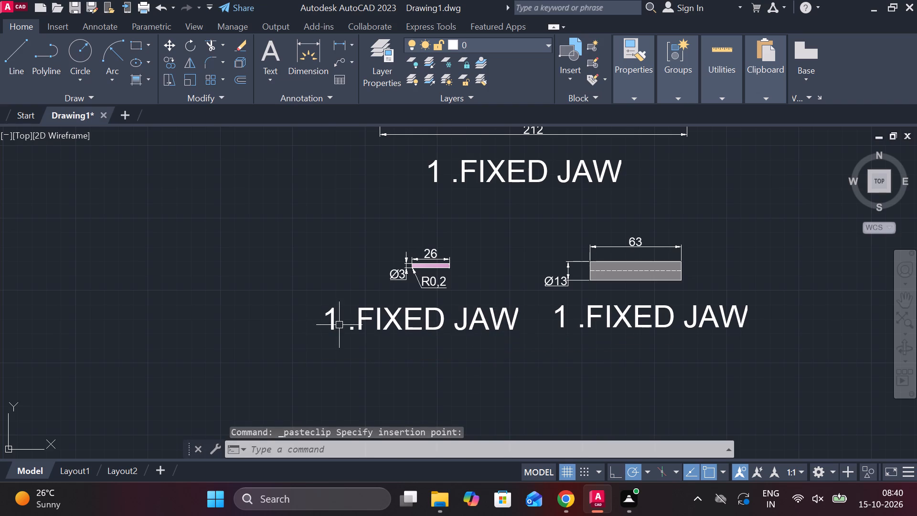
Replace the title copy below the Ø3 pin with "7. 3MM PIN".
scroll(347, 324, "up", 1)
double_click(400, 315)
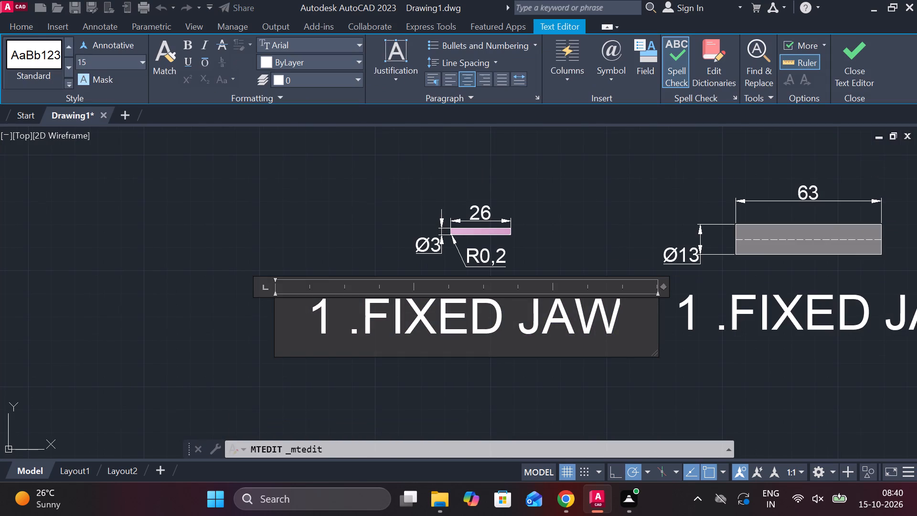
double_click(349, 331)
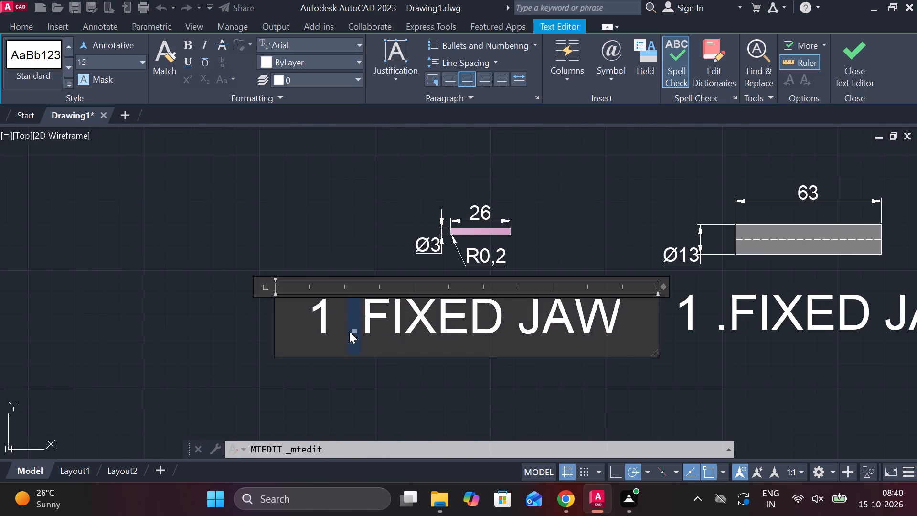
left_click(339, 329)
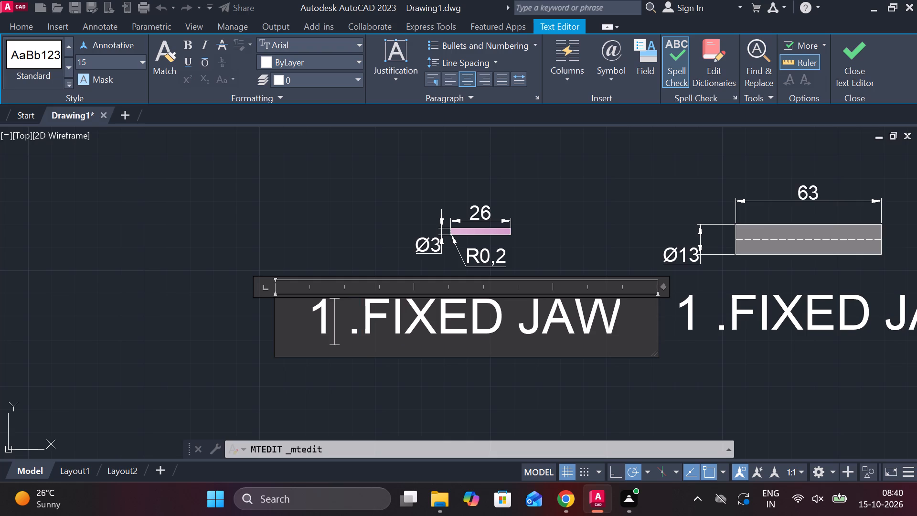
left_click(620, 316)
key("BackSpace")
key("BackSpace")
key("BackSpace")
key("BackSpace")
key("BackSpace")
key("BackSpace")
key("BackSpace")
key("BackSpace")
key("BackSpace")
key("BackSpace")
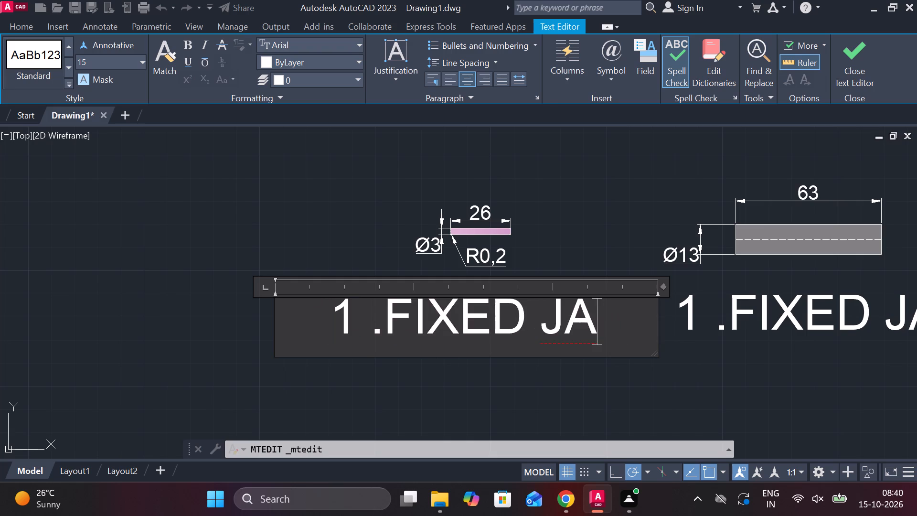
key("BackSpace")
key("BackSpace")
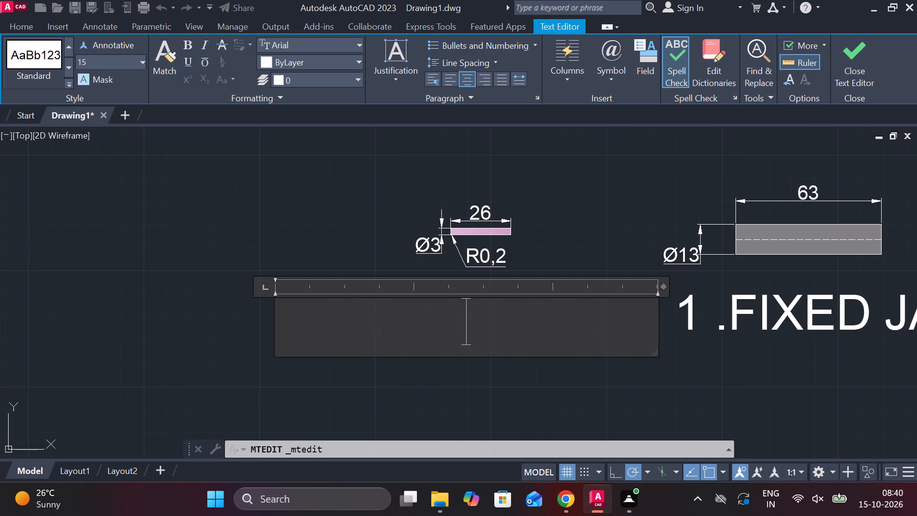
key("7")
key("period")
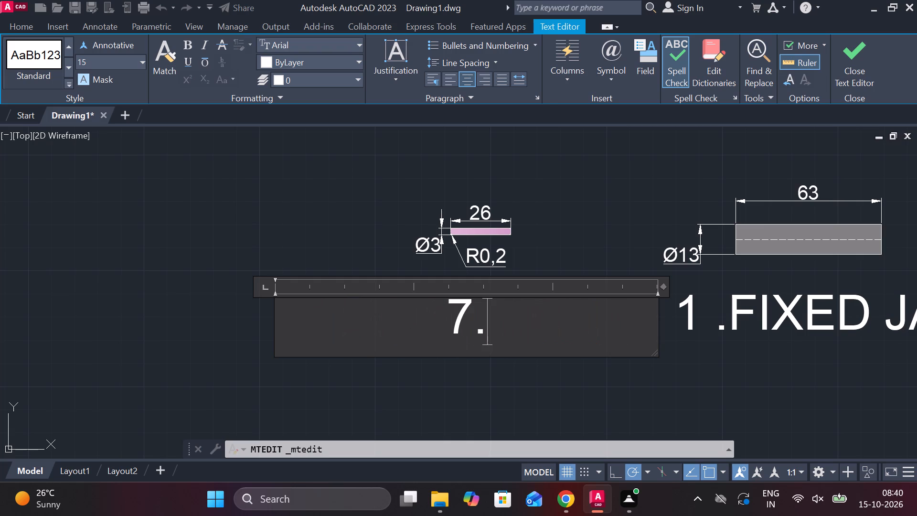
key("space")
type("3MM PIN")
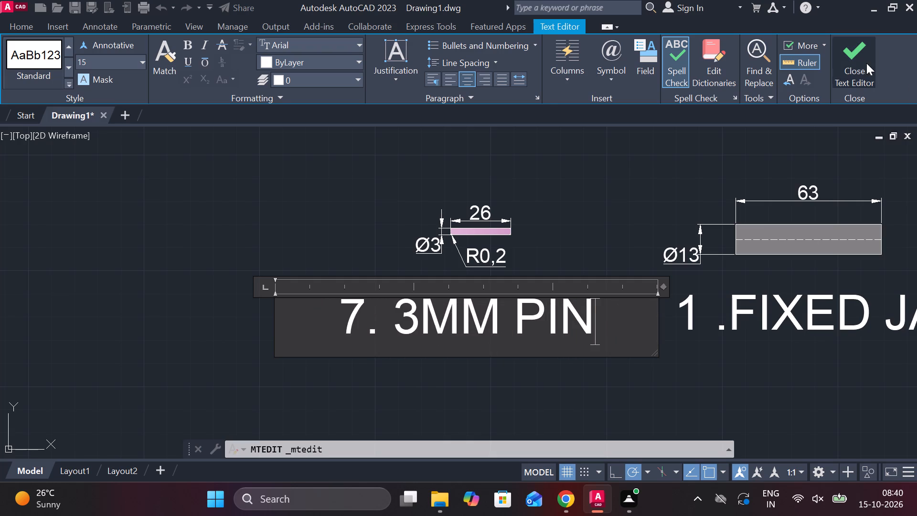
left_click(859, 62)
Replace the title copy below the Ø13 part with "4. MOUNTING PIN".
middle_click_drag(766, 289, 628, 286)
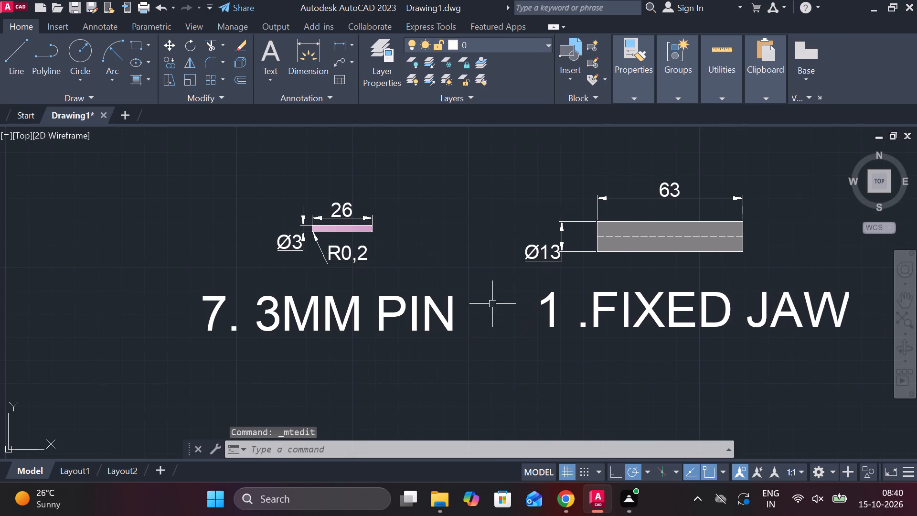
double_click(601, 303)
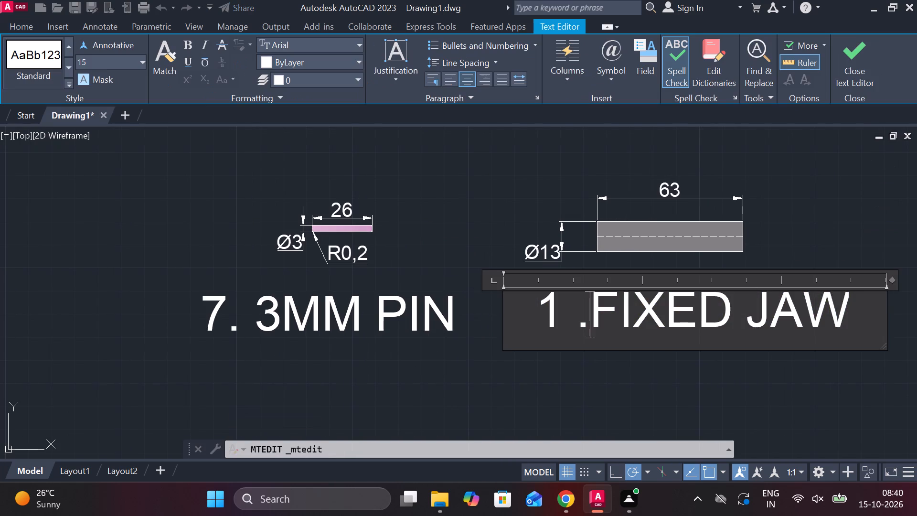
left_click(853, 316)
key("BackSpace")
key("BackSpace")
key("BackSpace")
key("BackSpace")
key("BackSpace")
key("BackSpace")
key("BackSpace")
key("BackSpace")
key("BackSpace")
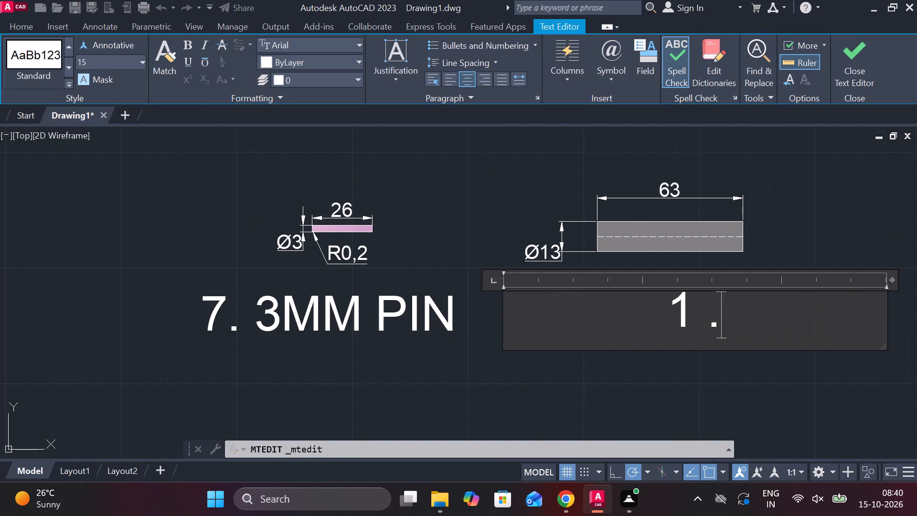
key("BackSpace")
key("BackSpace")
key("BackSpace")
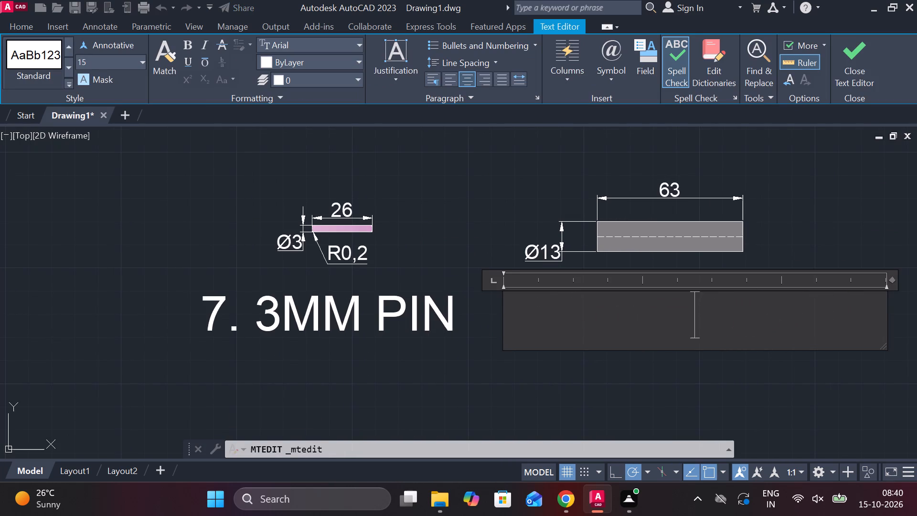
key("4")
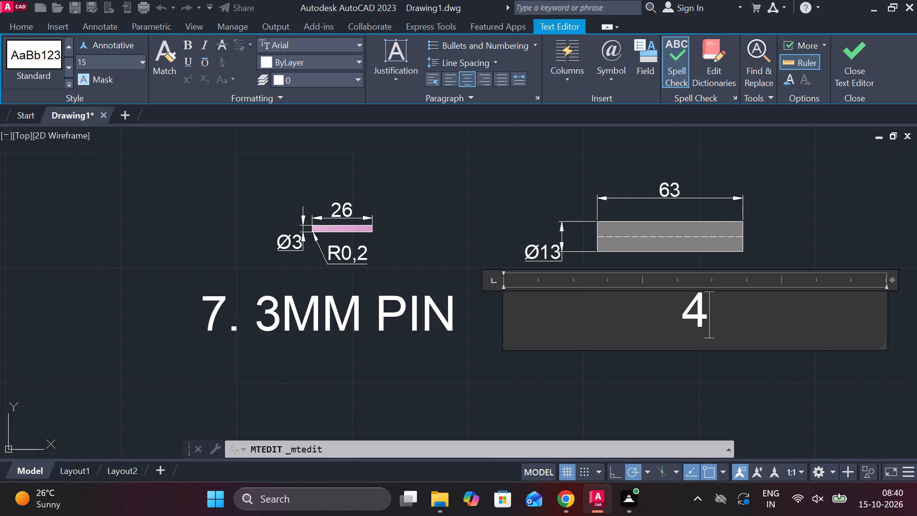
key("period")
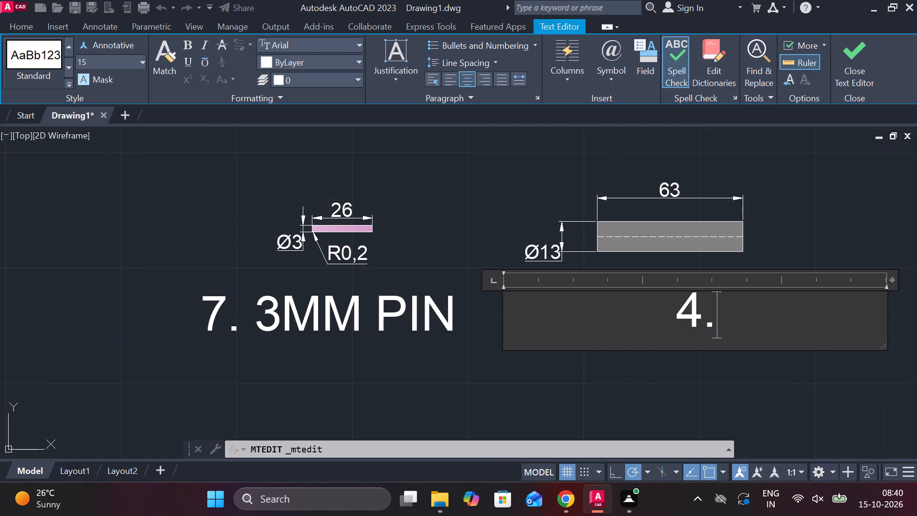
key("space")
type("MOU")
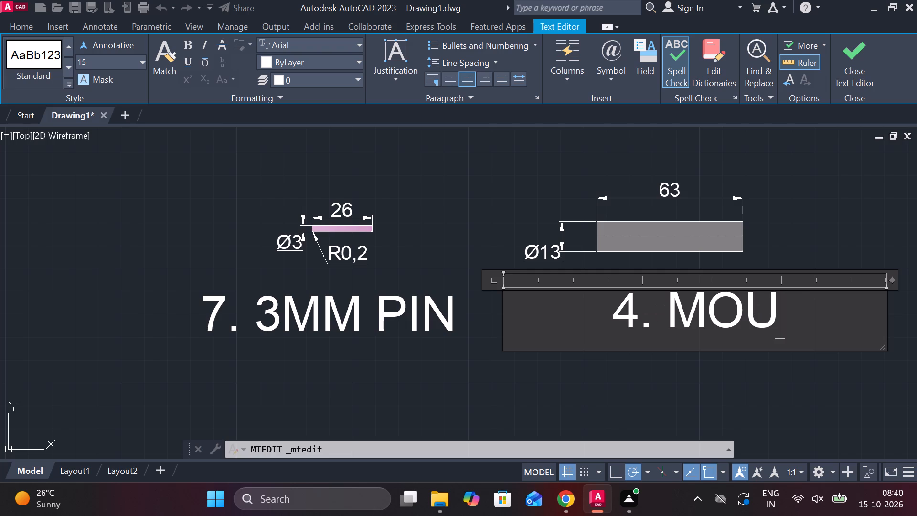
key("n")
type("TING")
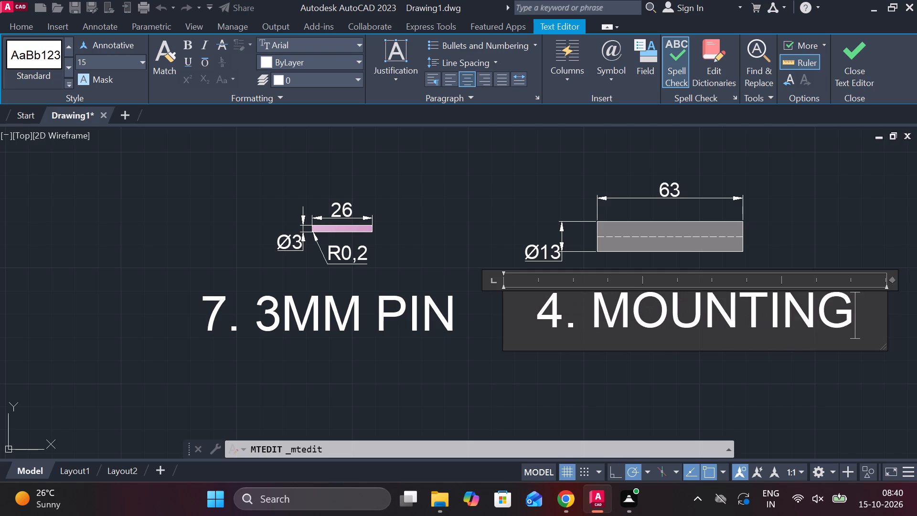
key("space")
type("PIN")
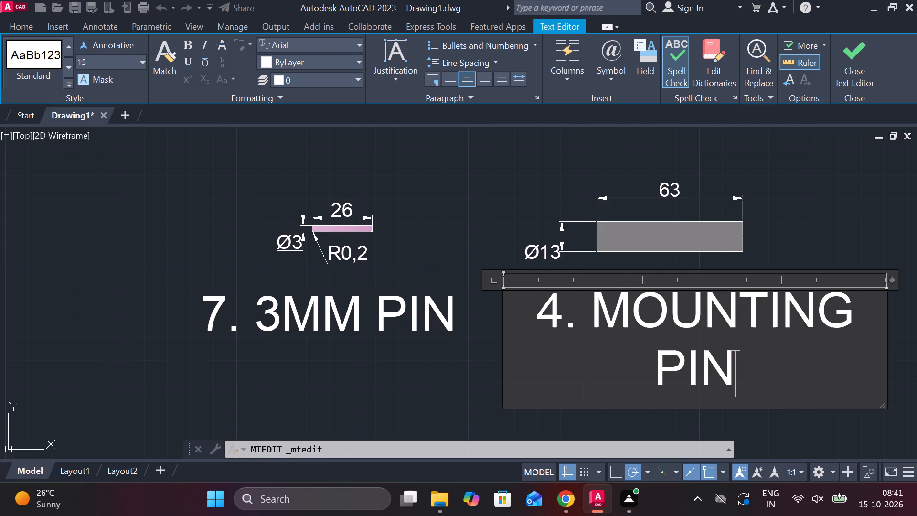
Widen the mounting pin title's text box so the title fits on a single line.
left_click_drag(884, 340, 885, 340)
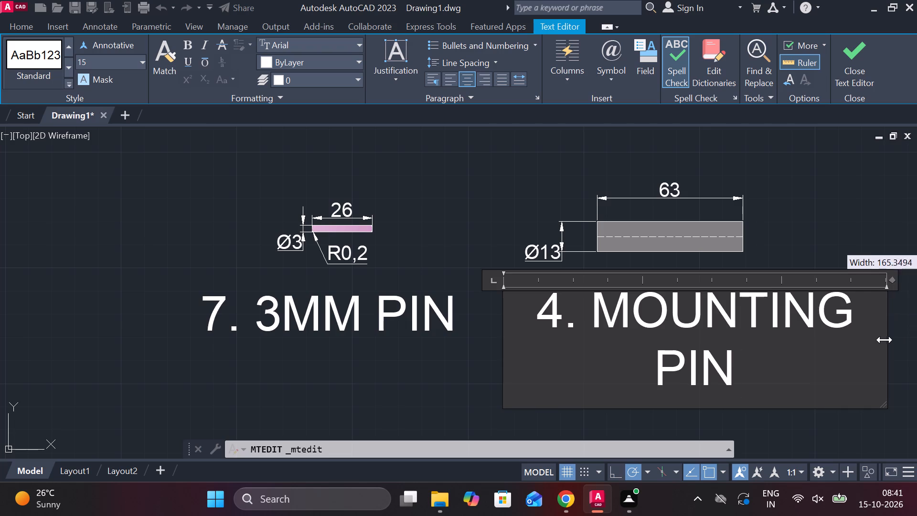
left_click_drag(885, 340, 916, 321)
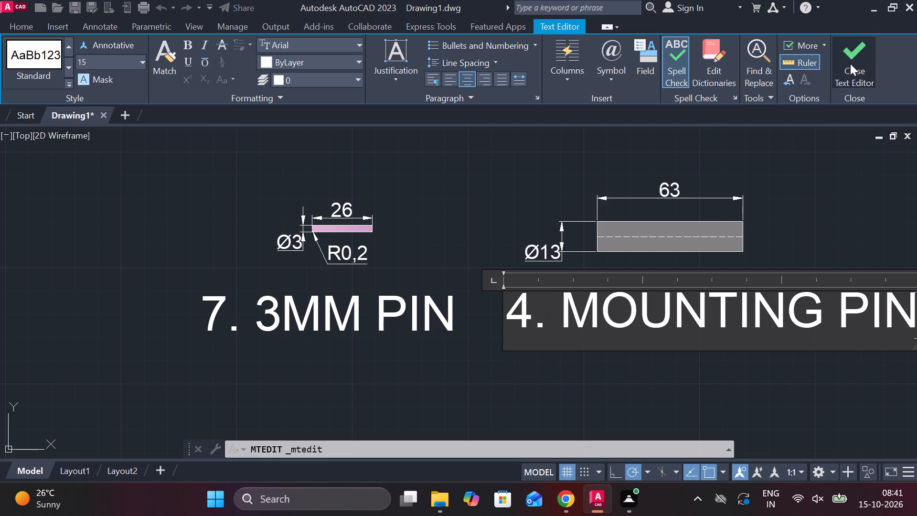
left_click(850, 64)
Move the Ø13 pin view with its dimensions about 20 units horizontally to the right, centring it above the "4. MOUNTING PIN" title.
scroll(728, 266, "down", 2)
middle_click_drag(717, 266, 561, 266)
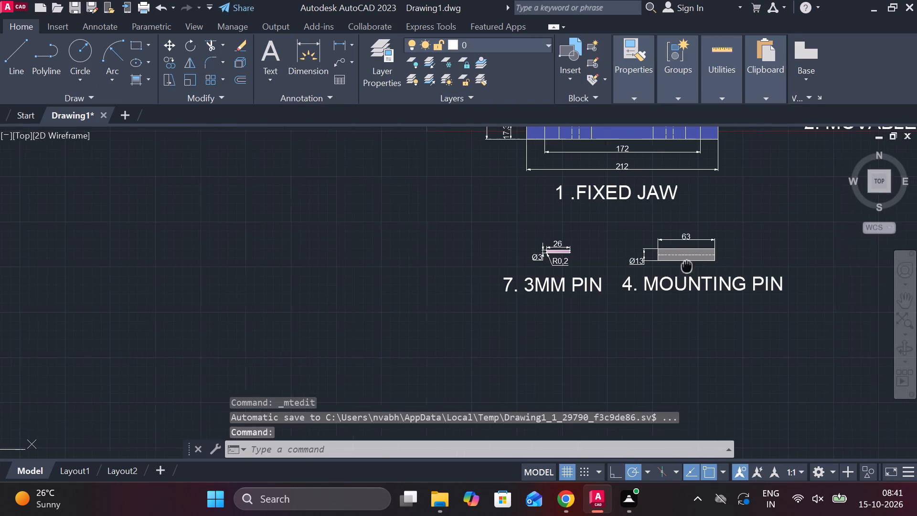
middle_click_drag(561, 266, 553, 266)
scroll(515, 269, "up", 2)
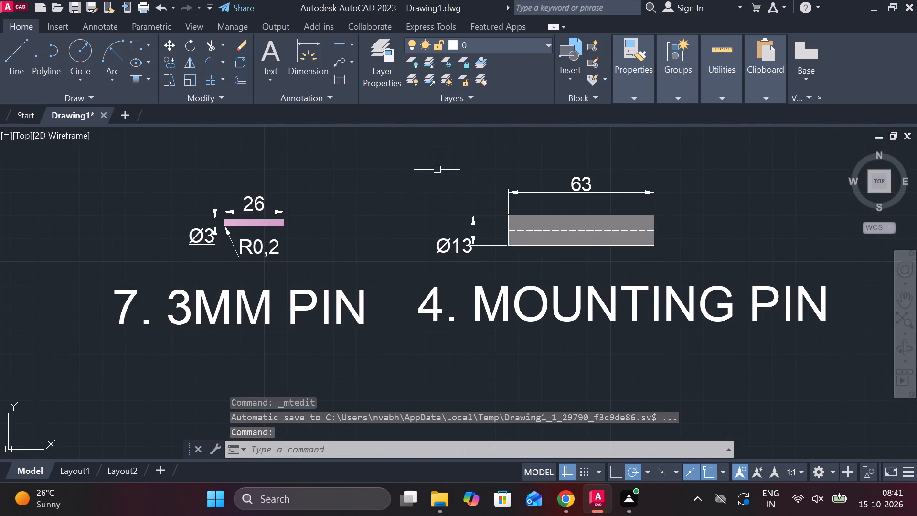
left_click(410, 162)
left_click(702, 269)
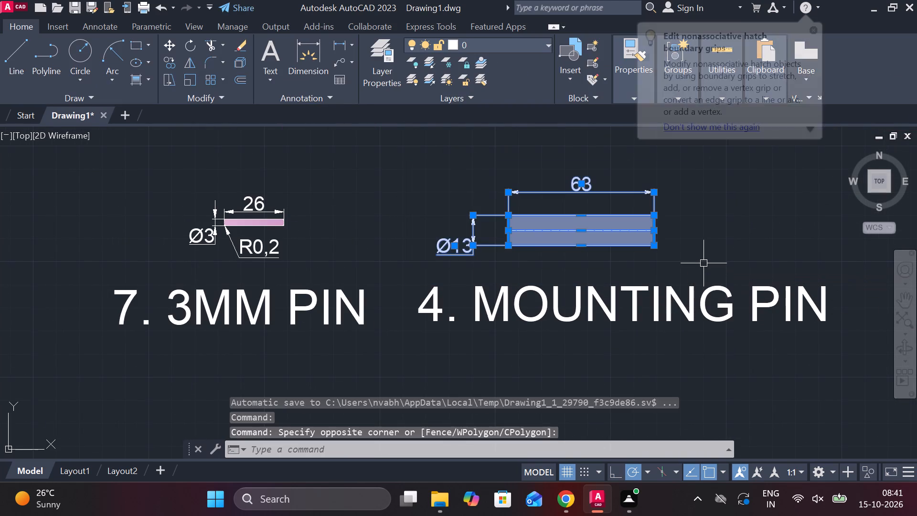
key("m")
key("Return")
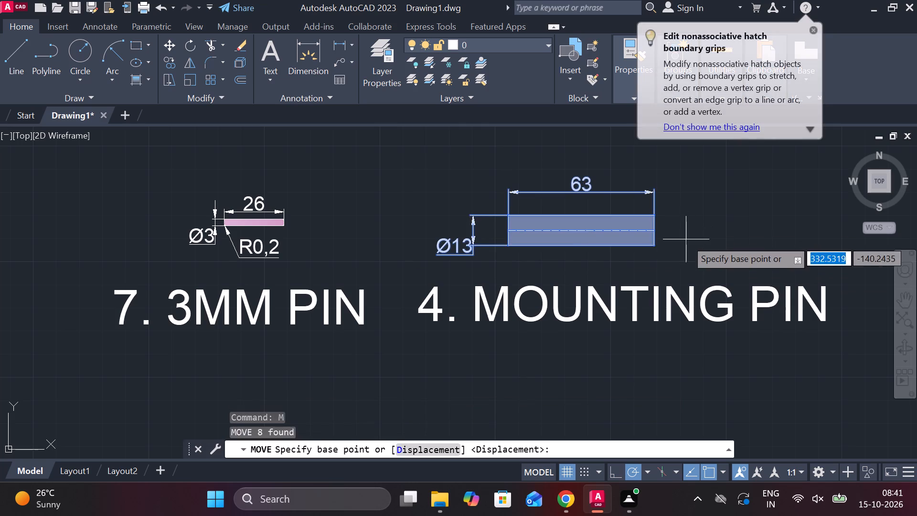
left_click(686, 239)
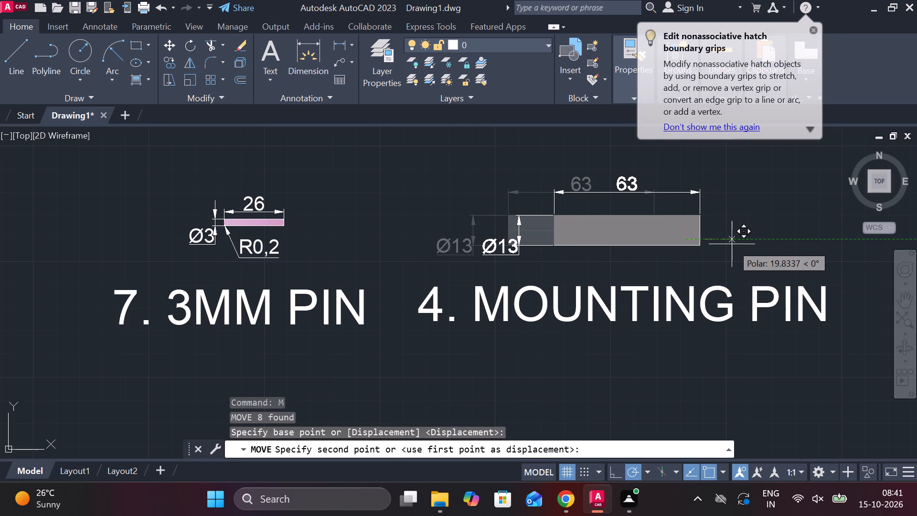
left_click(732, 244)
key("Escape")
scroll(766, 235, "down", 1)
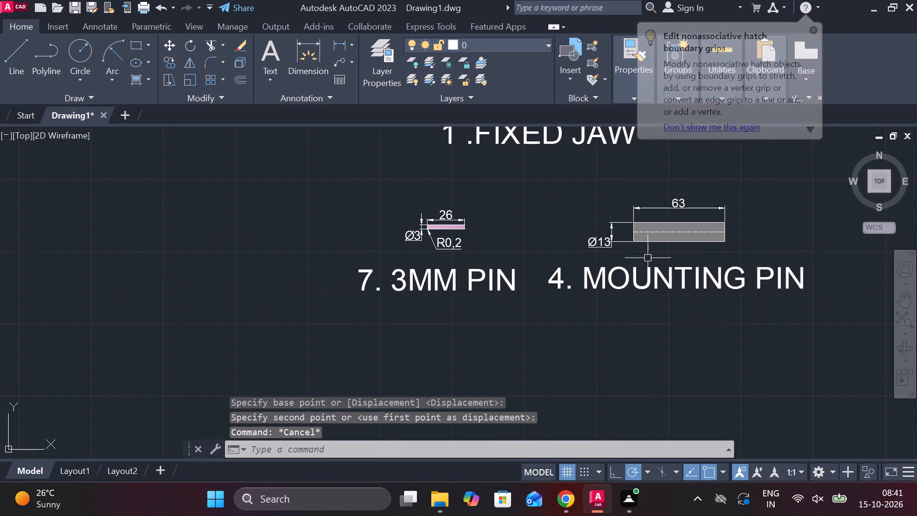
Erase the pink gradient fill from the Ø3 pin.
scroll(562, 246, "up", 1)
scroll(468, 233, "up", 2)
middle_click_drag(462, 227, 747, 261)
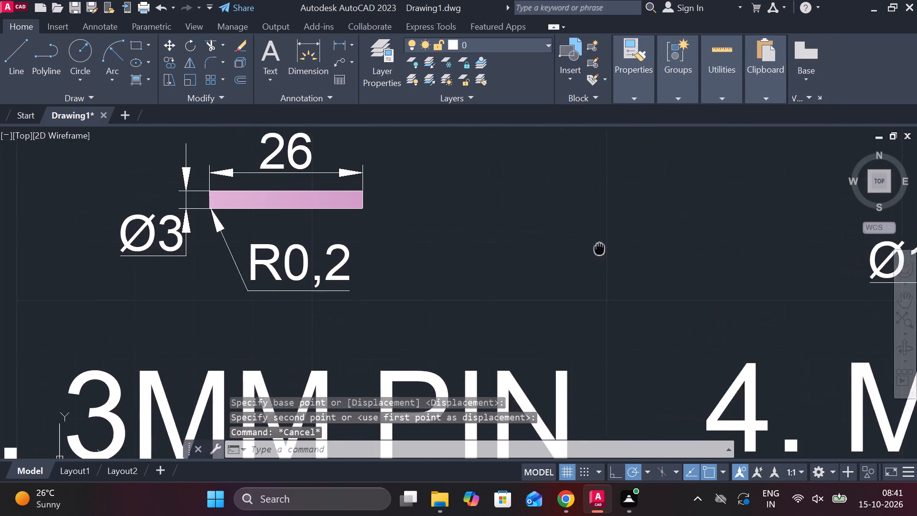
middle_click_drag(747, 261, 776, 262)
scroll(707, 241, "up", 1)
key("Escape")
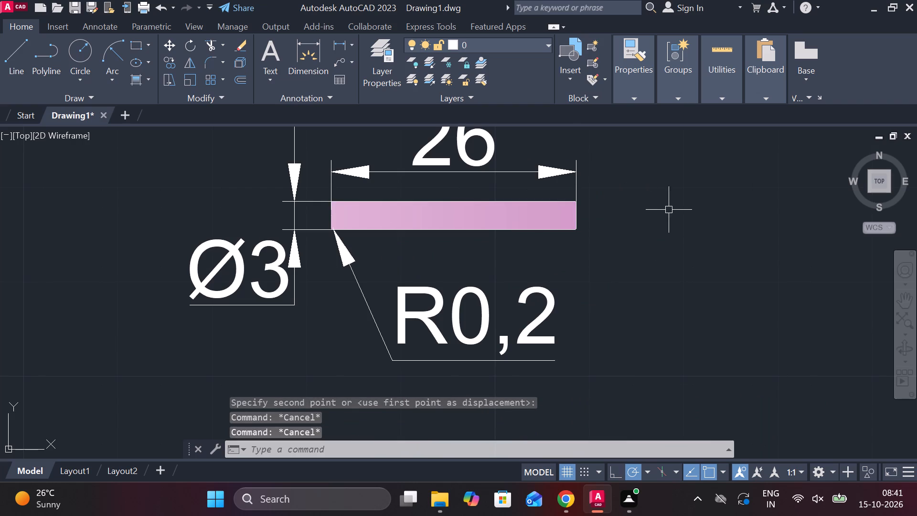
scroll(687, 189, "down", 3)
scroll(677, 211, "up", 3)
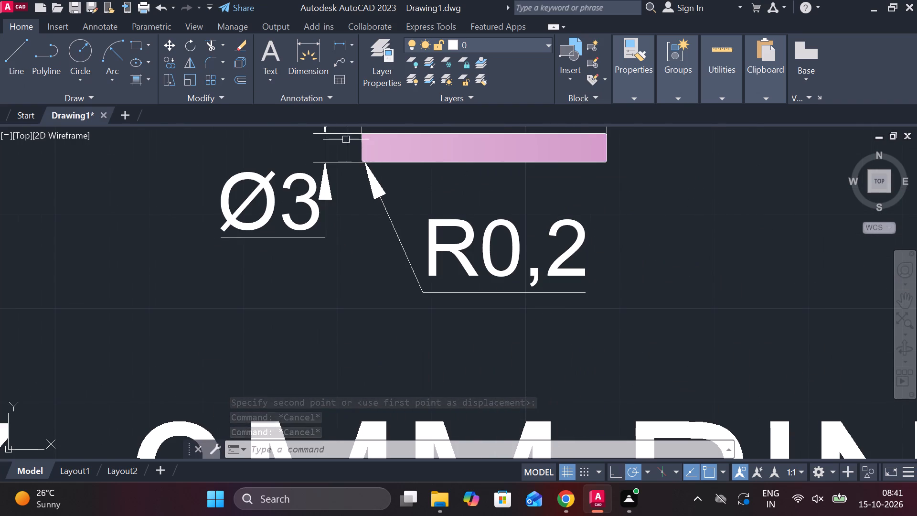
left_click(418, 149)
type("E")
key("space")
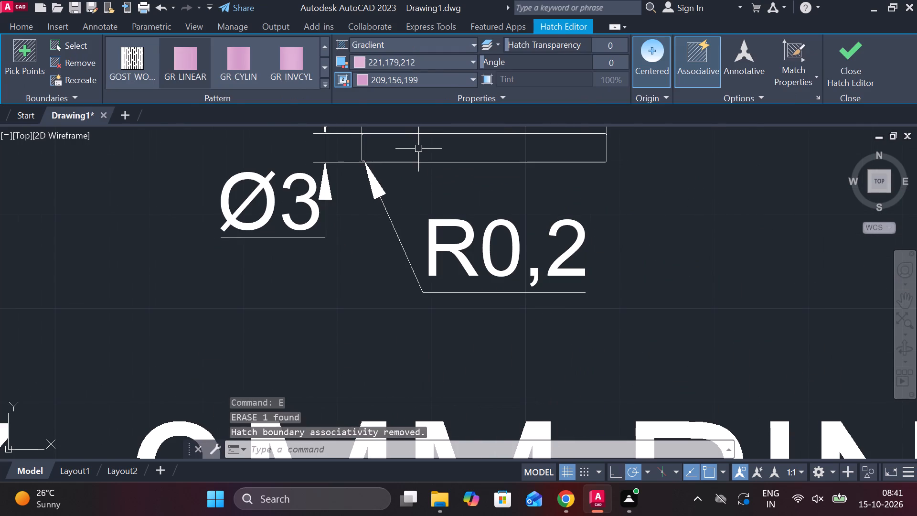
Draw a horizontal centre line through the Ø3 pin between the midpoints of its two end edges.
left_click(22, 48)
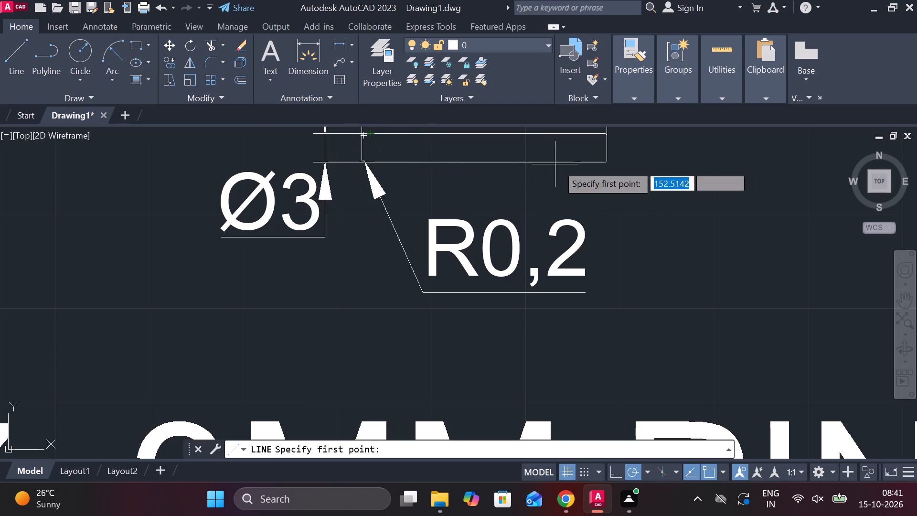
scroll(606, 149, "up", 3)
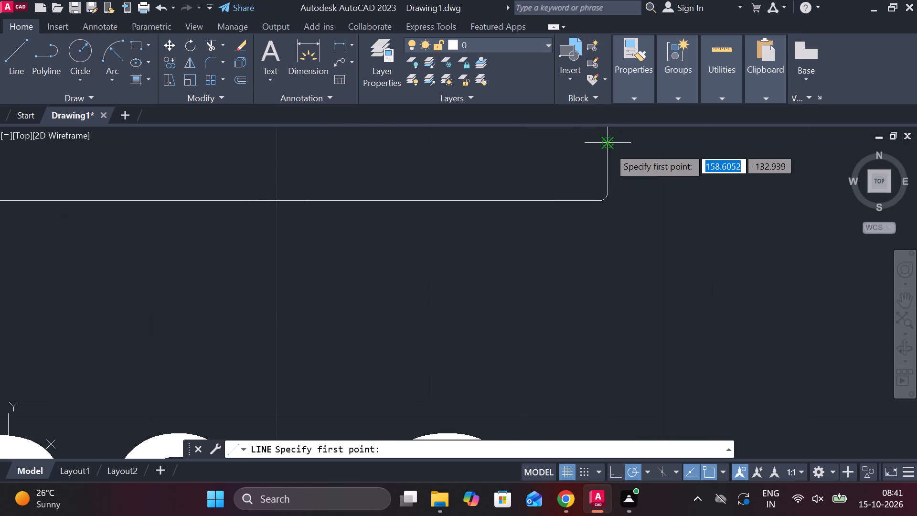
left_click(608, 142)
scroll(522, 157, "down", 2)
middle_click_drag(522, 157, 525, 159)
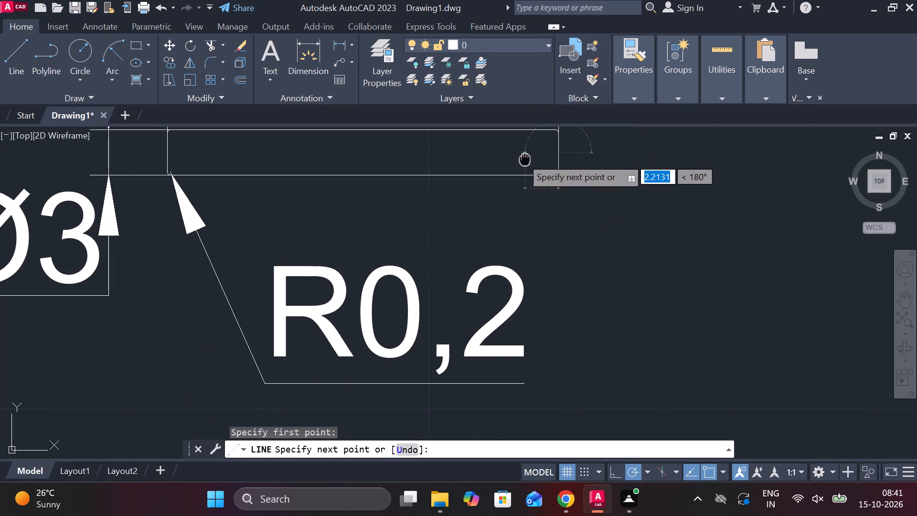
middle_click_drag(525, 159, 749, 201)
left_click(386, 193)
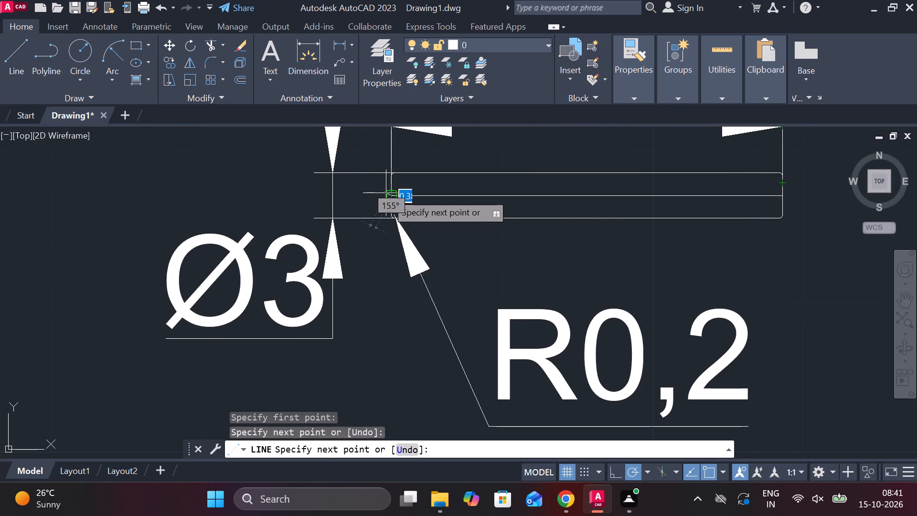
key("Escape")
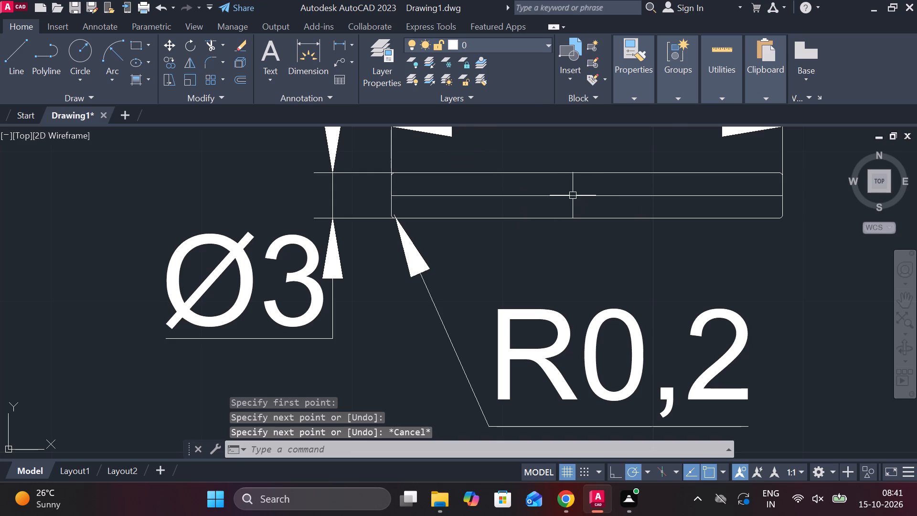
Set the Ø3 pin's centre line to the ACAD_ISO02W100 linetype.
left_click(571, 195)
left_click(627, 99)
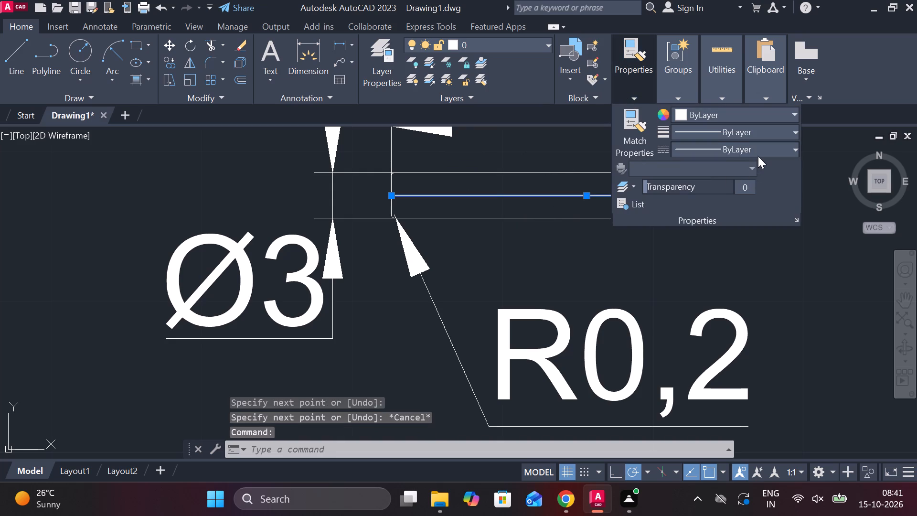
left_click(758, 156)
left_click(767, 193)
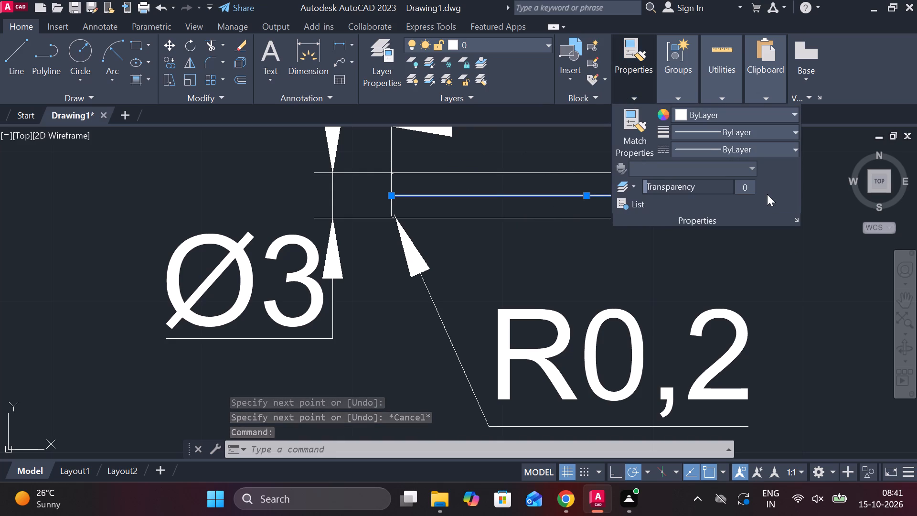
left_click(738, 147)
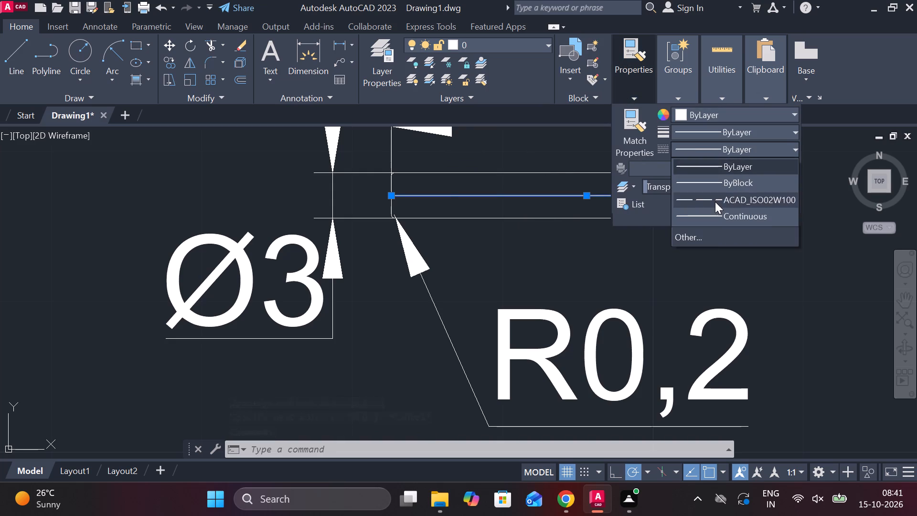
left_click(714, 202)
key("Escape")
key("Escape")
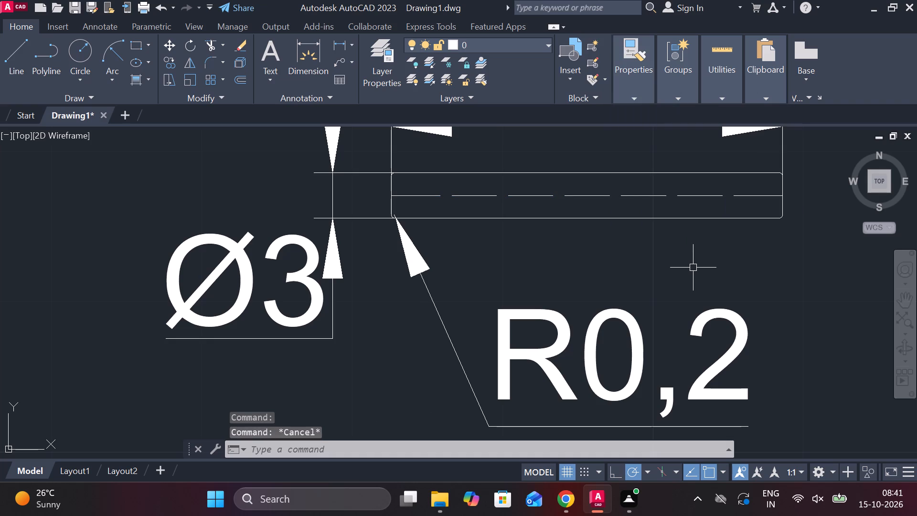
Fill both halves of the Ø3 pin with a gradient using 221,179,212 for both colours.
left_click(141, 77)
left_click(468, 58)
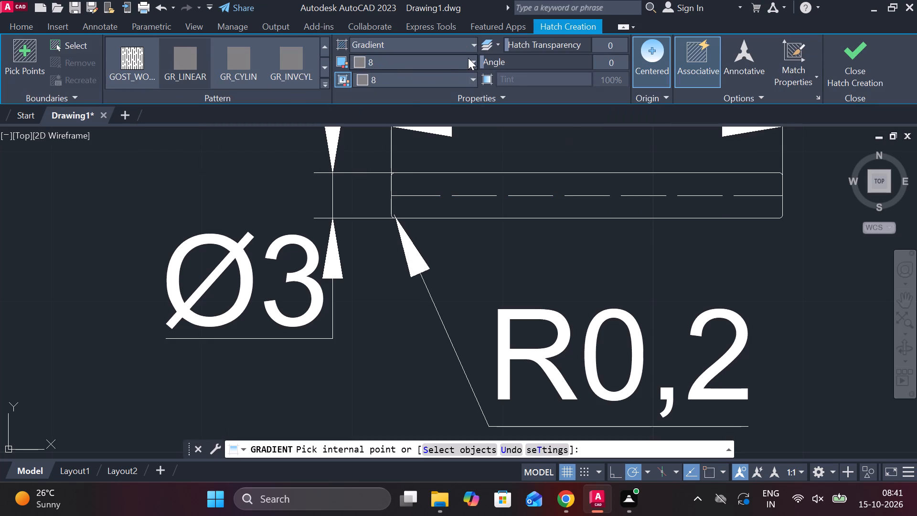
left_click(417, 139)
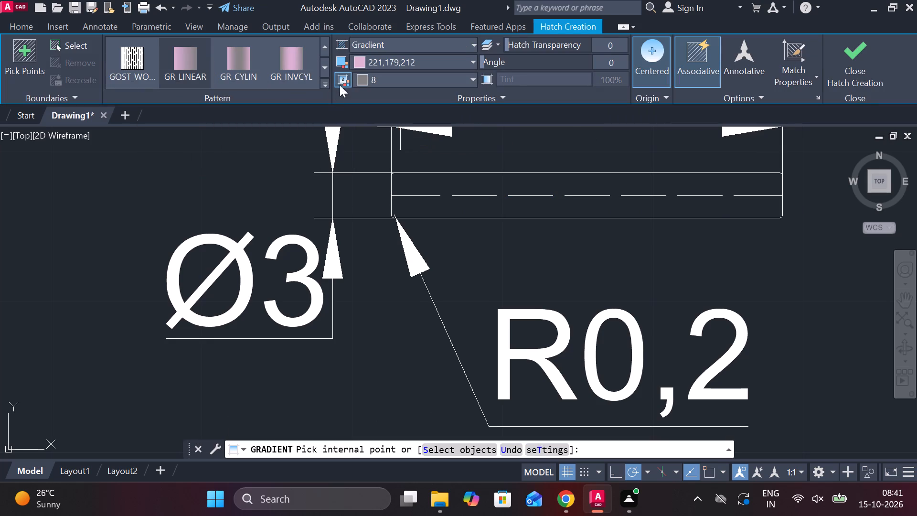
left_click(382, 77)
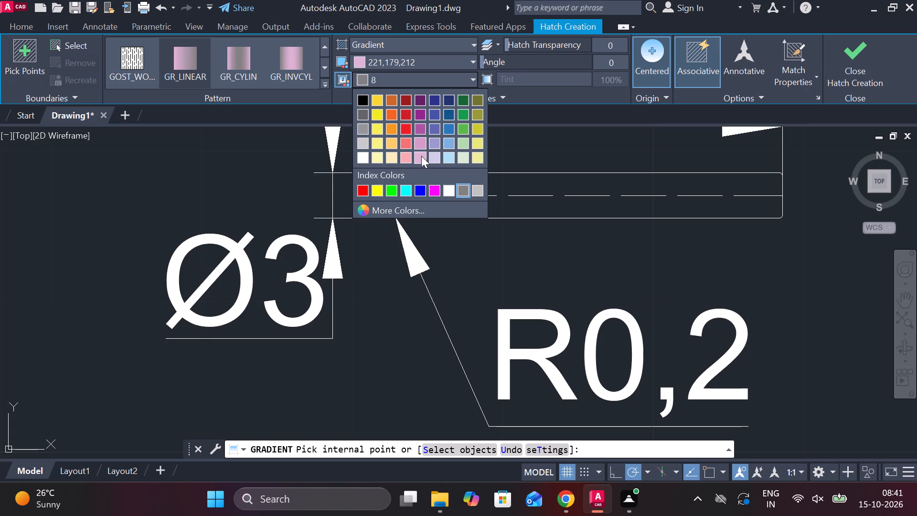
left_click(421, 156)
left_click(499, 192)
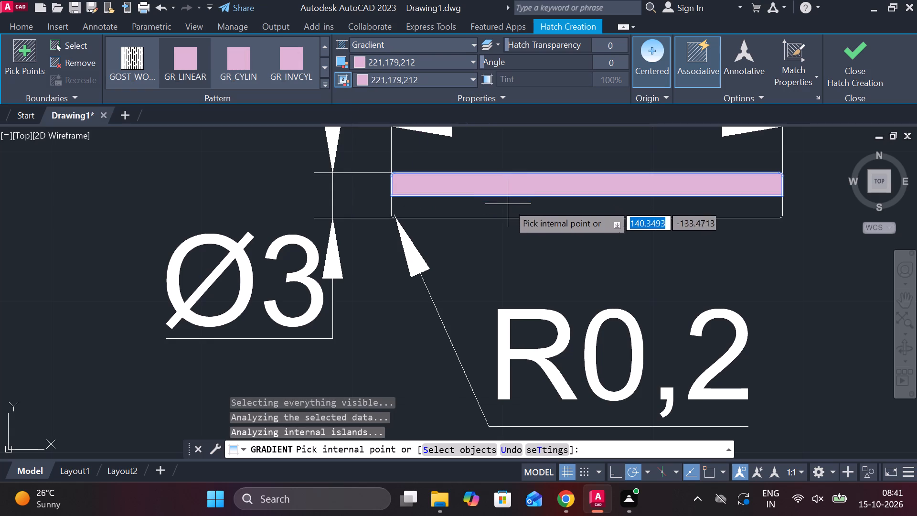
left_click(508, 204)
left_click(837, 68)
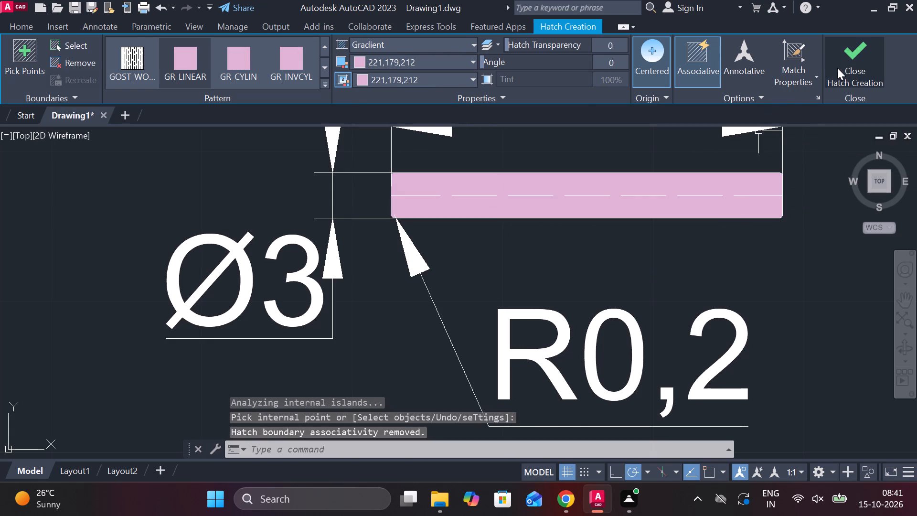
Draw a closed 182 by 13 rectangle with lines in the empty area below the two pin titles.
scroll(750, 232, "down", 2)
middle_click_drag(748, 232, 664, 232)
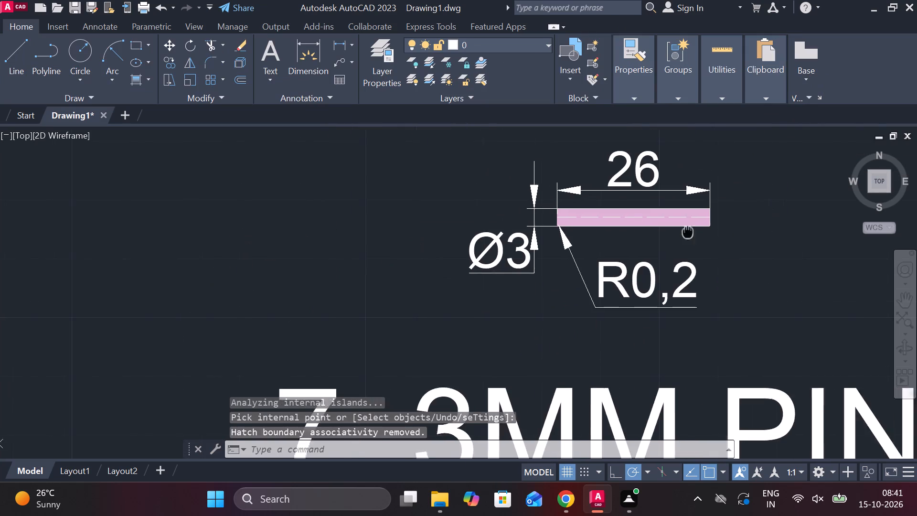
middle_click_drag(664, 232, 448, 204)
scroll(447, 203, "down", 2)
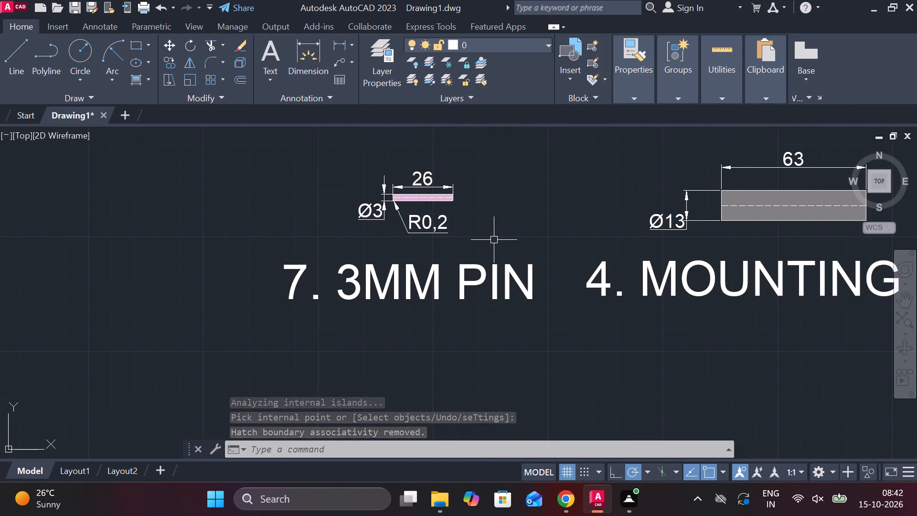
key("Escape")
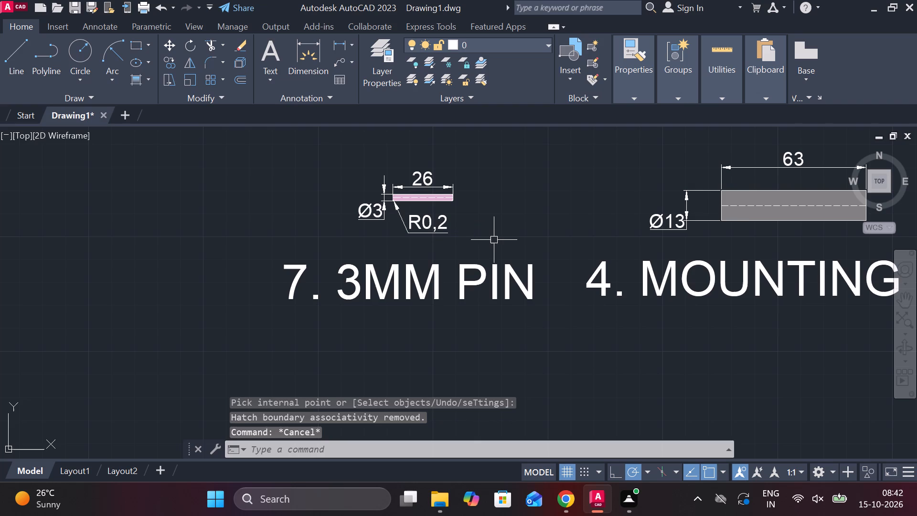
middle_click_drag(515, 327, 453, 281)
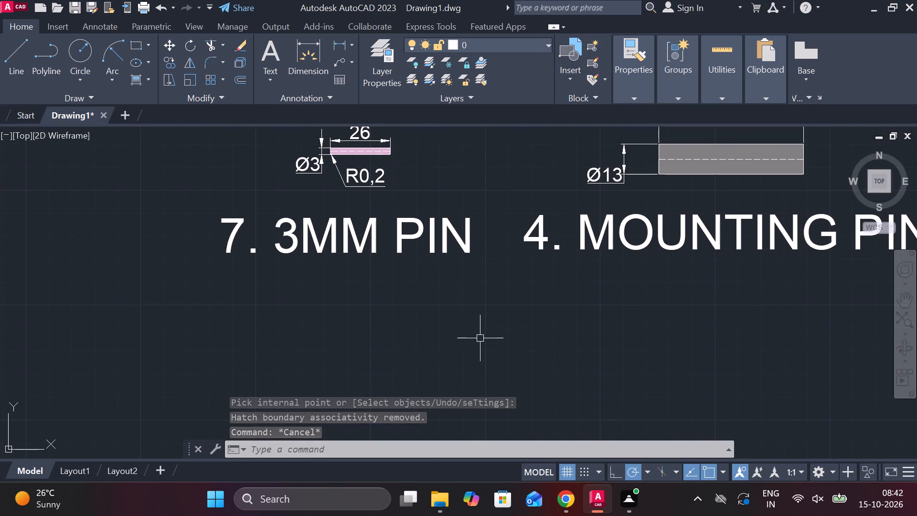
key("l")
key("Return")
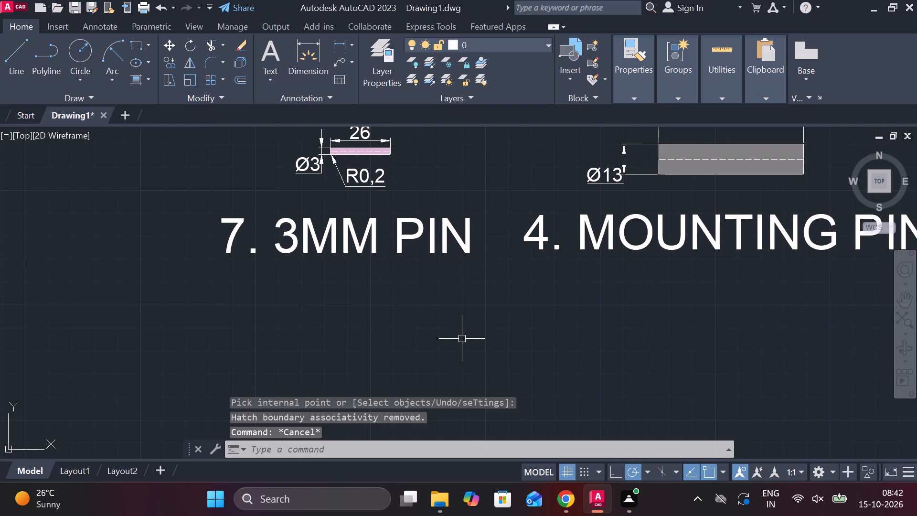
left_click(412, 335)
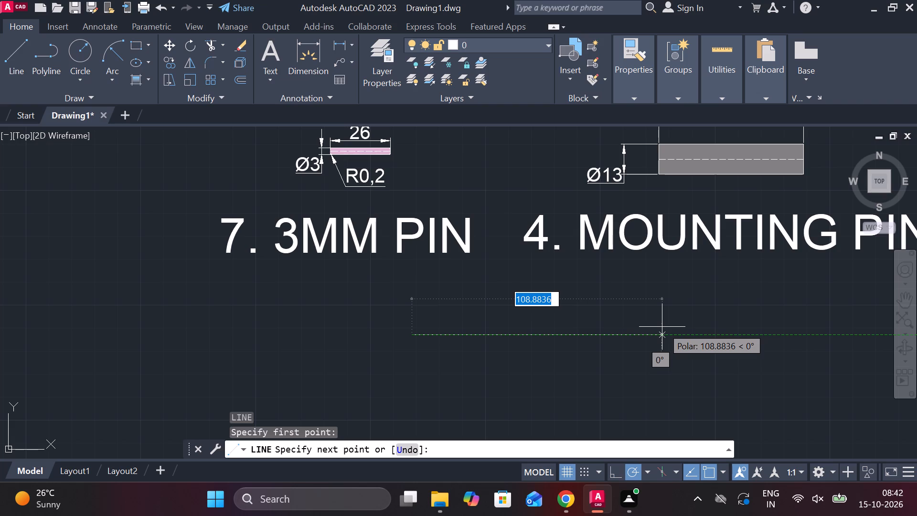
key("1")
type("82")
key("Return")
middle_click_drag(650, 327, 461, 267)
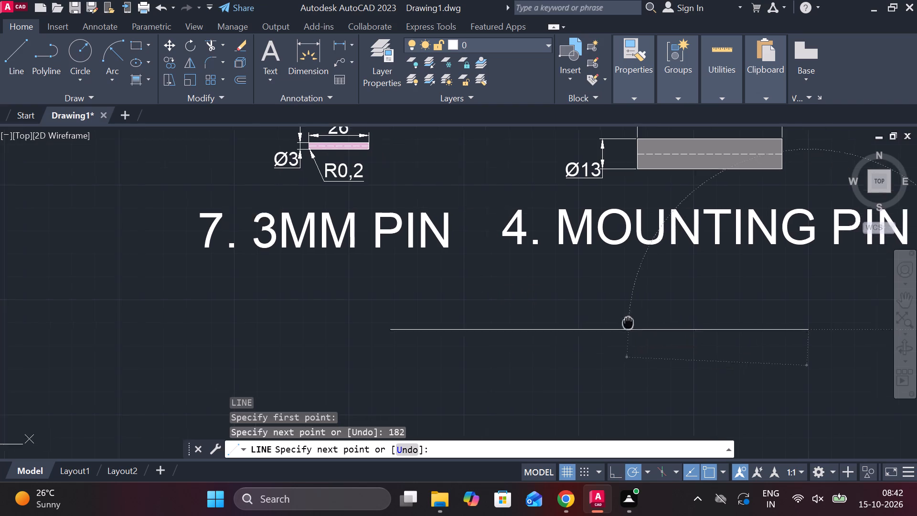
middle_click_drag(461, 267, 461, 266)
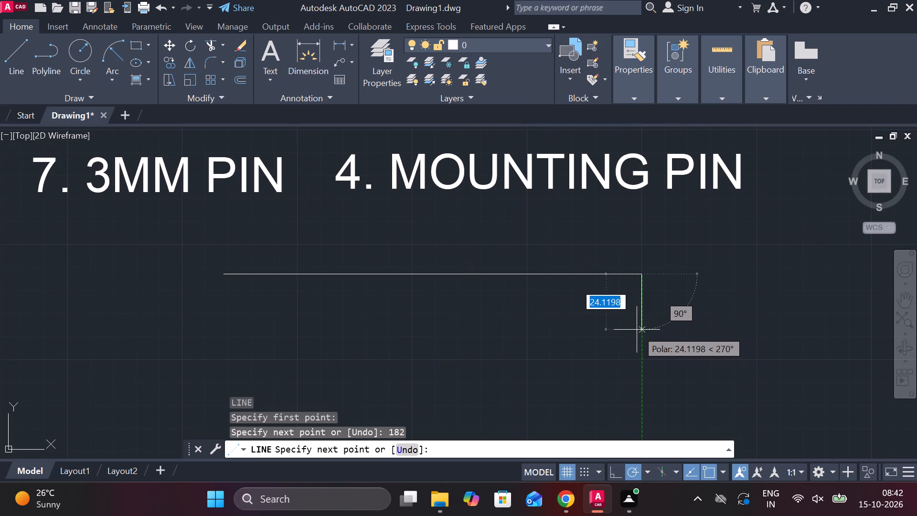
type("13")
key("space")
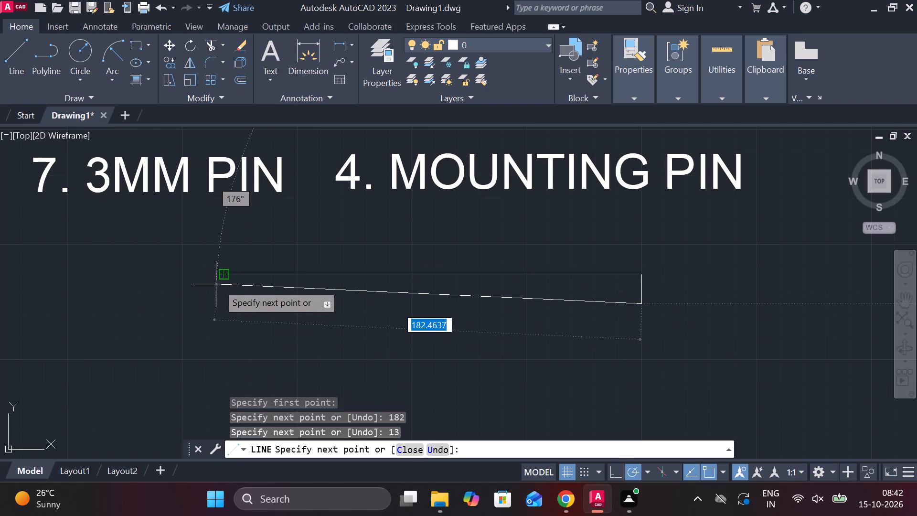
left_click(226, 305)
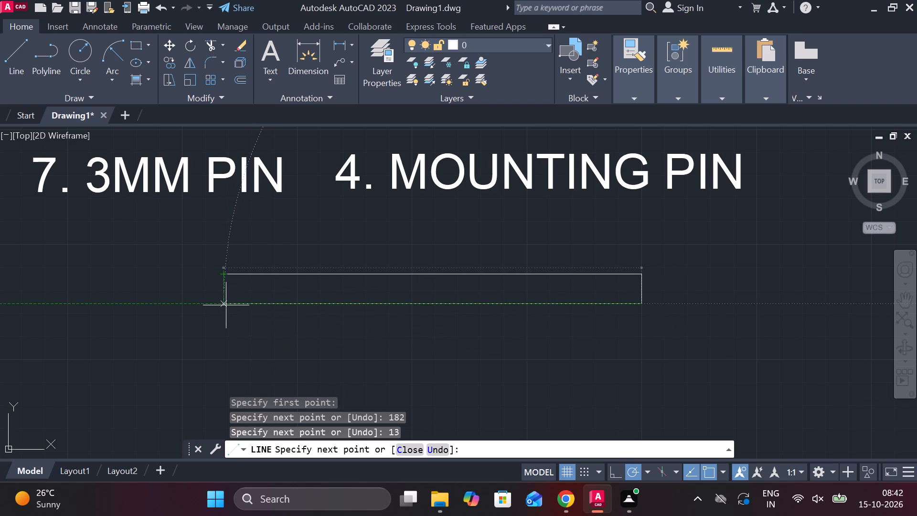
left_click(222, 277)
key("Escape")
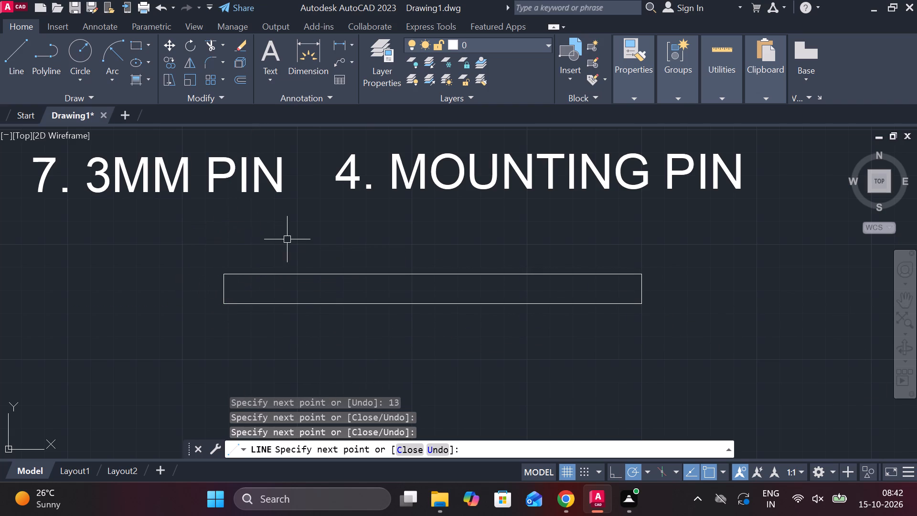
Draw a horizontal centre line through the 182 by 13 rectangle between the midpoints of its two short edges.
middle_click_drag(322, 265, 336, 268)
middle_click_drag(314, 263, 373, 273)
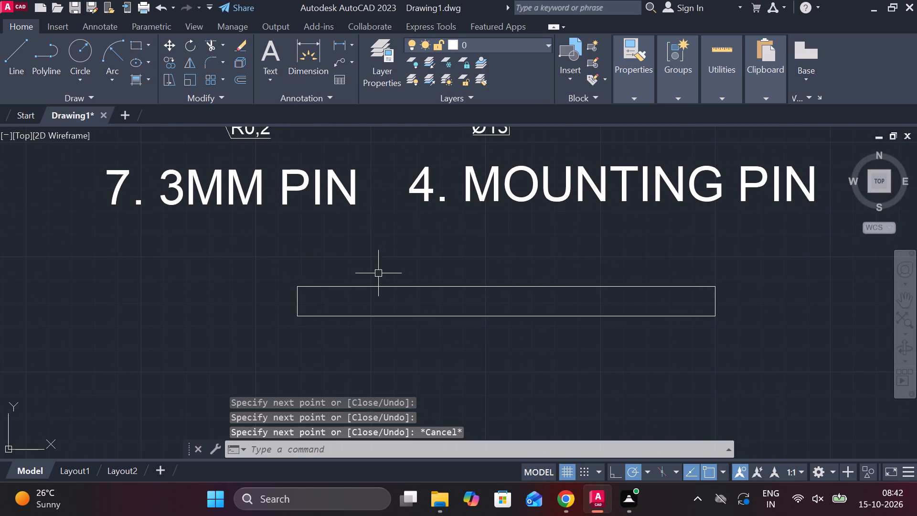
key("l")
key("Return")
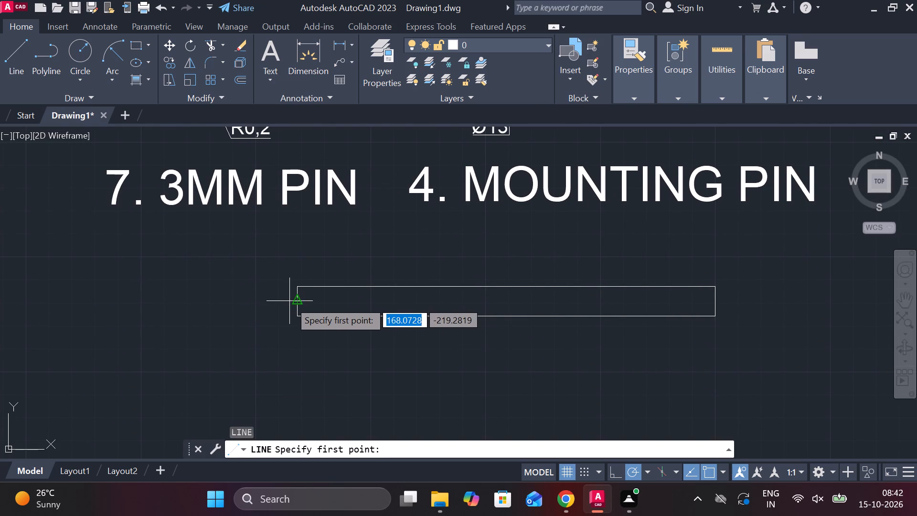
left_click(294, 302)
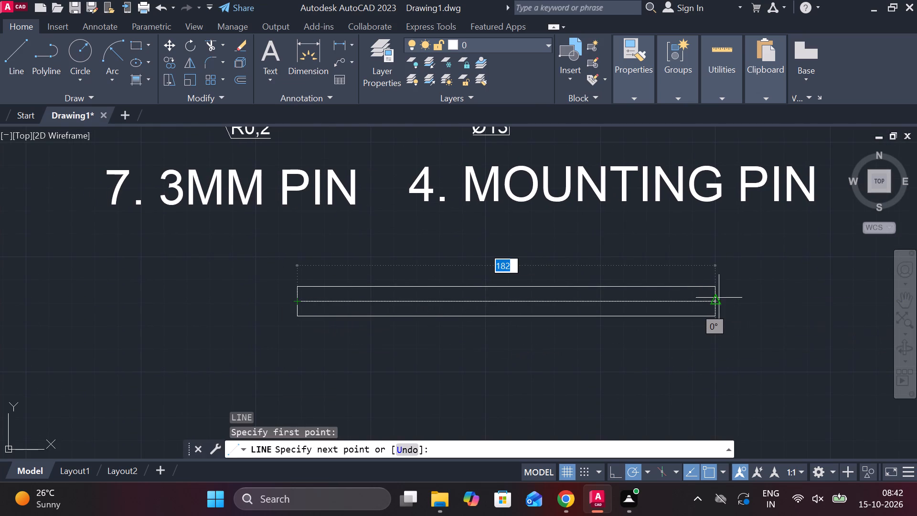
left_click(718, 298)
key("Escape")
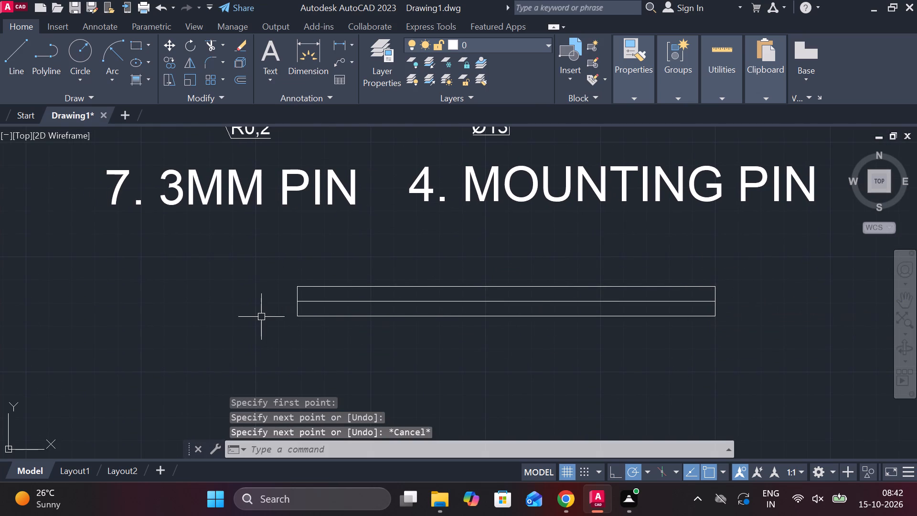
Lengthen the centre line by 11 beyond the rectangle's left end.
middle_click_drag(269, 316, 295, 319)
scroll(312, 307, "up", 1)
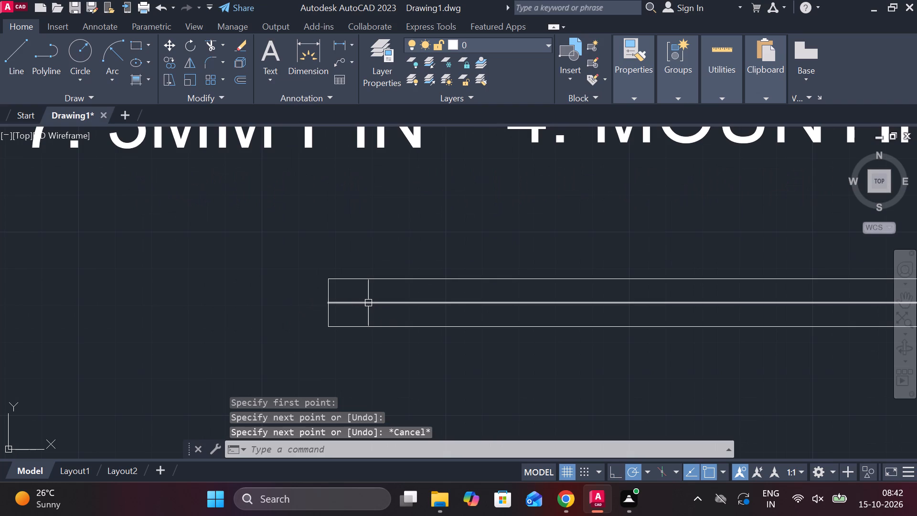
left_click(368, 303)
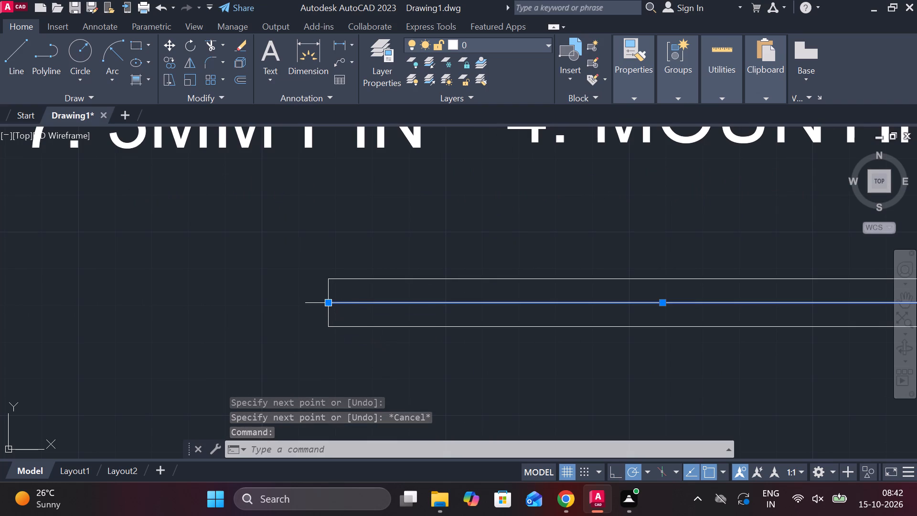
left_click(375, 342)
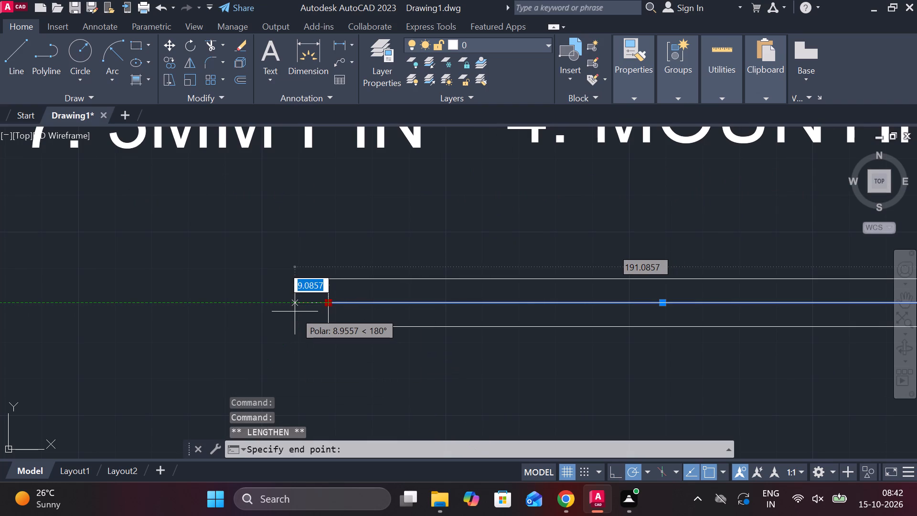
type("11")
key("space")
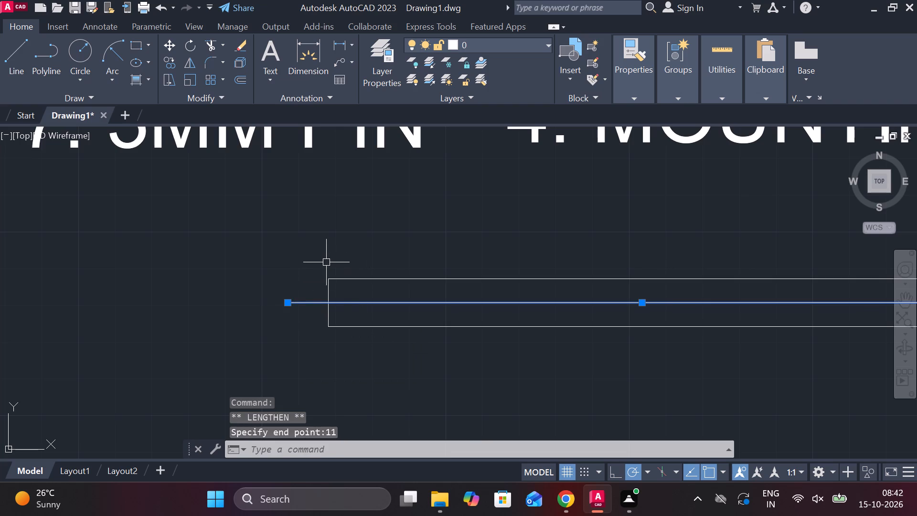
key("Escape")
From the centre line's extended end, draw a line 4 up and a horizontal line running past the rectangle's left edge.
scroll(289, 303, "up", 1)
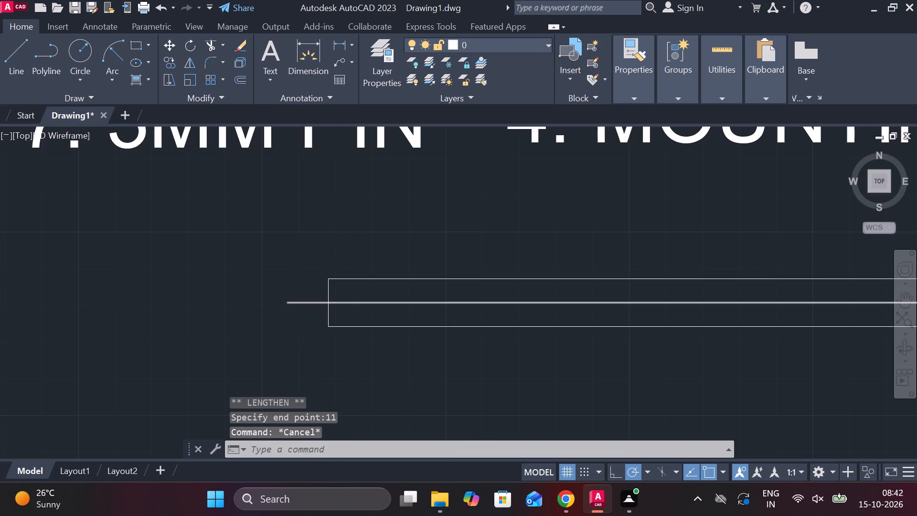
key("l")
key("Return")
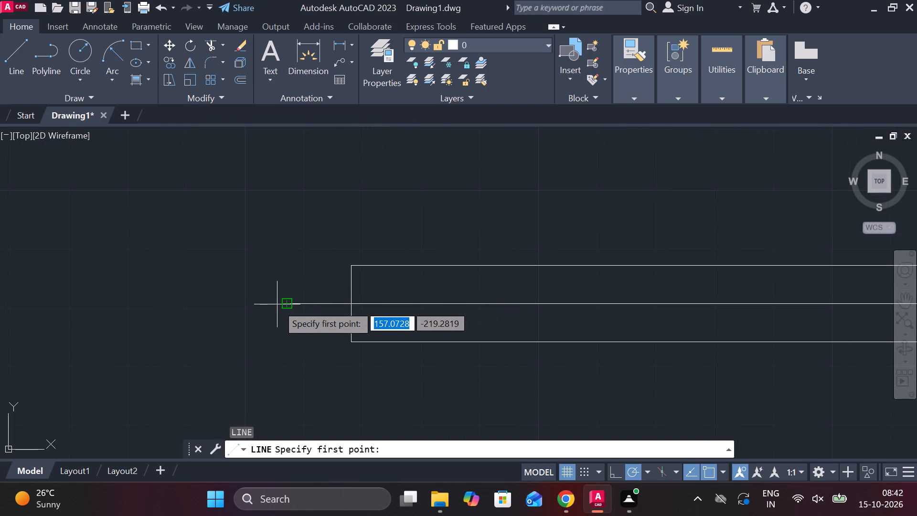
left_click(287, 304)
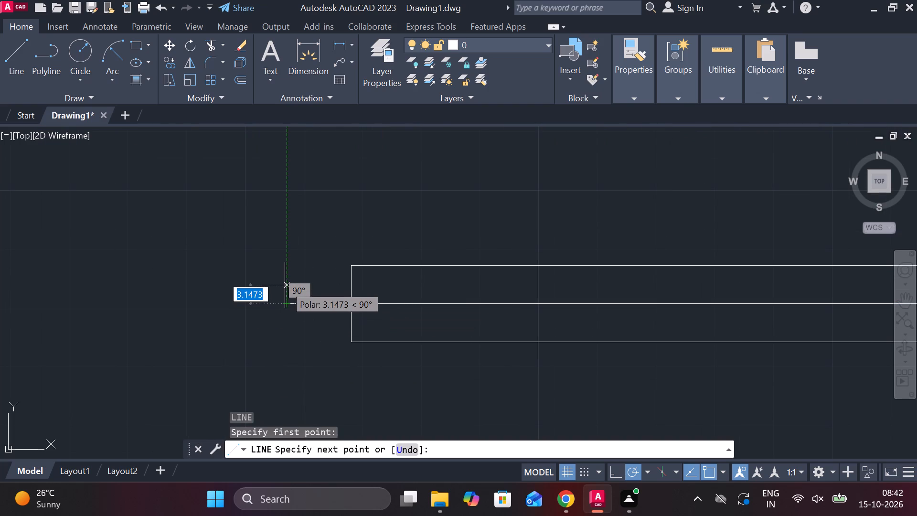
type("4")
key("space")
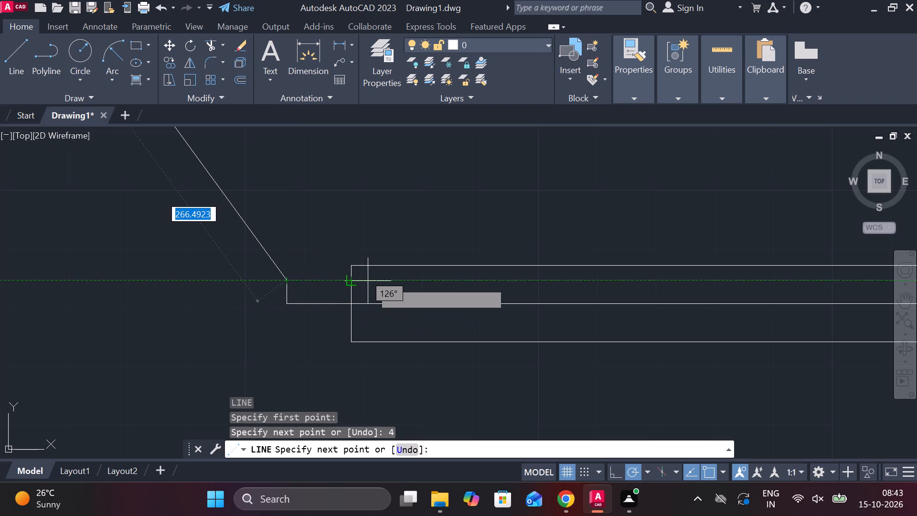
left_click(372, 281)
key("ctrl+z")
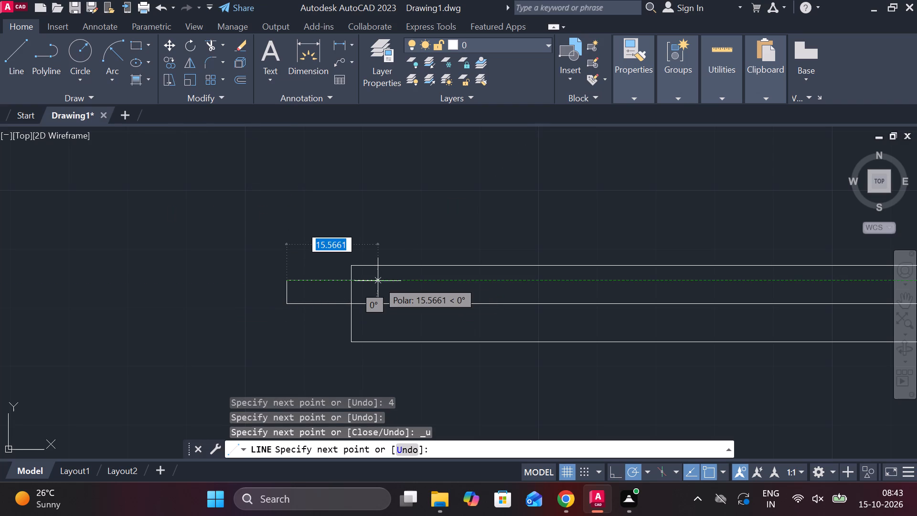
left_click(378, 281)
key("Escape")
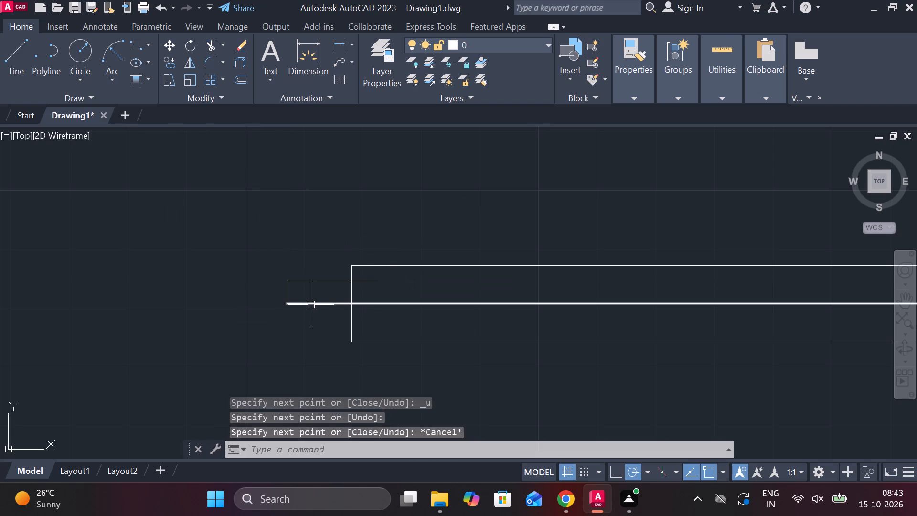
From the same centre line end, draw a line 4 down and a horizontal line running past the rectangle's left edge.
key("l")
key("Return")
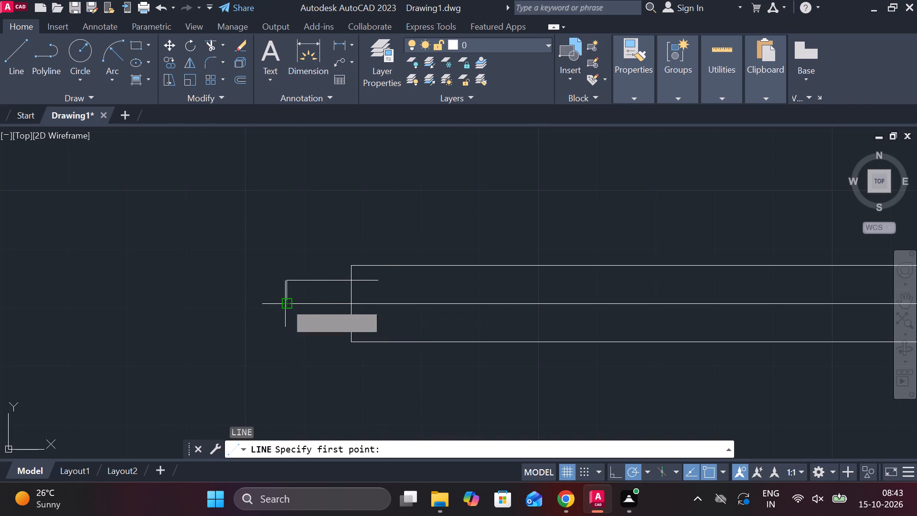
left_click(286, 303)
type("4")
key("space")
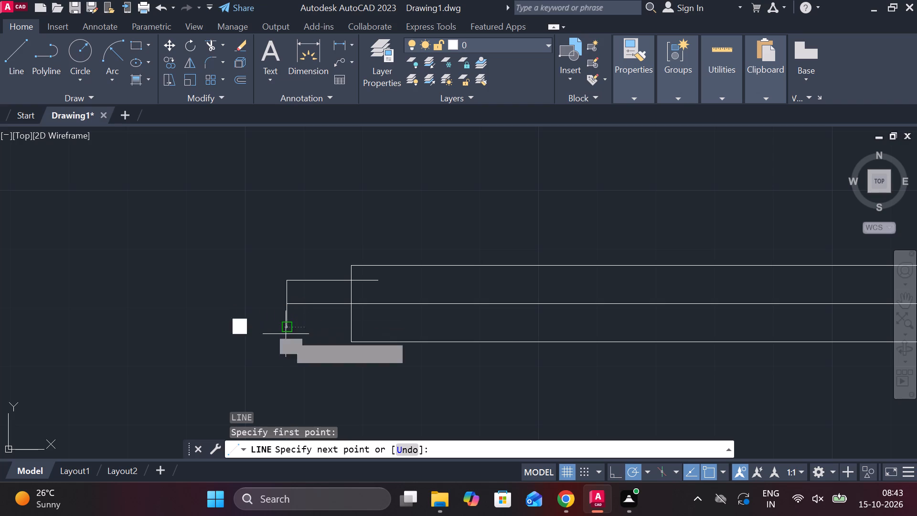
left_click(395, 323)
key("Escape")
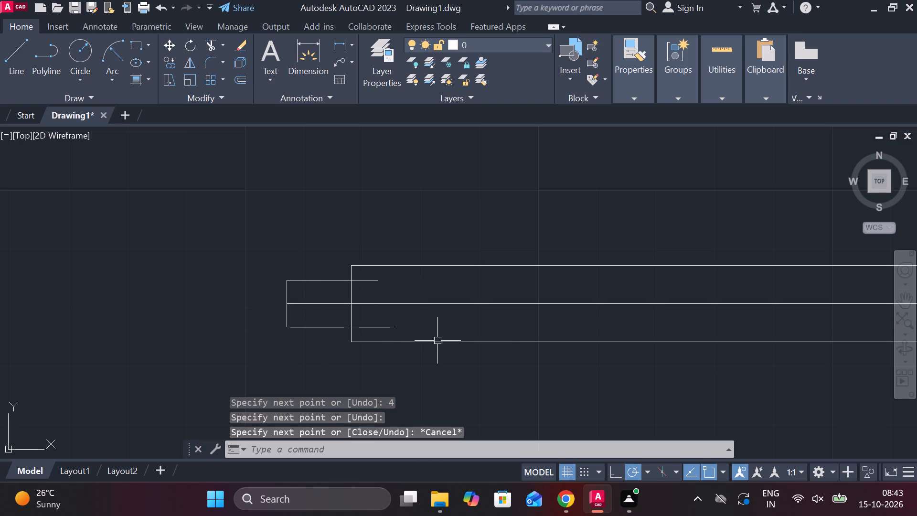
Trim the two horizontal stub lines where they run inside the rectangle's left edge.
type("TR")
key("space")
left_click(367, 326)
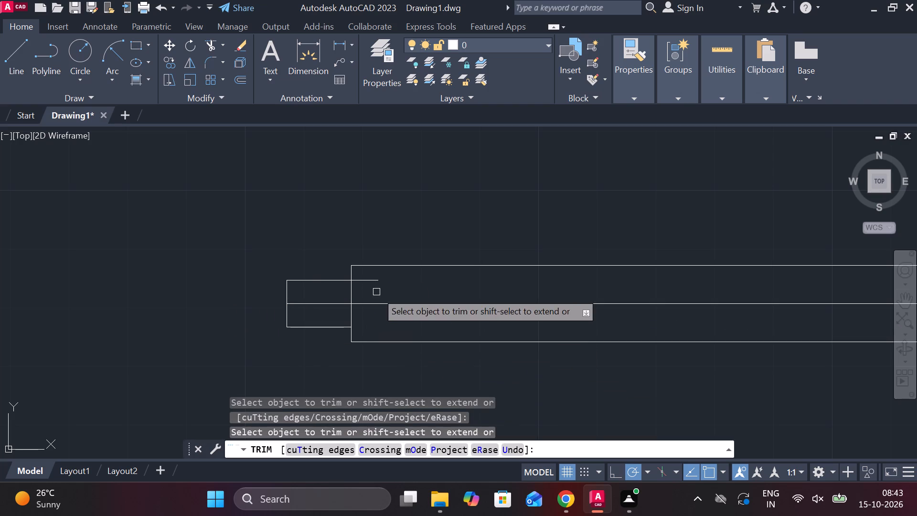
left_click(375, 278)
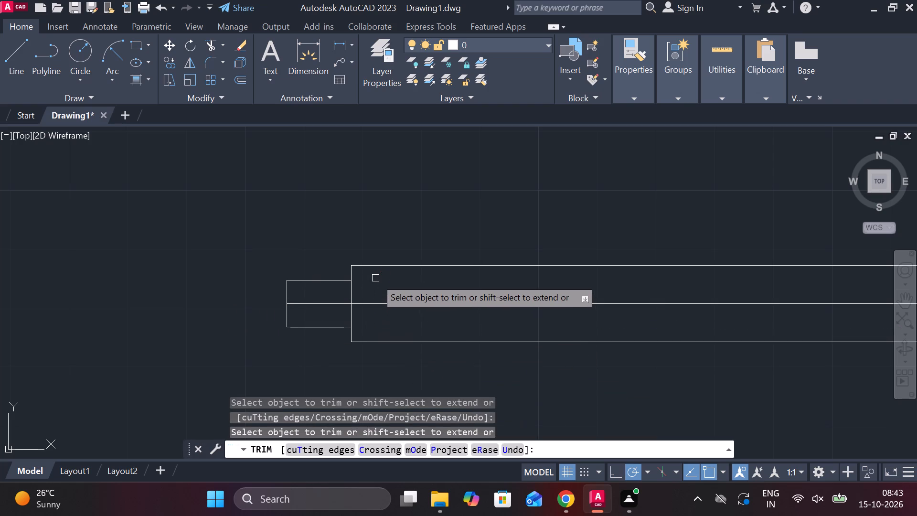
scroll(375, 278, "down", 1)
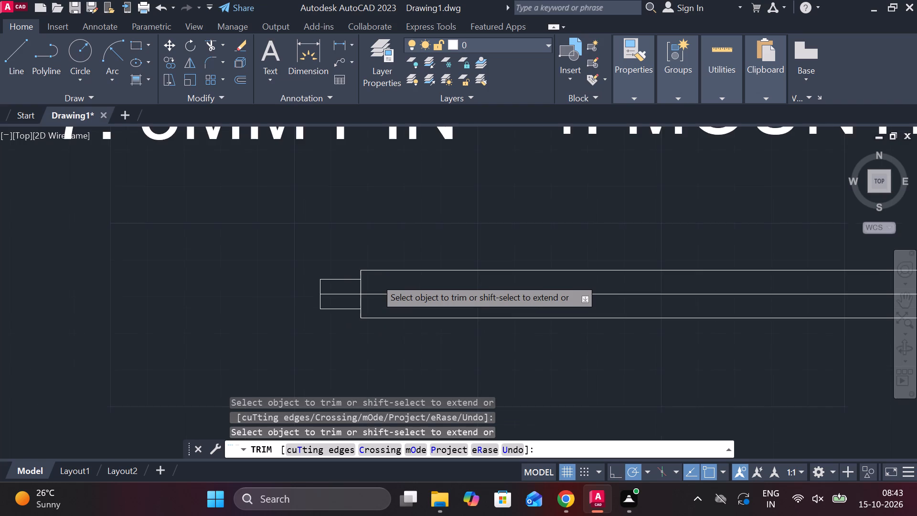
scroll(440, 317, "down", 1)
key("Escape")
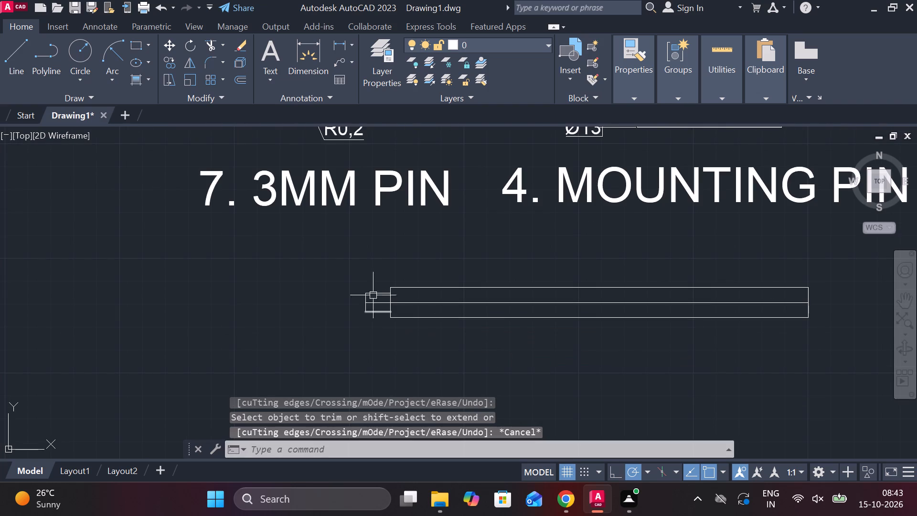
Mirror three stub lines (top, bottom and upper end edge) about the rectangle's vertical mid-line, keeping the originals.
scroll(371, 289, "up", 3)
left_click(379, 303)
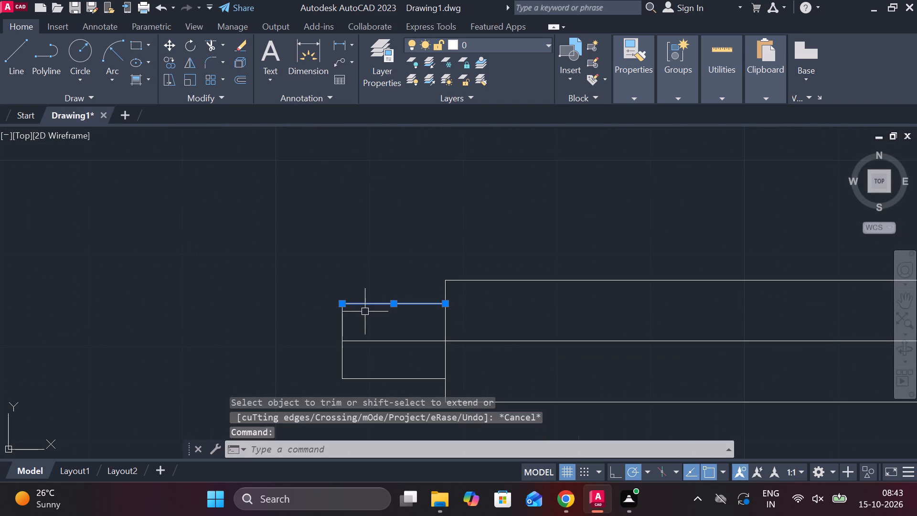
left_click(340, 322)
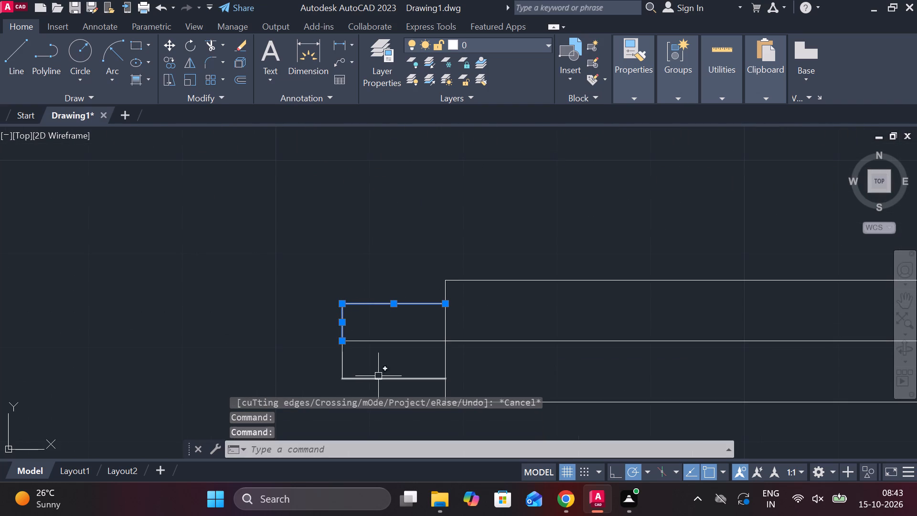
left_click(380, 382)
middle_click_drag(386, 376, 315, 337)
type("MI")
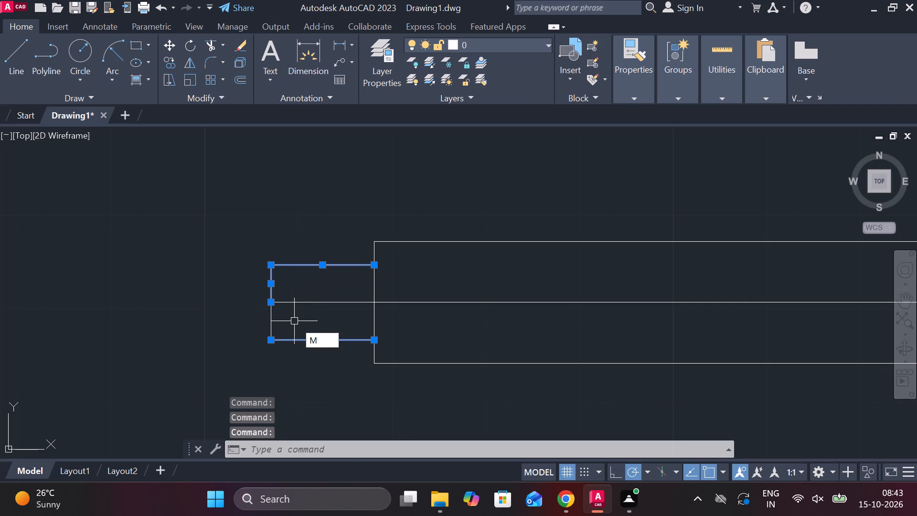
key("Return")
scroll(294, 321, "down", 3)
left_click(519, 303)
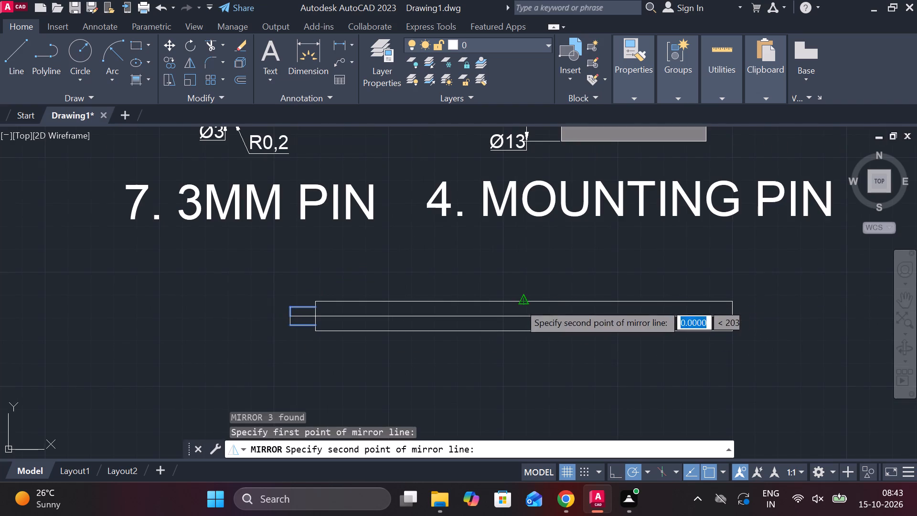
left_click(515, 356)
left_click_drag(545, 408, 515, 356)
Extend the mirrored stub's short end edge down to its bottom line to close the right stub.
middle_click_drag(621, 338, 451, 343)
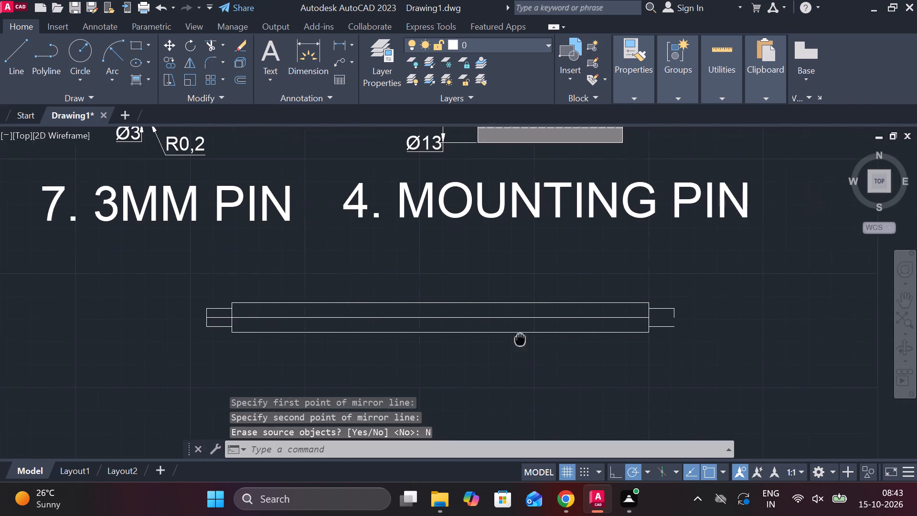
middle_click_drag(451, 343, 437, 345)
scroll(578, 347, "up", 2)
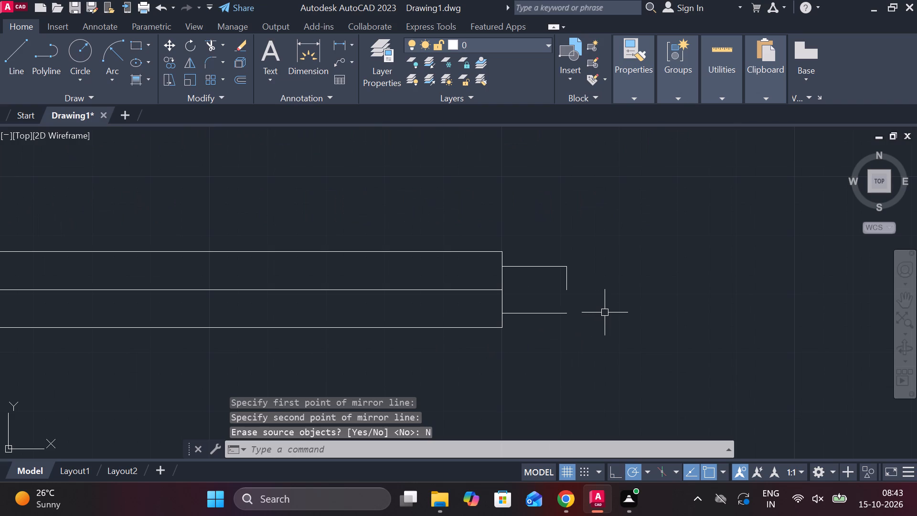
type("EX")
key("space")
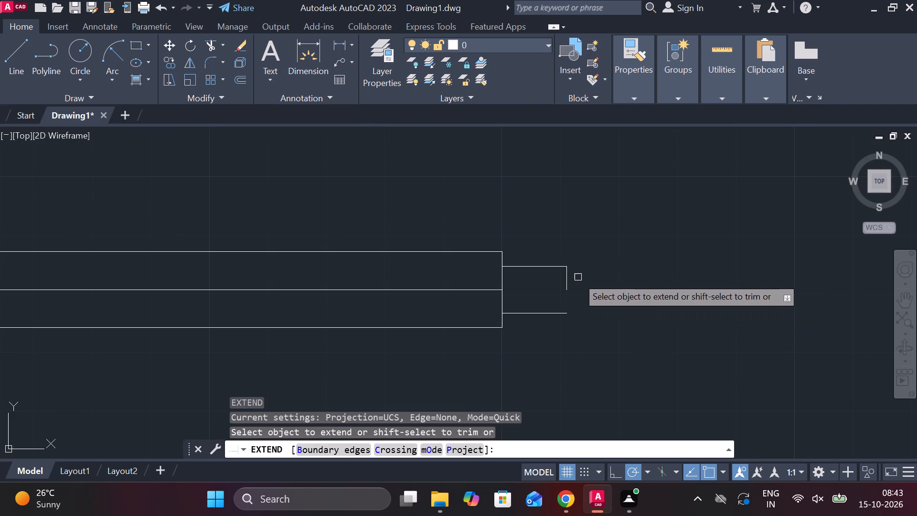
left_click(561, 287)
left_click(569, 279)
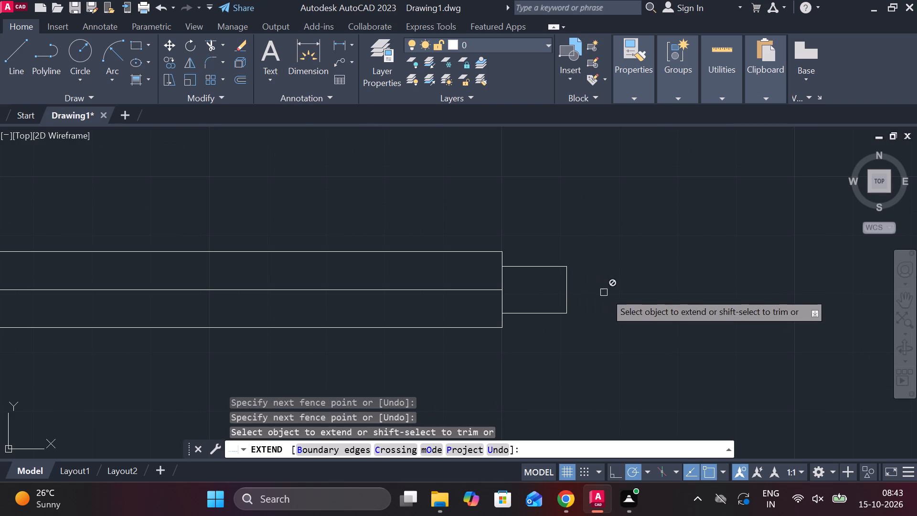
scroll(610, 294, "down", 2)
scroll(395, 329, "down", 1)
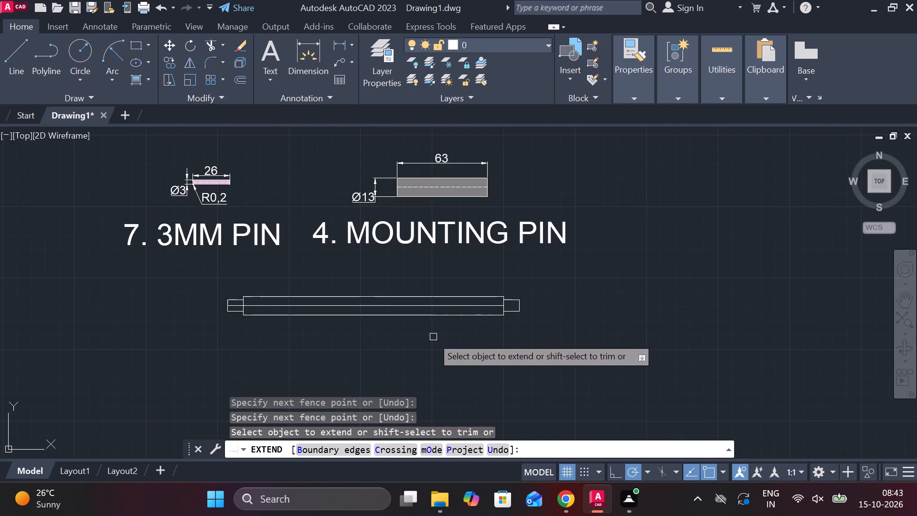
key("Escape")
Set the stepped part's centre line to the ACAD_ISO02W100 linetype.
left_click(378, 304)
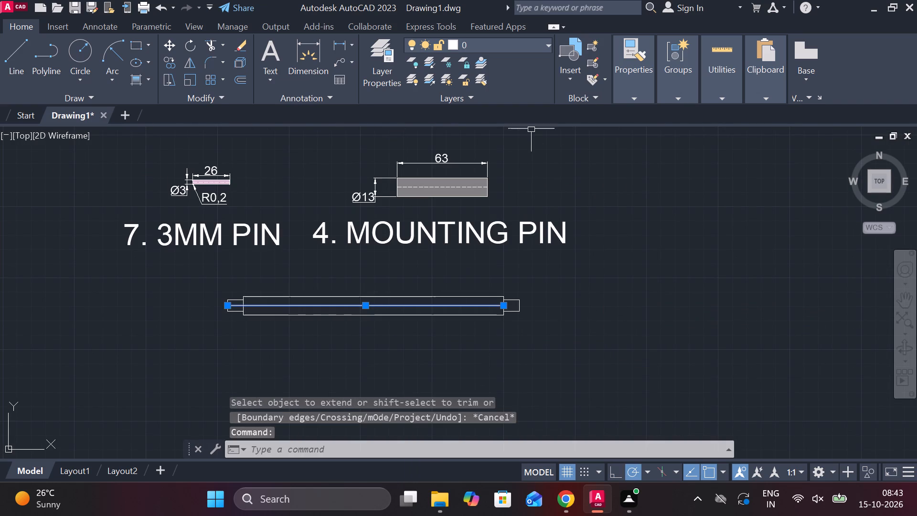
left_click(628, 101)
left_click(764, 149)
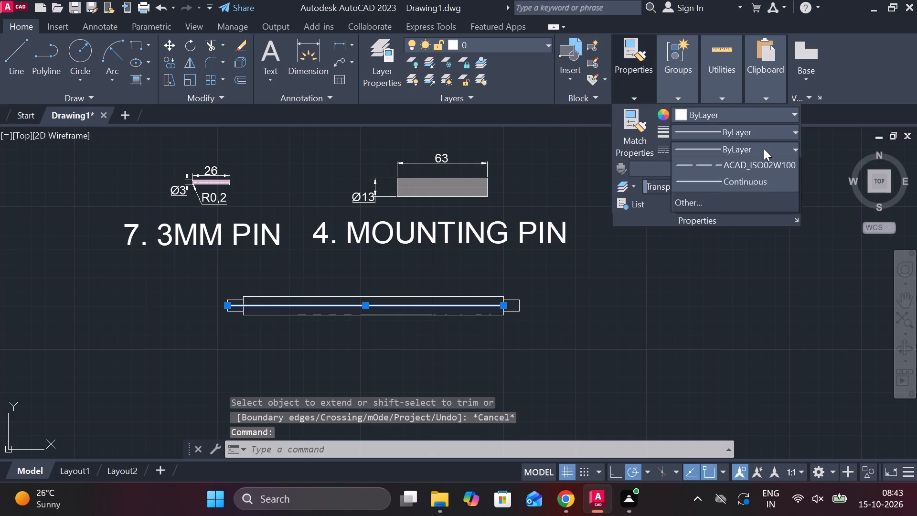
left_click(757, 197)
key("Escape")
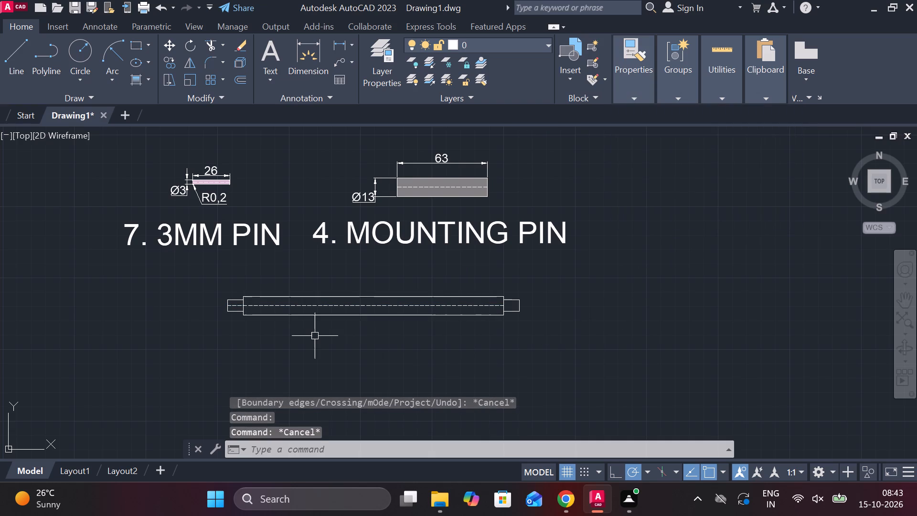
Add a linear dimension for the left end stub's length, placed above the stepped part.
middle_click_drag(330, 337, 462, 363)
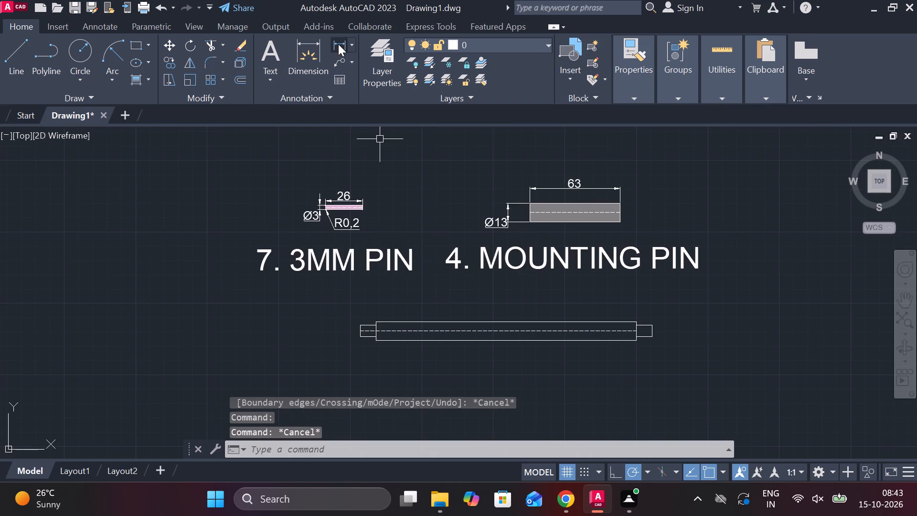
left_click(338, 44)
scroll(323, 383, "up", 2)
middle_click_drag(409, 312, 282, 377)
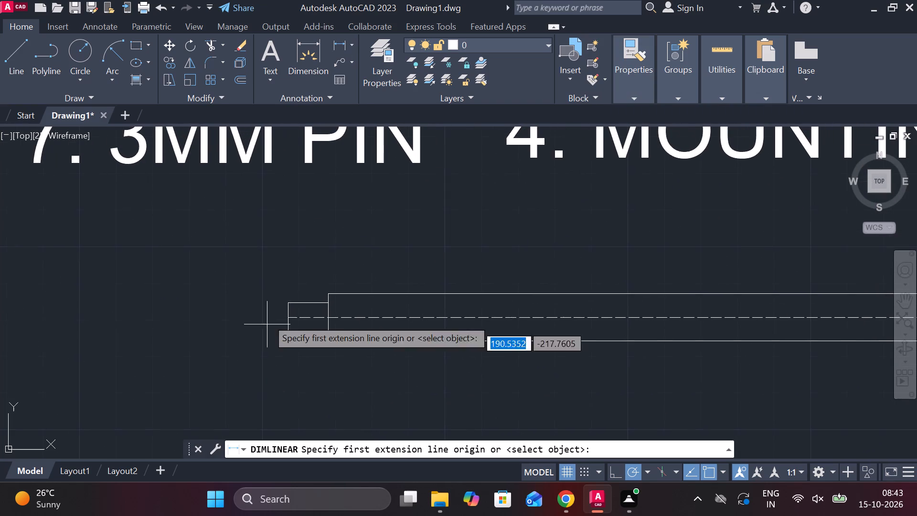
left_click(287, 303)
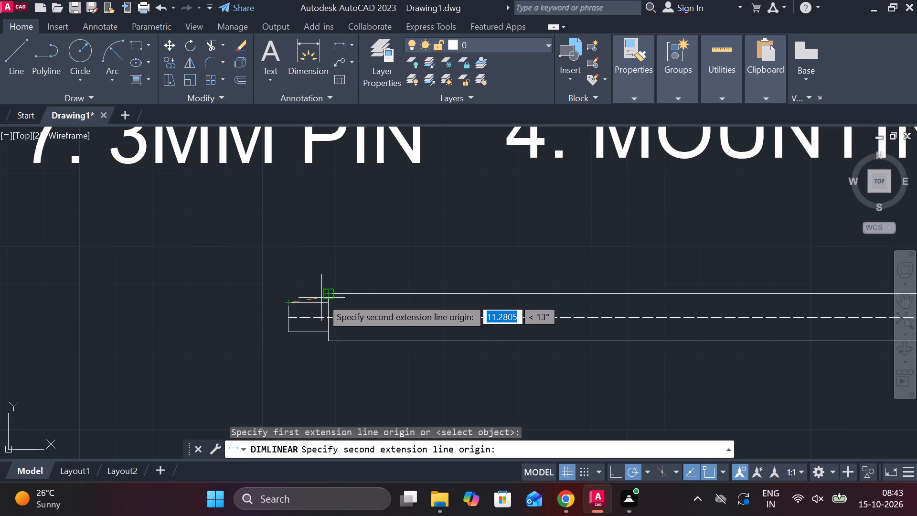
left_click(332, 306)
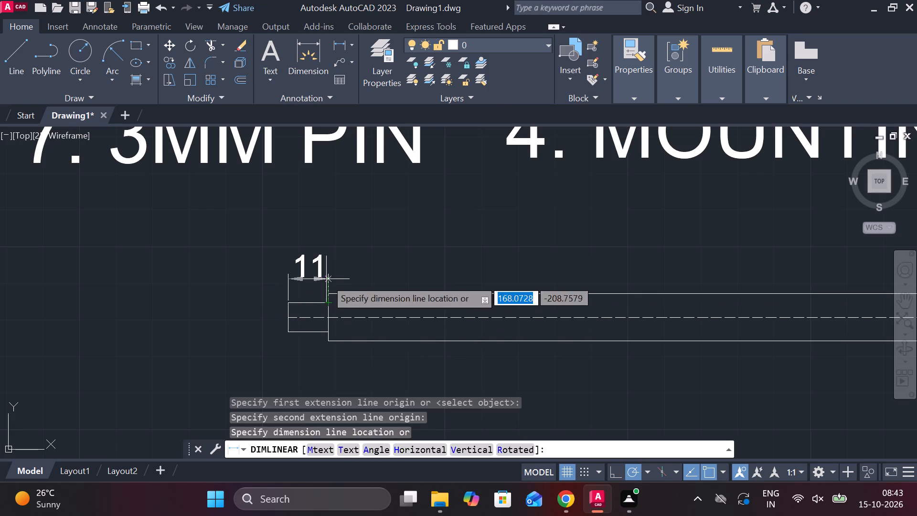
left_click(317, 256)
Add a linear dimension for the length of the part's main body, level with the left stub's dimension.
middle_click_drag(370, 284, 326, 282)
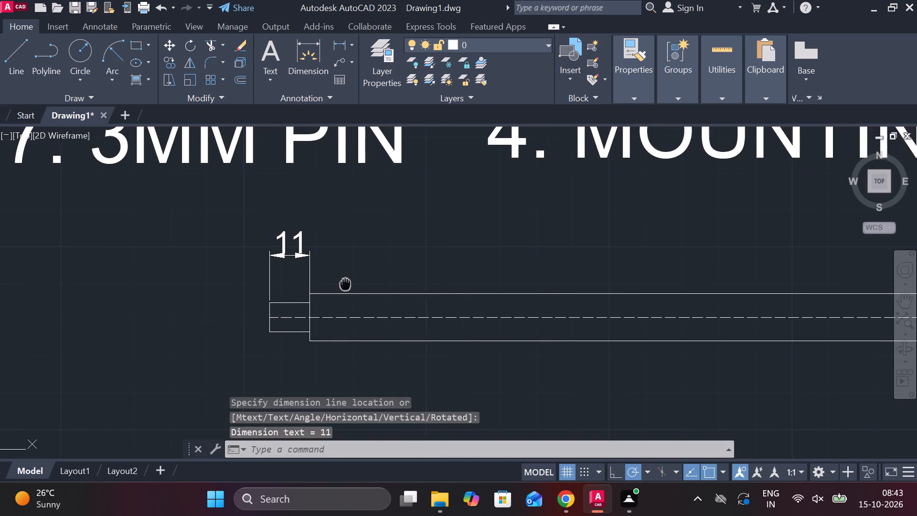
middle_click_drag(326, 282, 305, 274)
key("space")
left_click(263, 267)
scroll(399, 264, "down", 2)
middle_click_drag(437, 273, 431, 274)
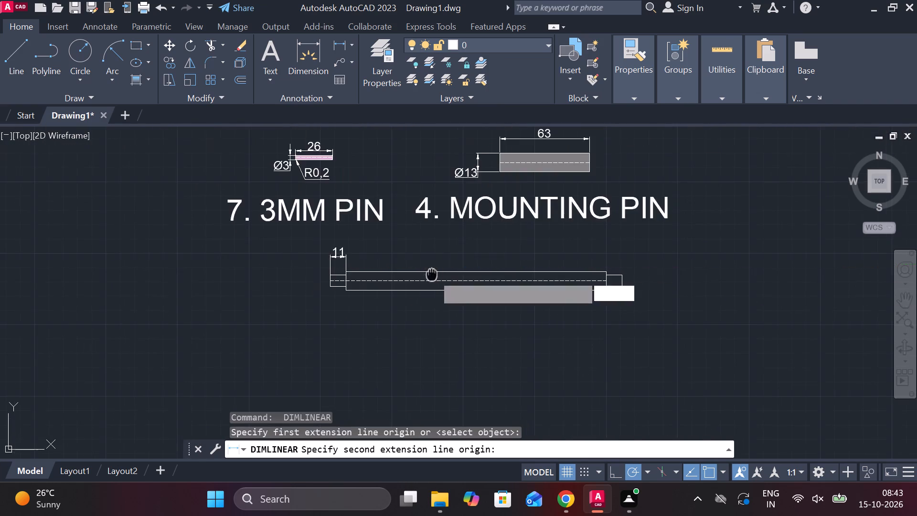
middle_click_drag(431, 274, 296, 301)
scroll(469, 309, "up", 2)
left_click(450, 280)
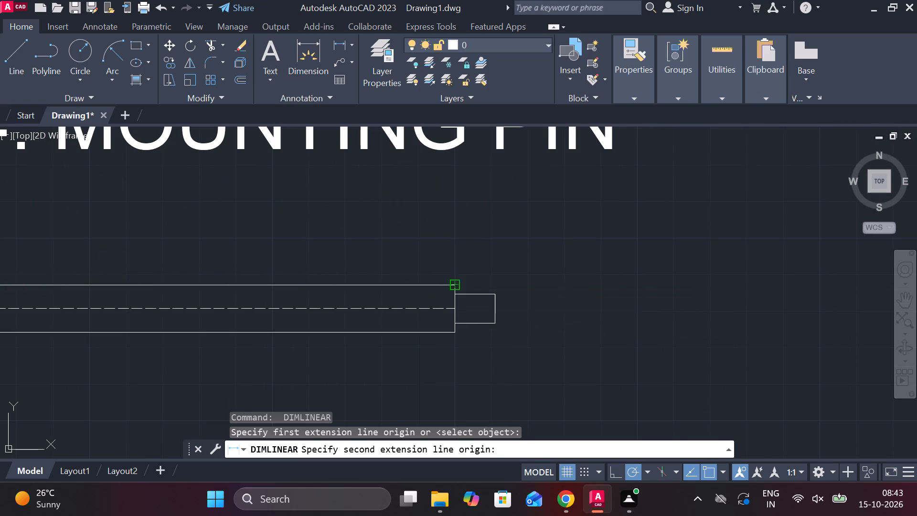
scroll(384, 246, "down", 1)
middle_click_drag(384, 246, 467, 272)
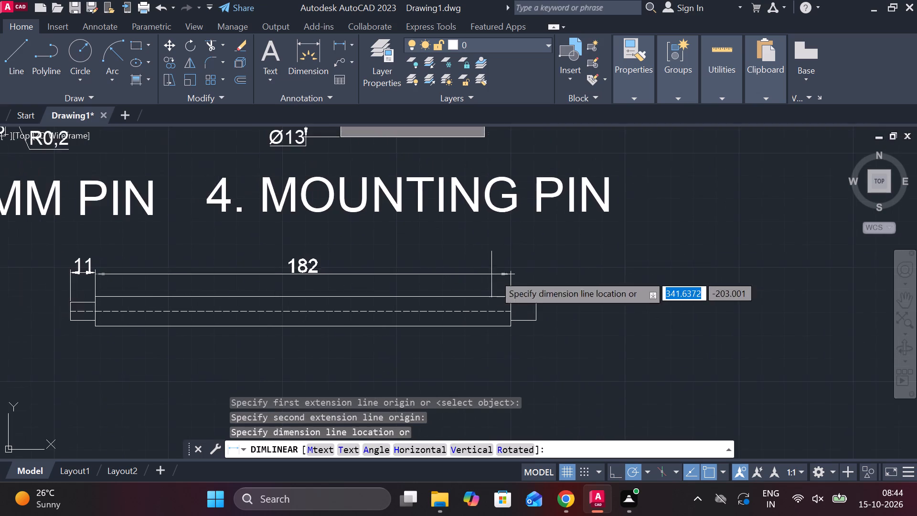
scroll(502, 279, "down", 1)
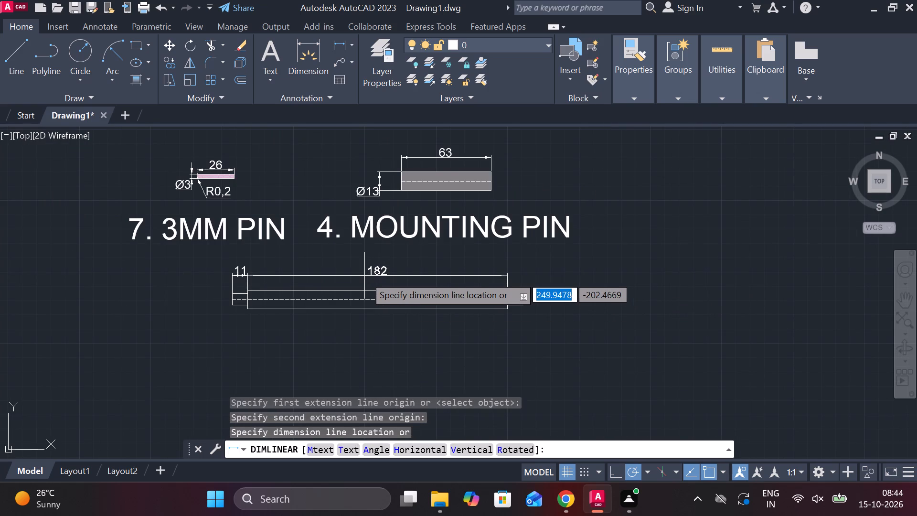
scroll(365, 278, "up", 2)
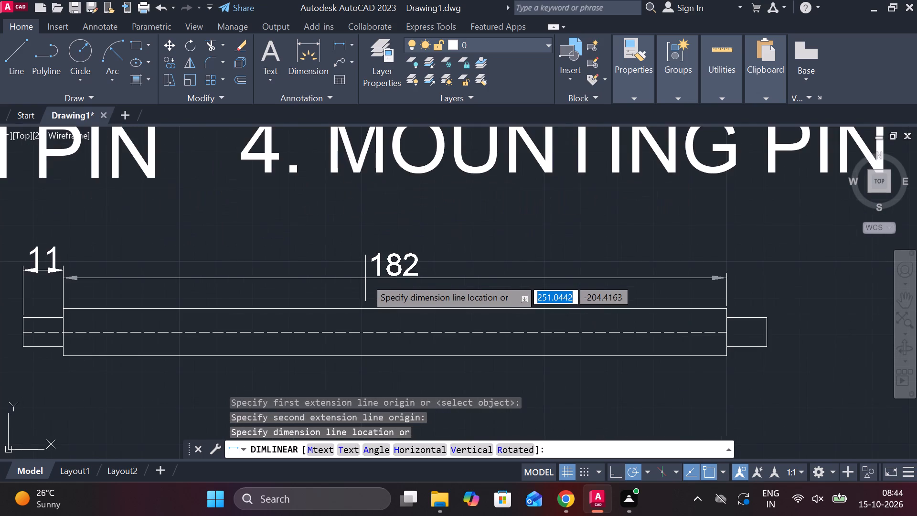
scroll(365, 278, "down", 1)
middle_click_drag(366, 278, 480, 296)
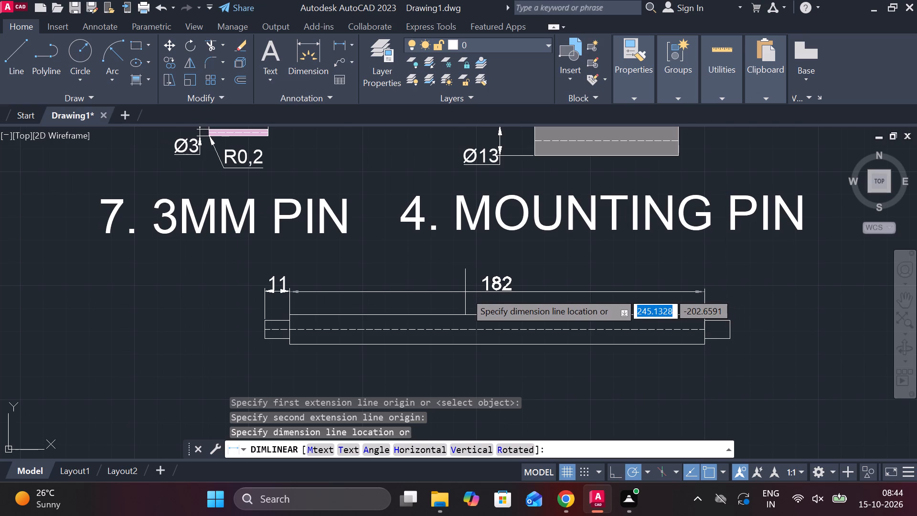
left_click(465, 292)
Add a linear dimension for the right end stub's length, in line with the body's length dimension.
scroll(507, 294, "down", 1)
middle_click_drag(507, 294, 463, 295)
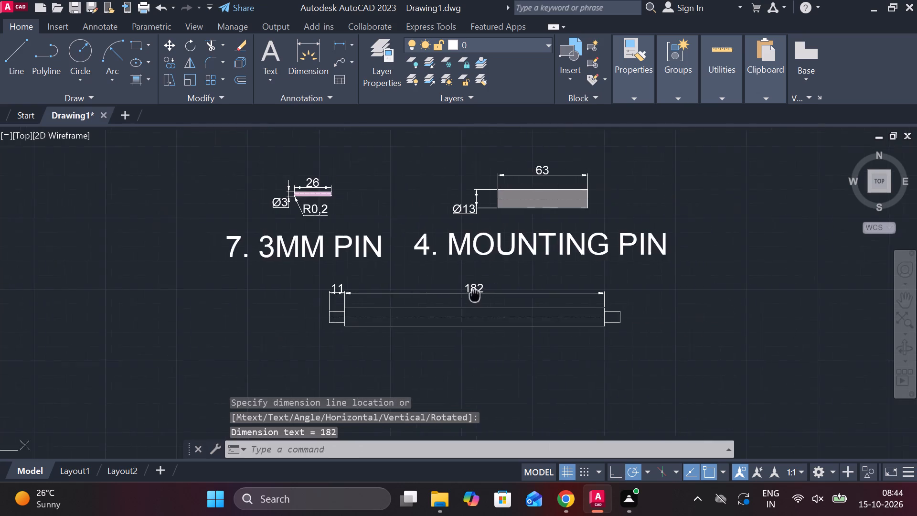
middle_click_drag(463, 295, 391, 295)
scroll(563, 312, "up", 2)
key("space")
left_click(438, 311)
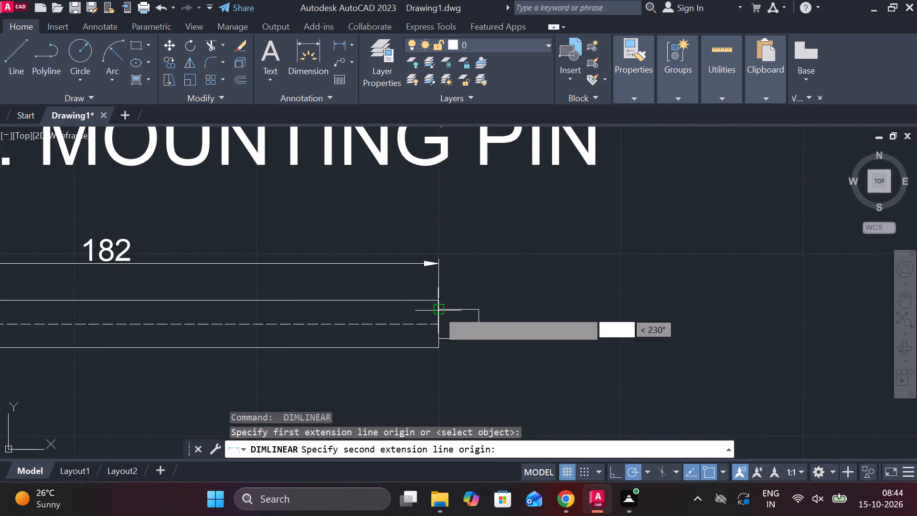
left_click(480, 317)
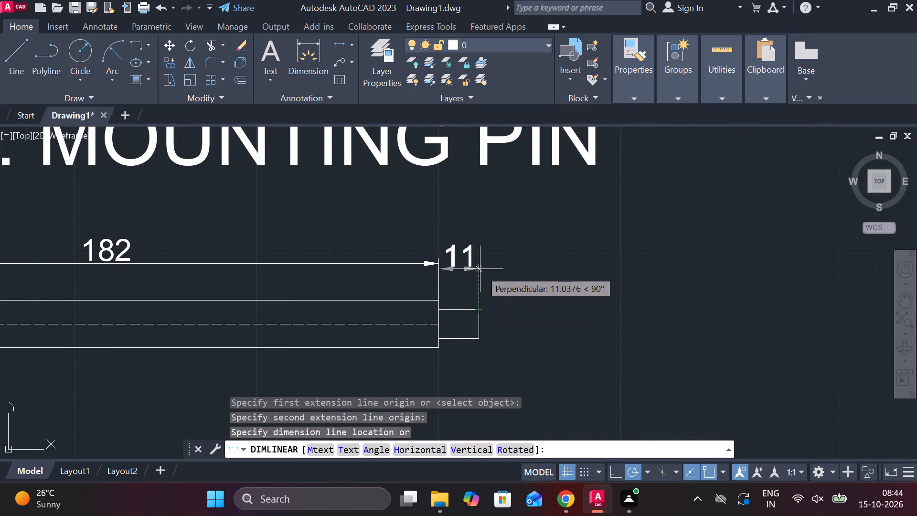
left_click(452, 263)
Dimension the right stub's height beyond its end face and prefix the dimension text with the diameter symbol.
key("space")
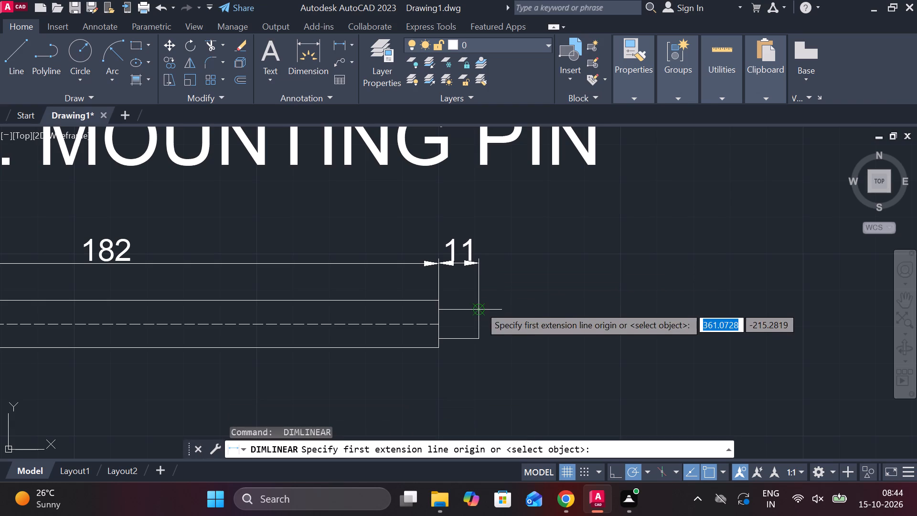
left_click(480, 308)
left_click(482, 346)
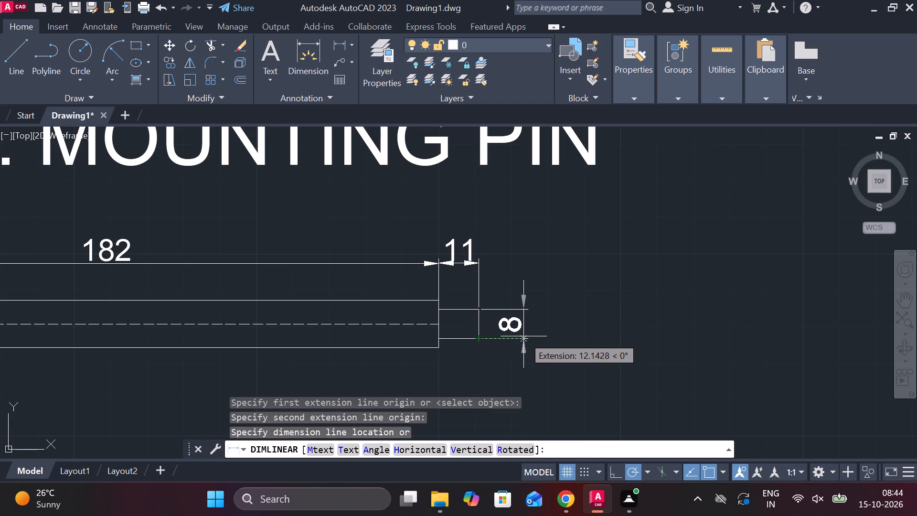
left_click(523, 336)
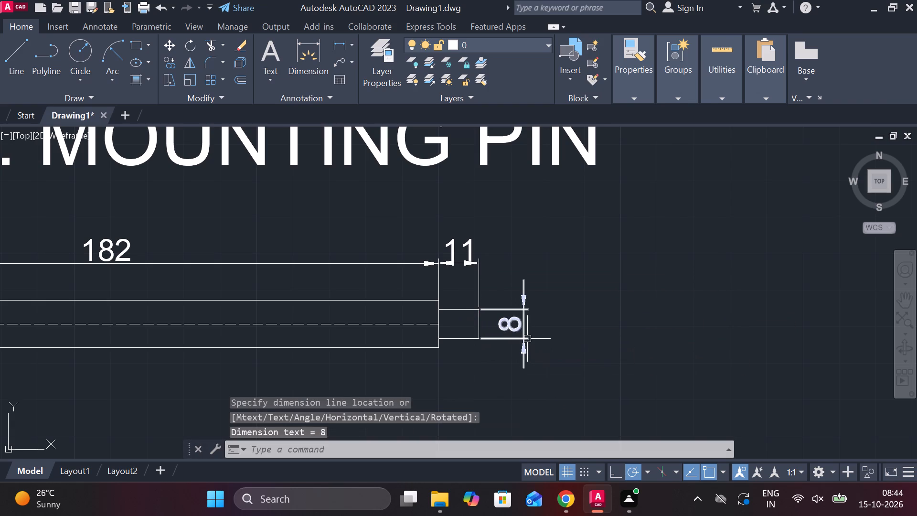
double_click(509, 329)
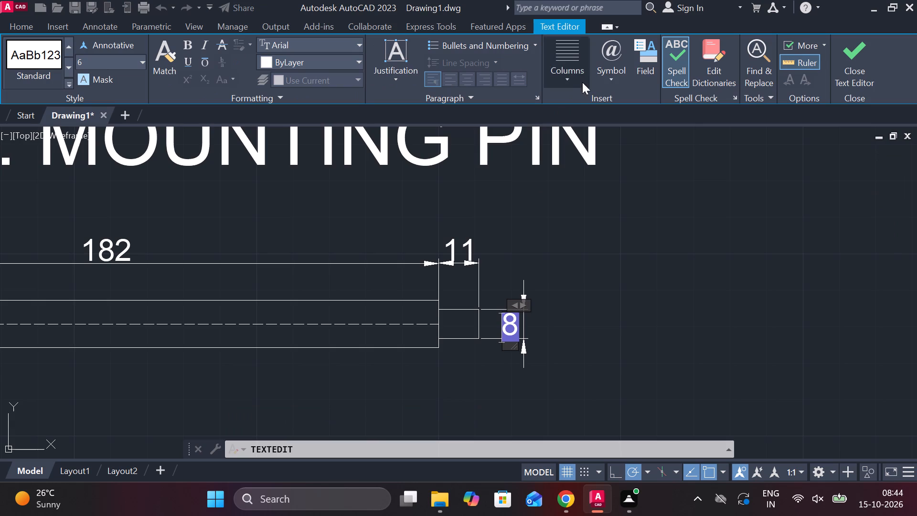
left_click(620, 64)
left_click(630, 132)
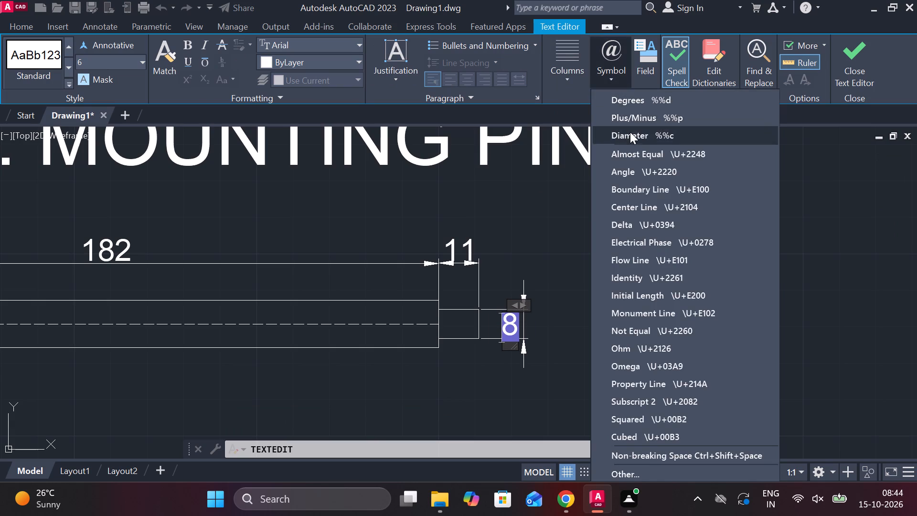
left_click(863, 72)
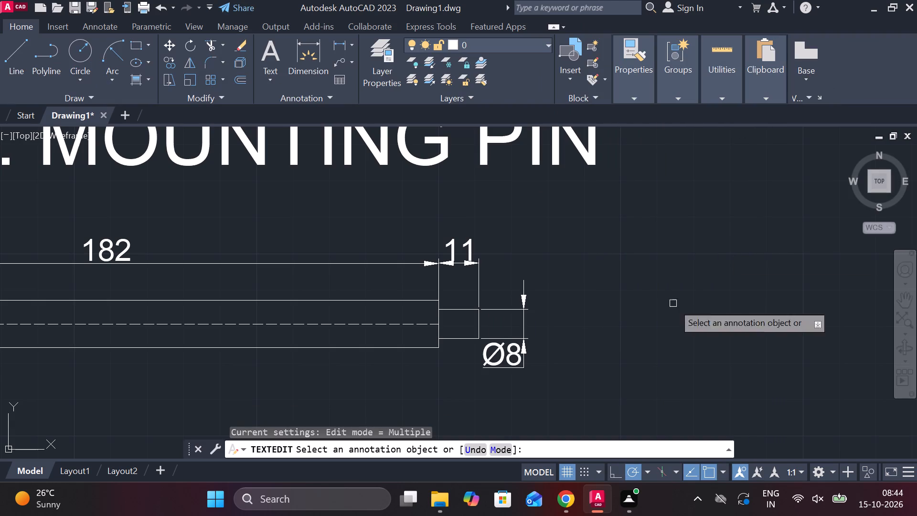
Dimension the main body's height beyond the left stub and prefix the dimension text with the diameter symbol.
scroll(568, 380, "down", 2)
middle_click_drag(487, 383, 522, 364)
scroll(310, 352, "up", 1)
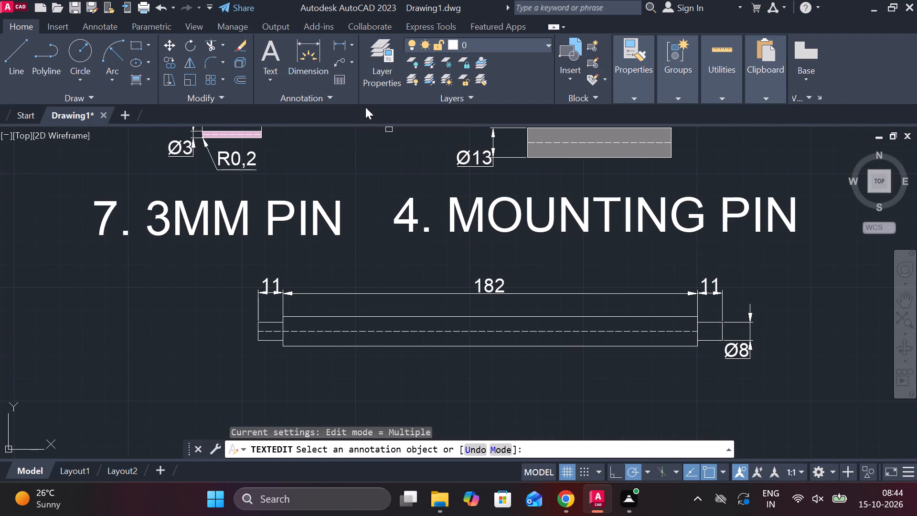
left_click(341, 41)
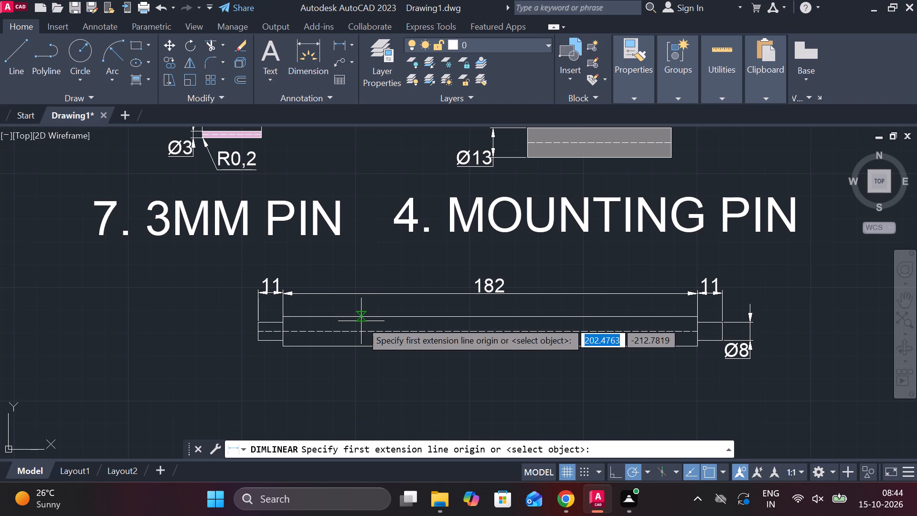
double_click(361, 321)
left_click(361, 344)
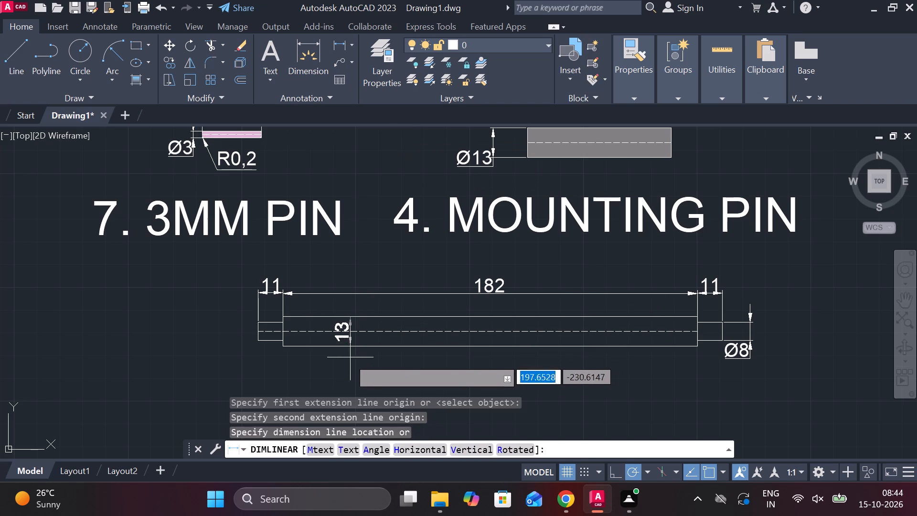
left_click(223, 358)
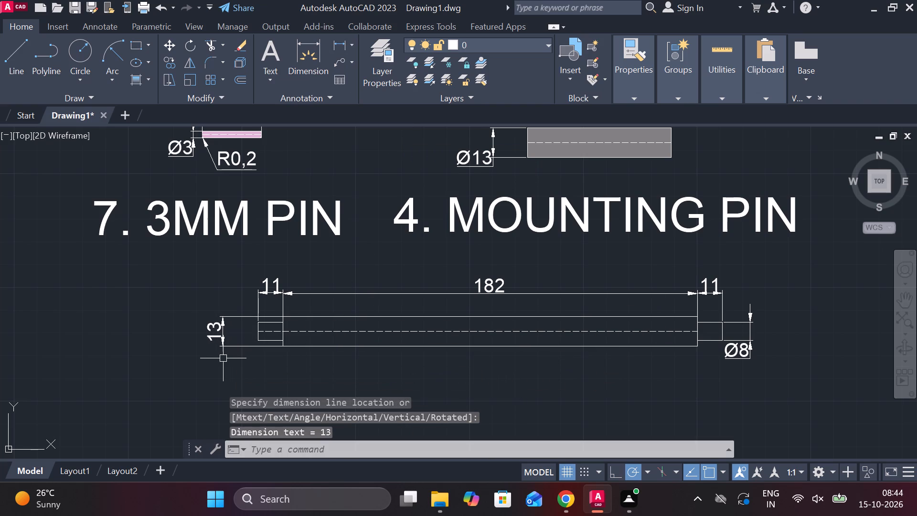
middle_click(230, 359)
double_click(219, 339)
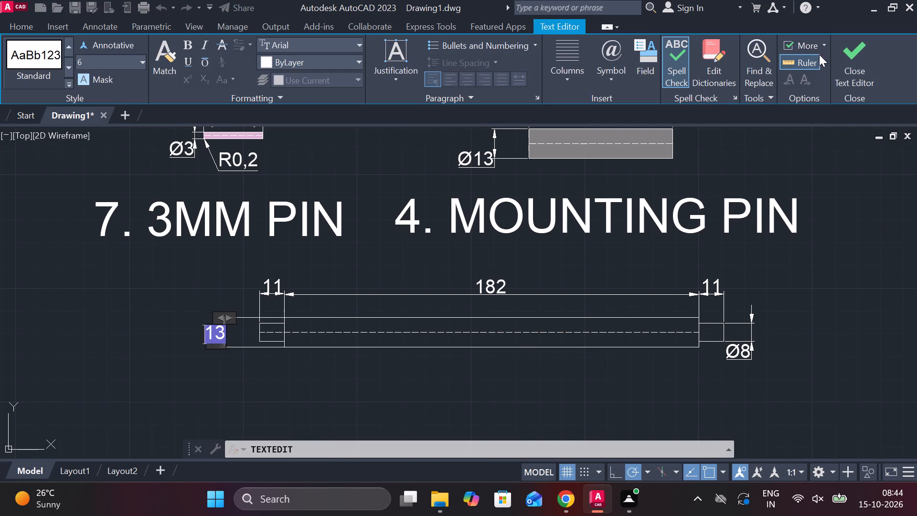
left_click(616, 59)
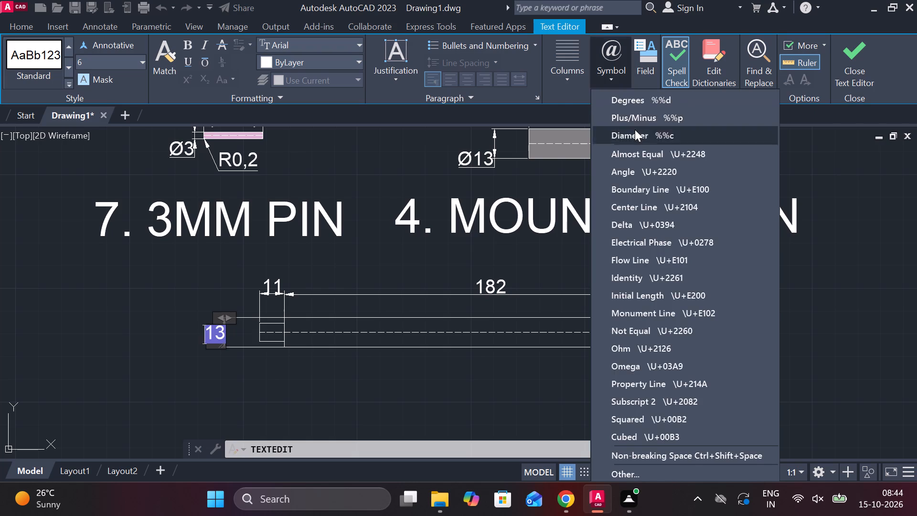
left_click(635, 129)
left_click(857, 69)
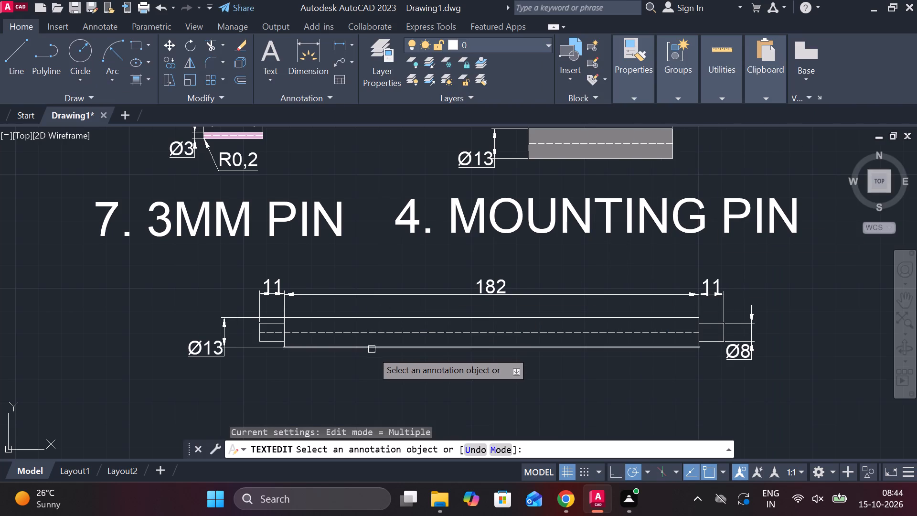
key("Escape")
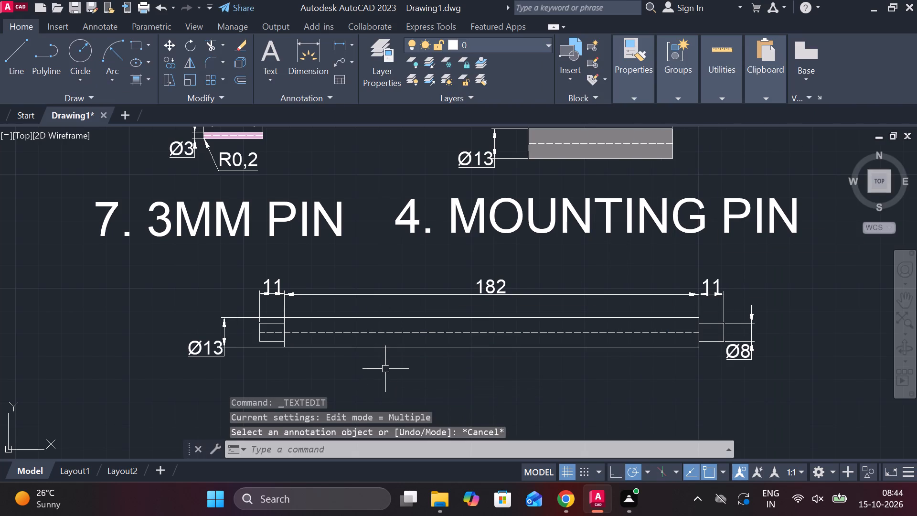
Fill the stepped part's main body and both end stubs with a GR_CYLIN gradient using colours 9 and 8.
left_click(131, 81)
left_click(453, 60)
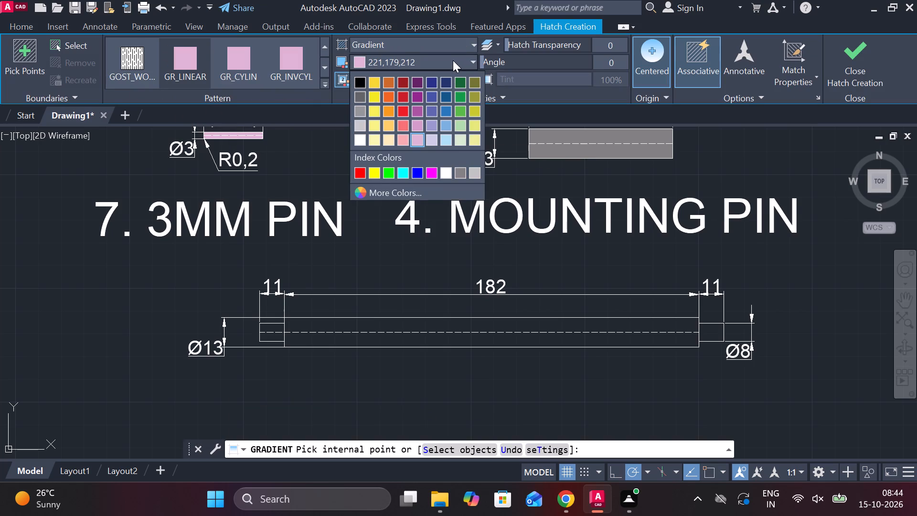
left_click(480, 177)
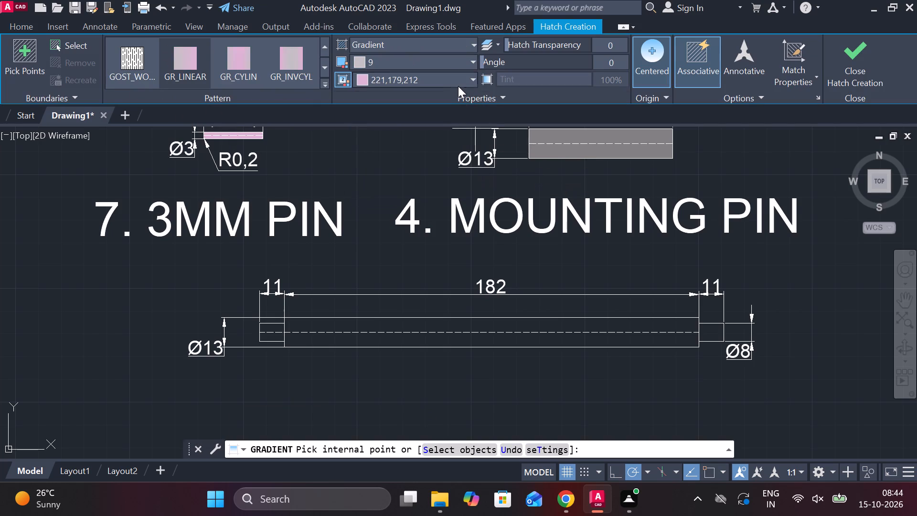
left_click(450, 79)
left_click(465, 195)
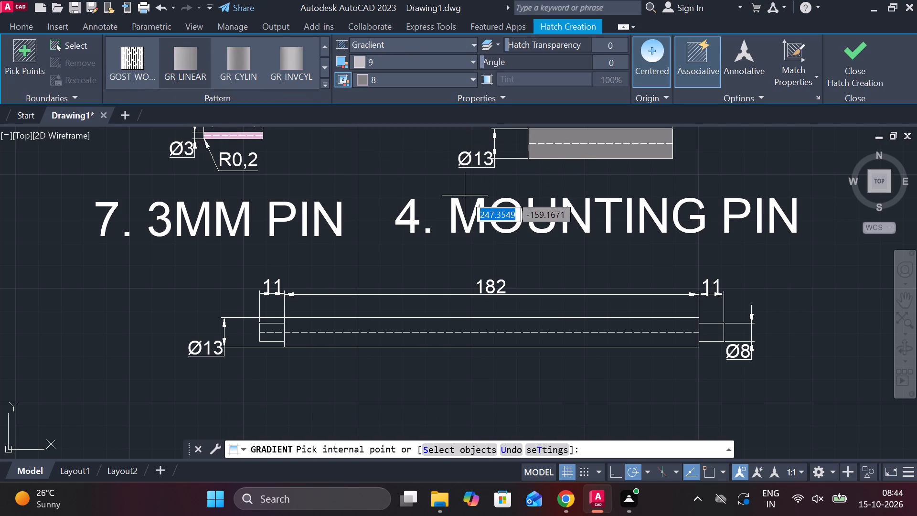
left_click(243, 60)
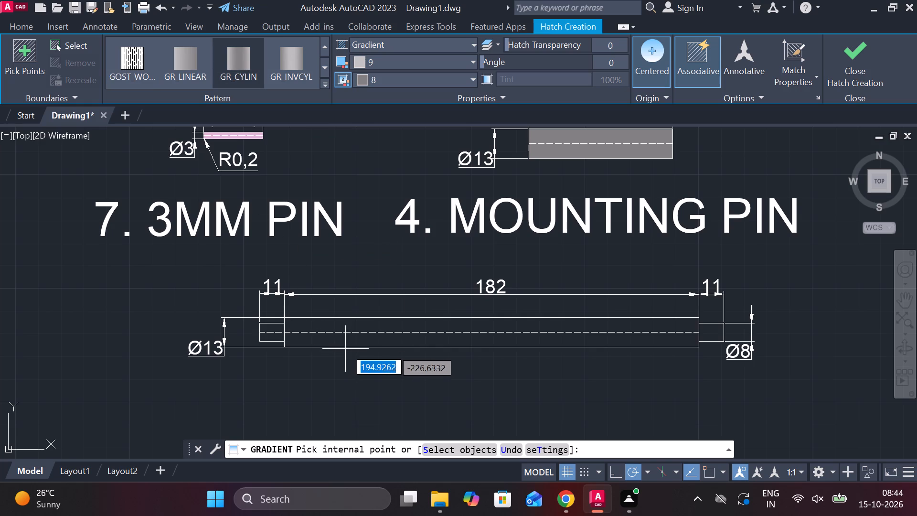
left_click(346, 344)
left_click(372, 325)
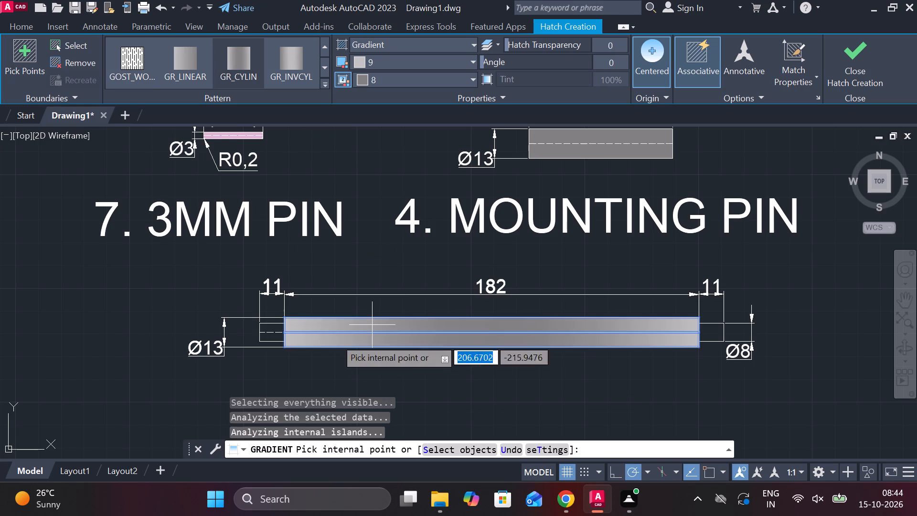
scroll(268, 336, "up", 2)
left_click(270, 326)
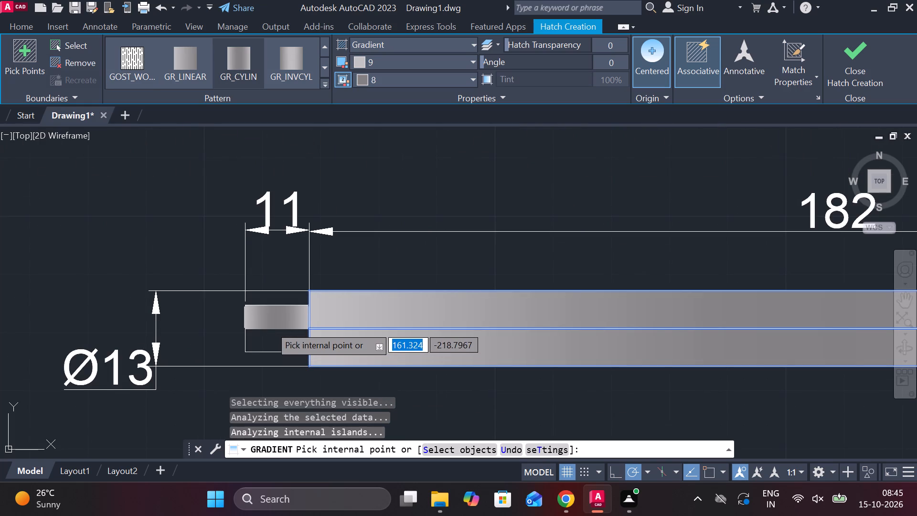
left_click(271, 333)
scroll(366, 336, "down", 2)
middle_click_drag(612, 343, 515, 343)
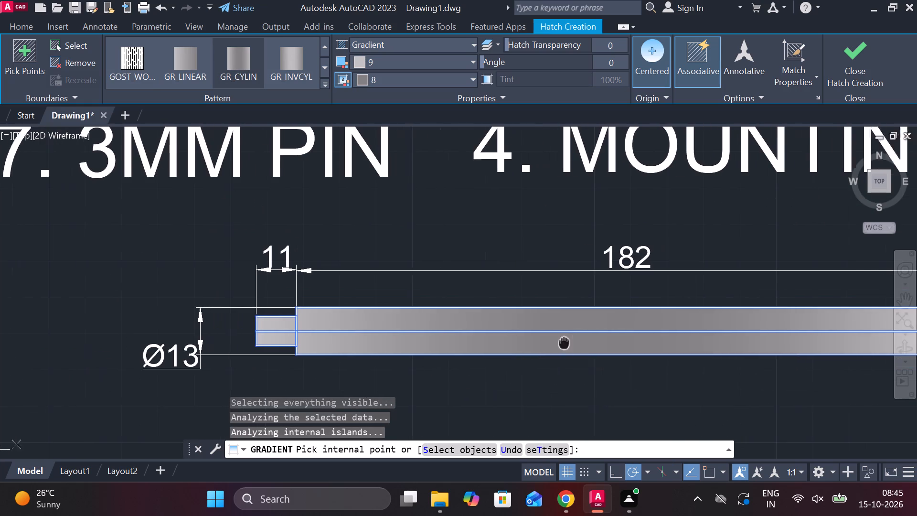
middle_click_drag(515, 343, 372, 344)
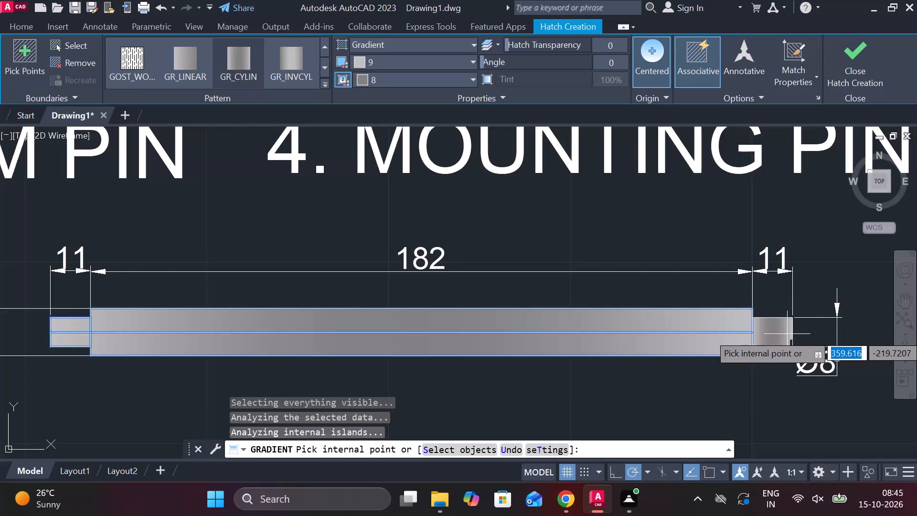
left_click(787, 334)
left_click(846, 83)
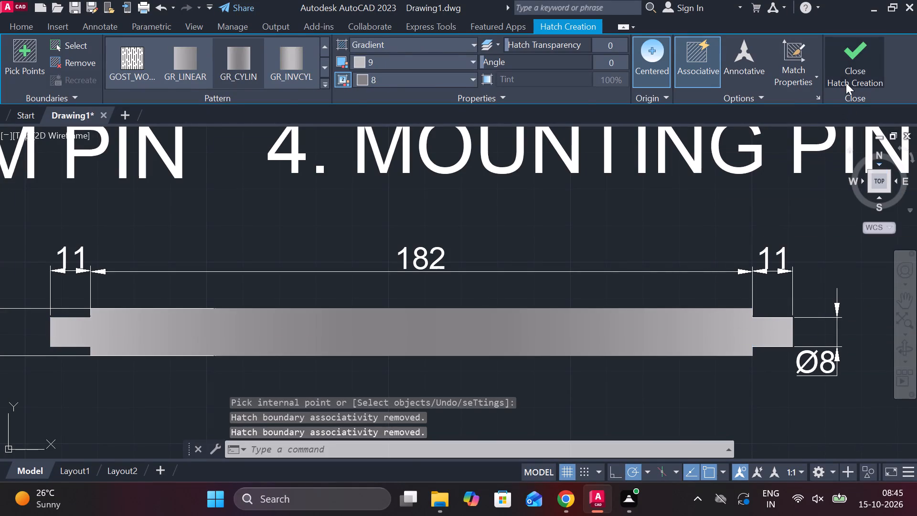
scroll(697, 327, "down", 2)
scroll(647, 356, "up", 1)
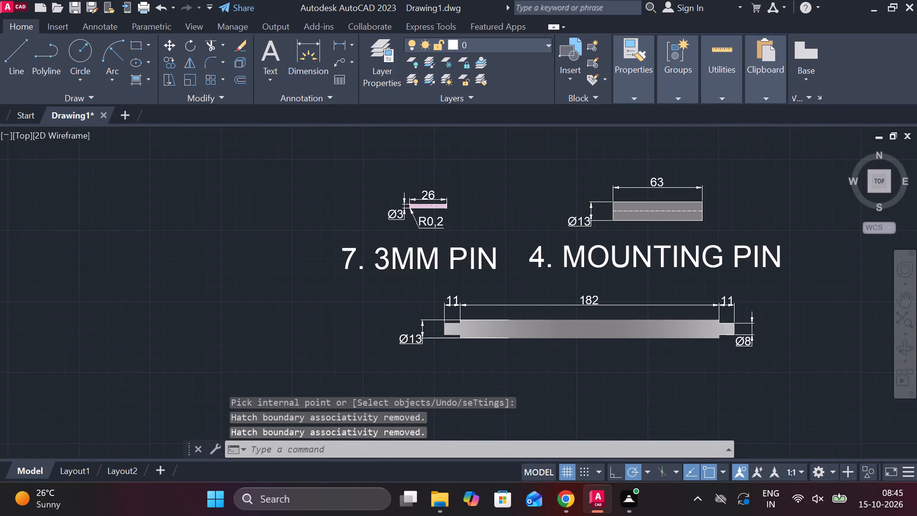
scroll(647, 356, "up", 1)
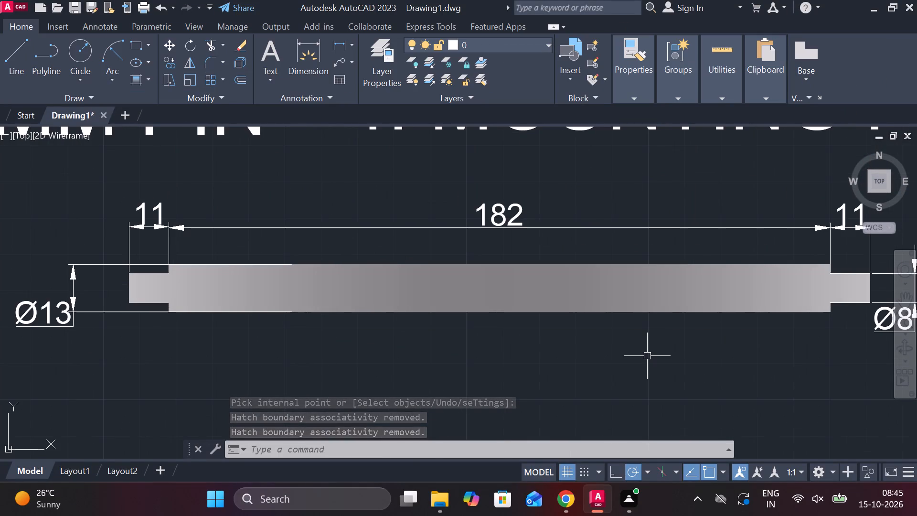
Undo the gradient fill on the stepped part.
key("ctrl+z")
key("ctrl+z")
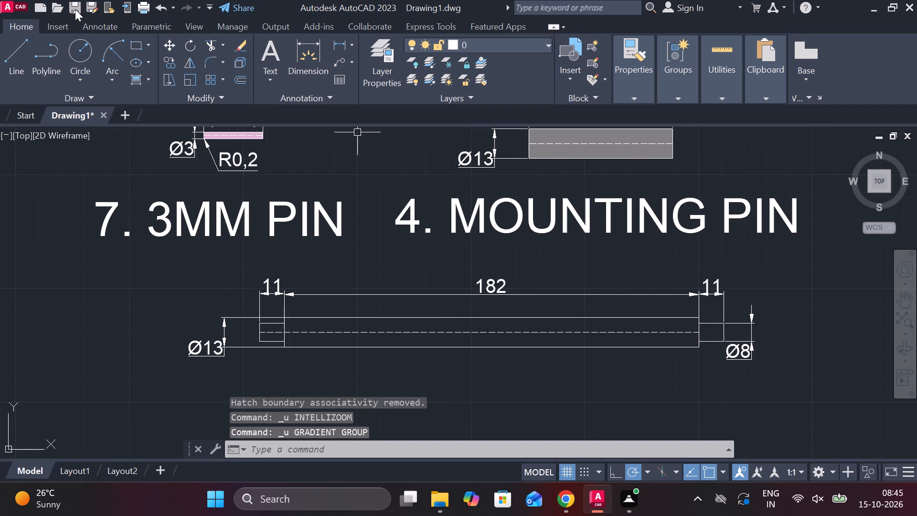
Fill both halves of the stepped part's main body and left stub with a GR_INVCYL gradient using colours 8 and 9.
left_click(138, 78)
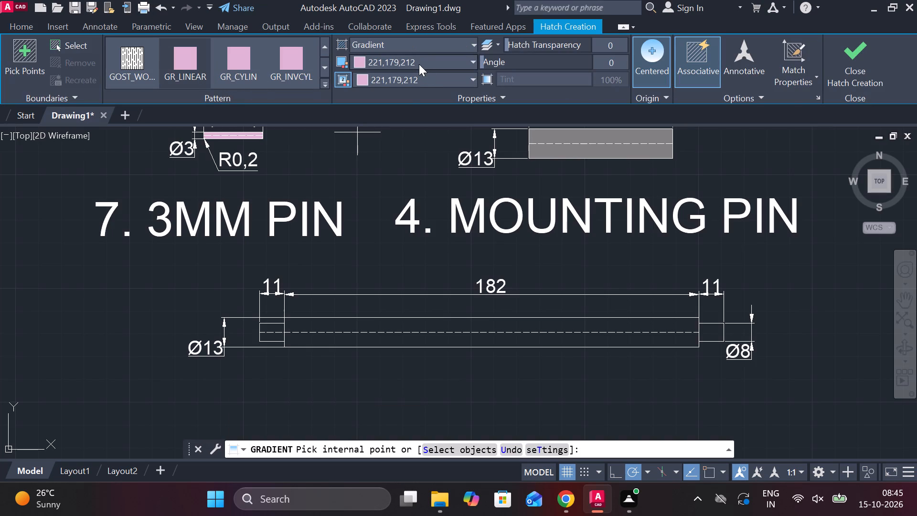
left_click(419, 64)
left_click(459, 175)
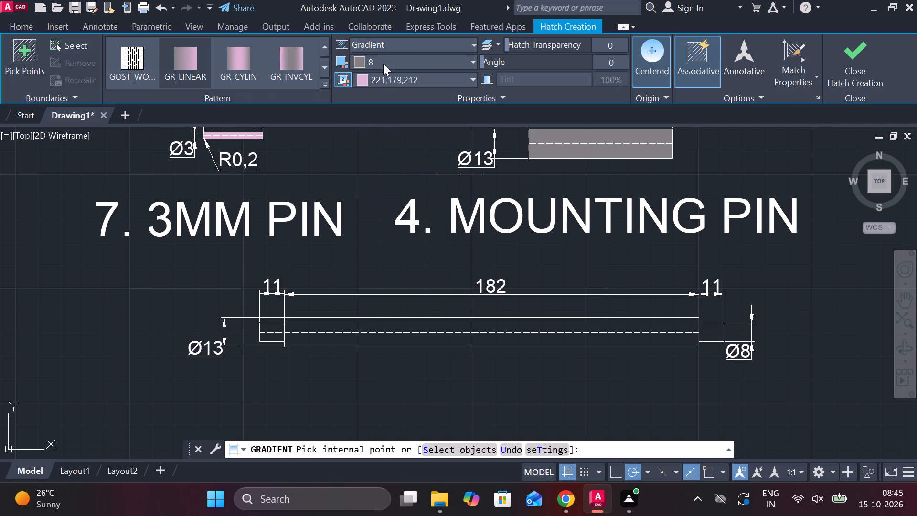
left_click(393, 76)
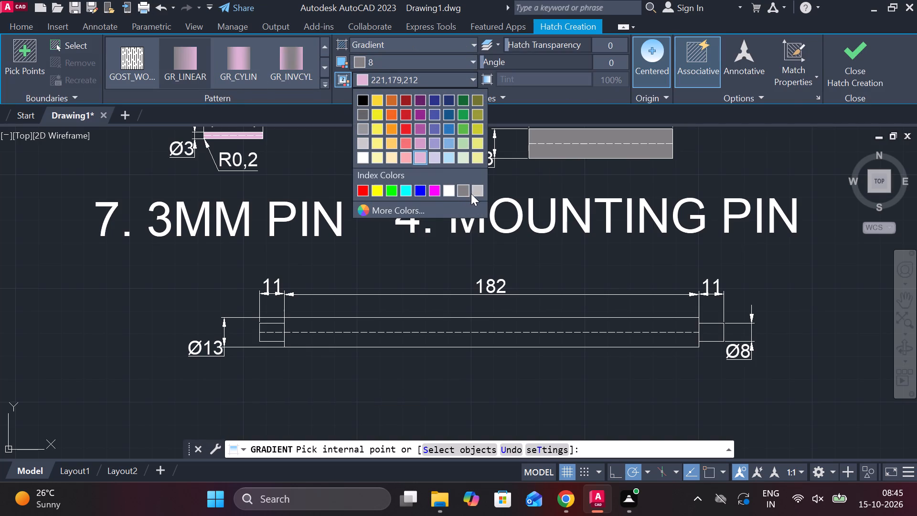
left_click(471, 193)
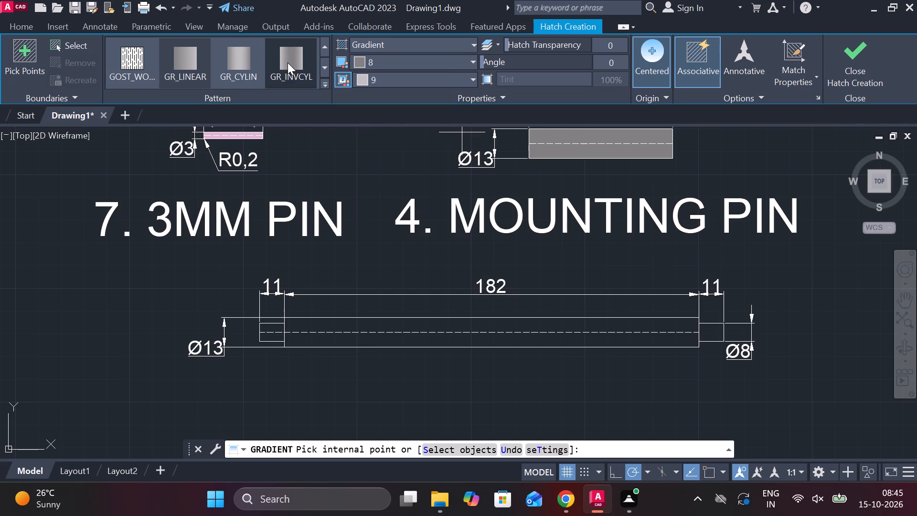
left_click(288, 63)
left_click(403, 321)
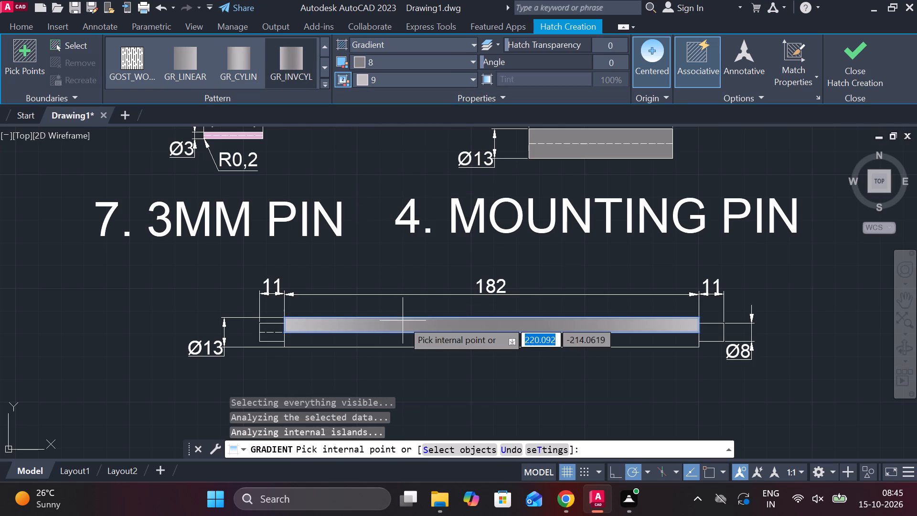
left_click(388, 339)
scroll(270, 333, "up", 2)
left_click(273, 322)
left_click(276, 344)
scroll(357, 350, "down", 3)
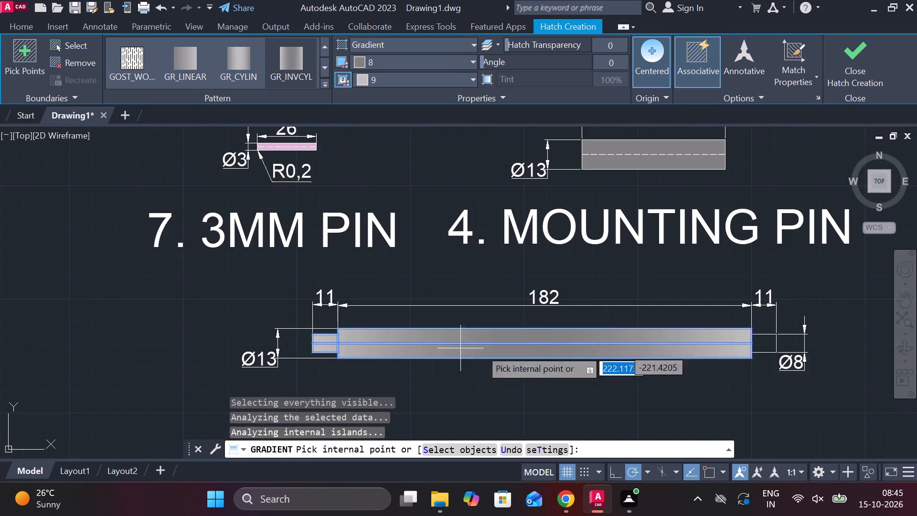
middle_click_drag(611, 338, 466, 329)
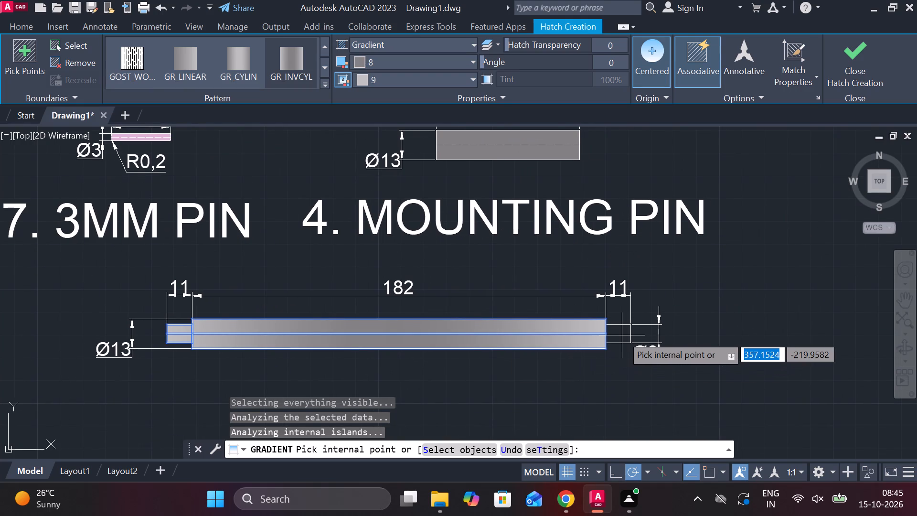
left_click(850, 54)
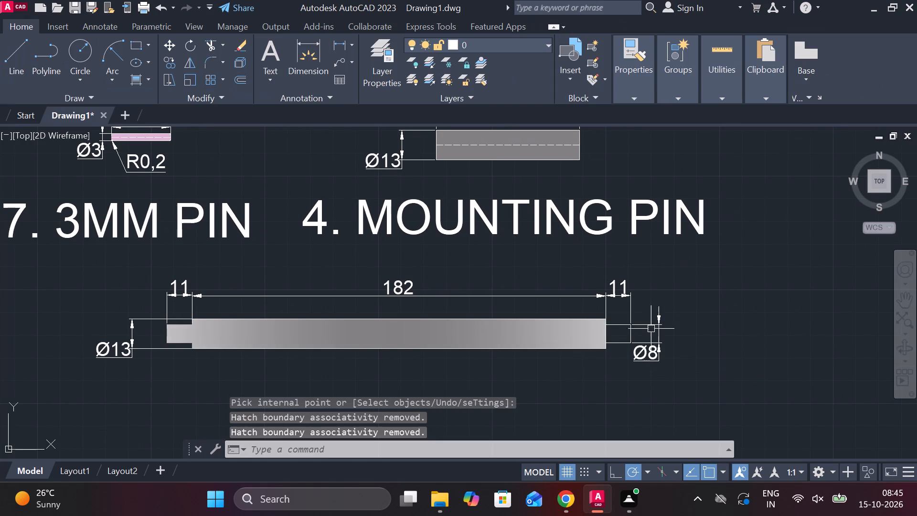
key("Escape")
scroll(594, 339, "down", 1)
key("Escape")
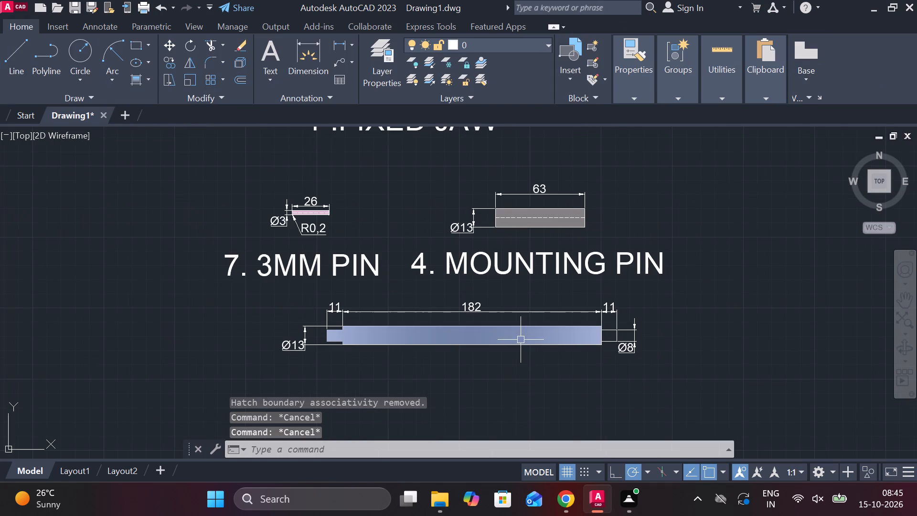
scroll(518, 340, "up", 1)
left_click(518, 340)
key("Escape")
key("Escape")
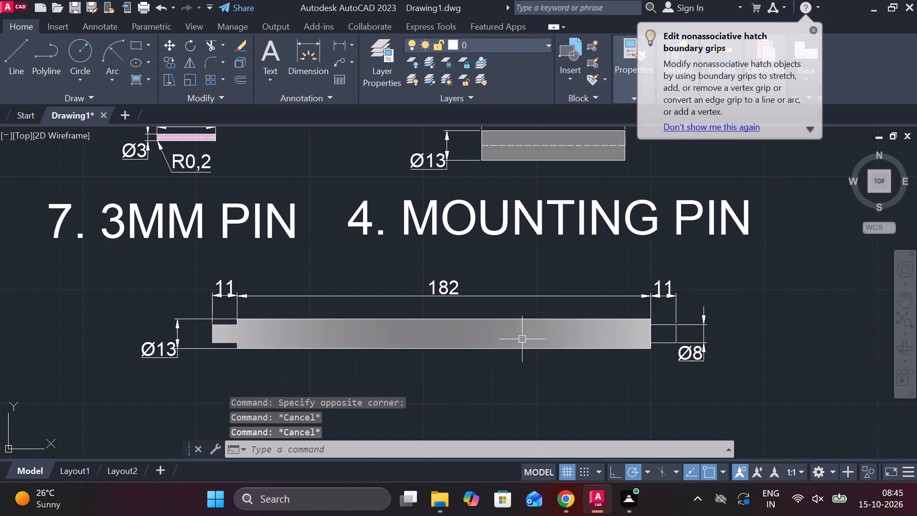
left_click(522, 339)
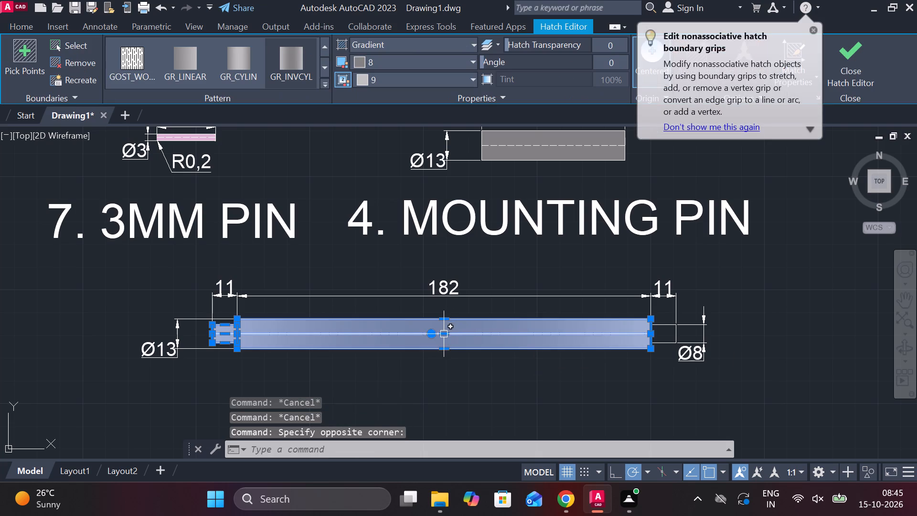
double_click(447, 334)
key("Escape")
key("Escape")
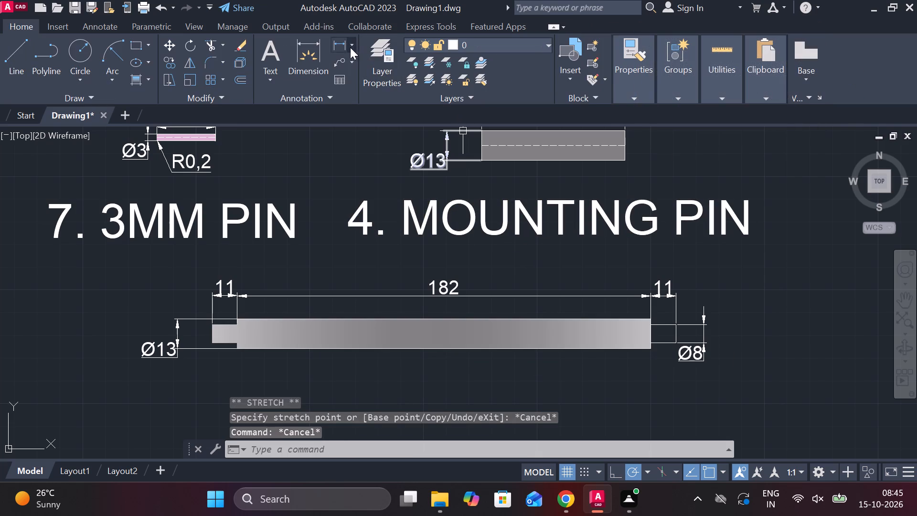
Fill the stepped part's right end stub with the same GR_INVCYL gradient in colours 8 and 9.
left_click(134, 81)
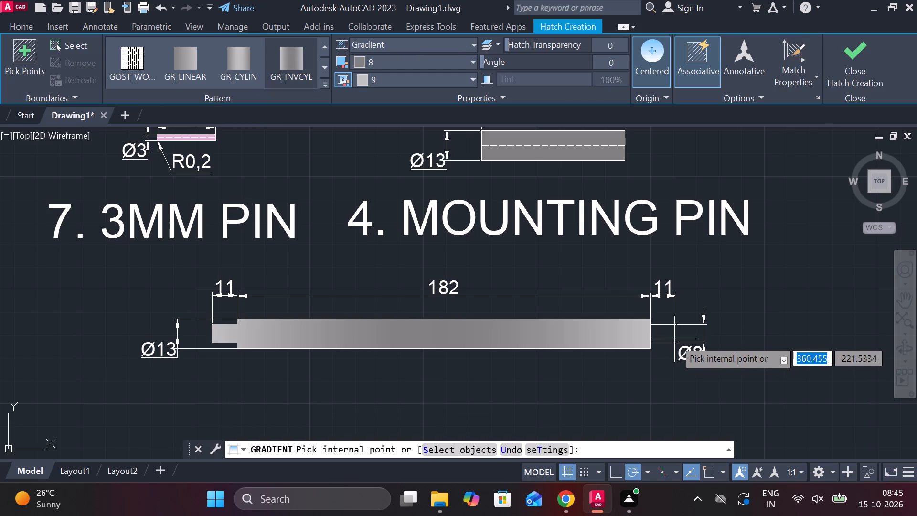
double_click(668, 336)
left_click(845, 81)
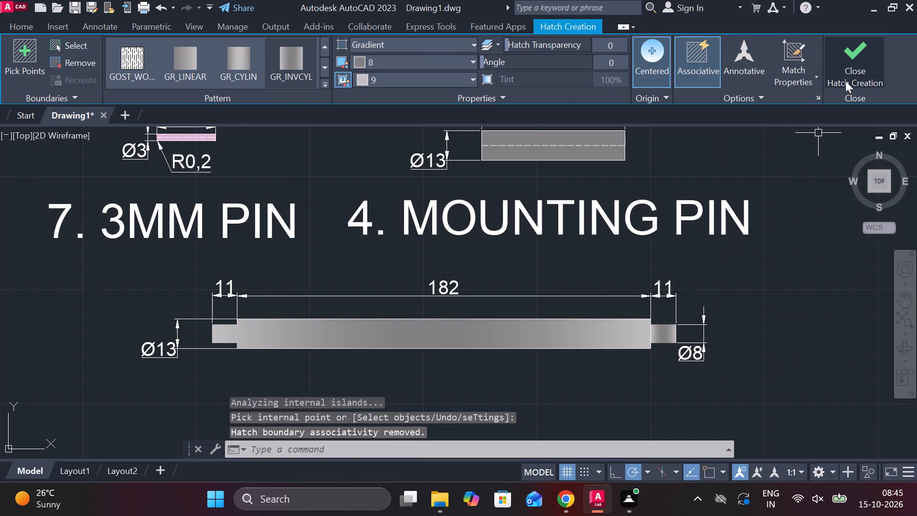
key("Escape")
Draw a horizontal centre line 204 long from the left stub's end-face midpoint to the right stub's end-face midpoint.
left_click(15, 52)
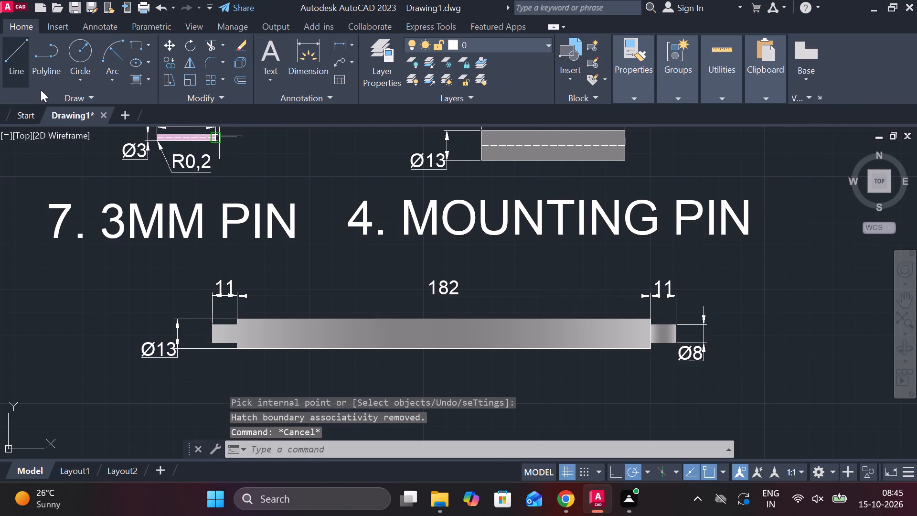
scroll(216, 332, "up", 2)
left_click(212, 341)
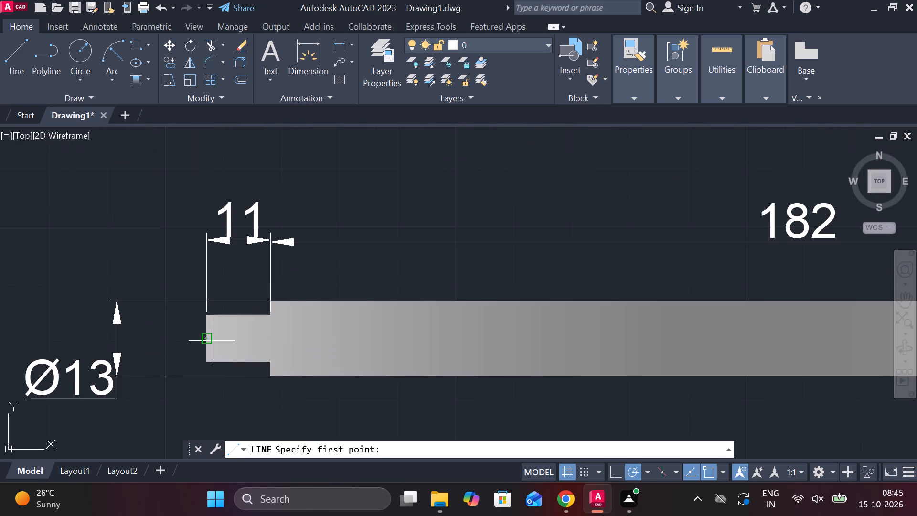
scroll(437, 341, "down", 1)
middle_click_drag(474, 338, 337, 329)
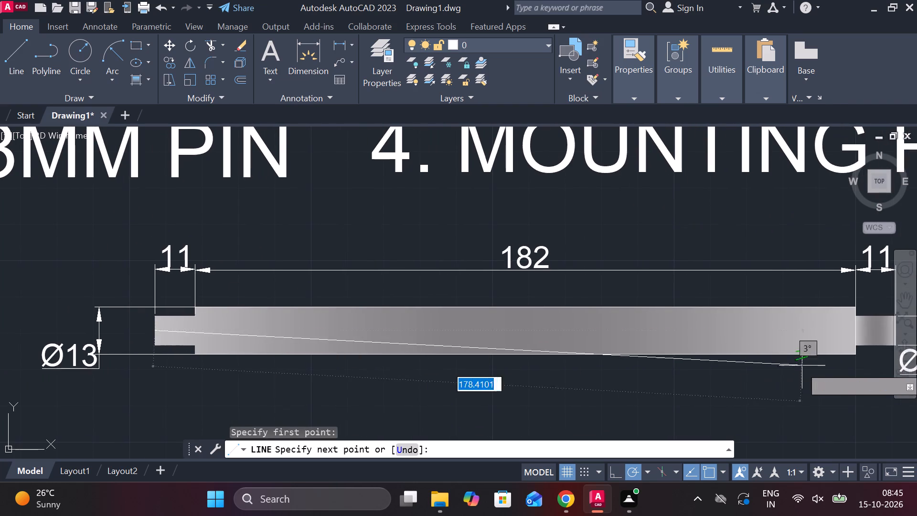
middle_click_drag(820, 356, 595, 347)
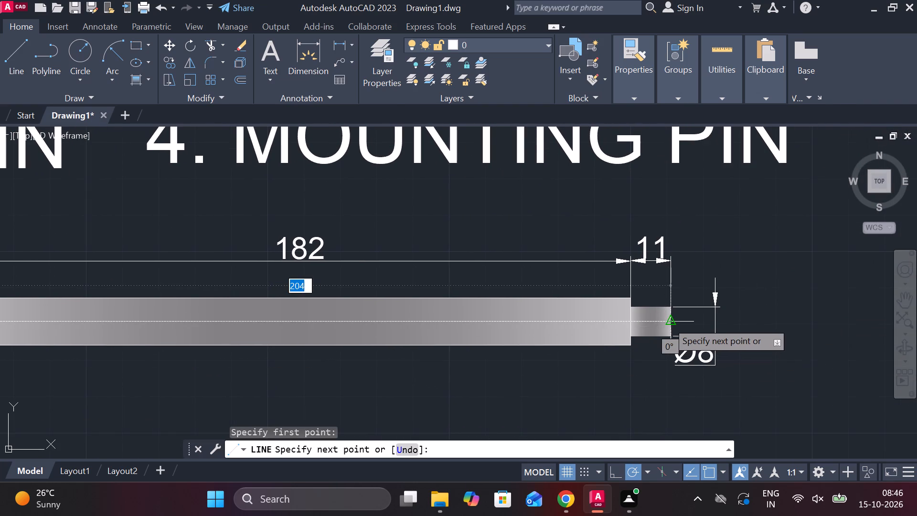
left_click(674, 322)
key("Escape")
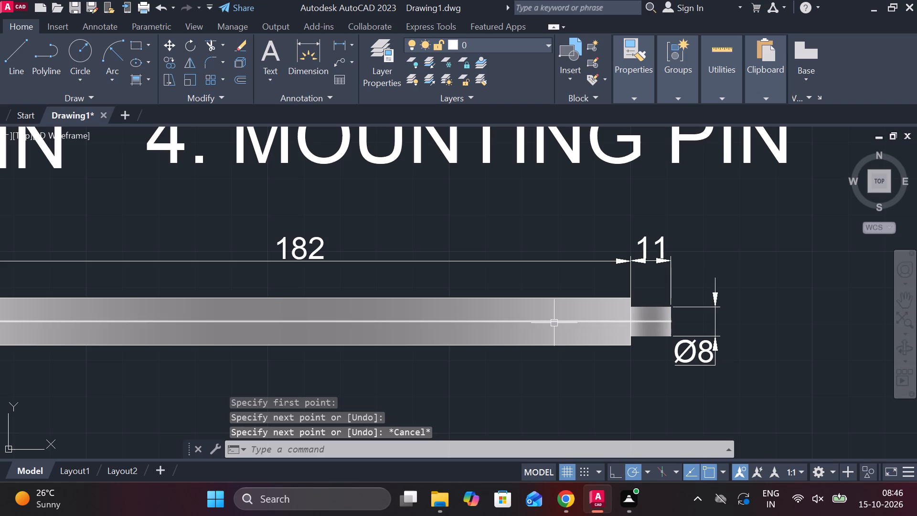
Change the new centre line's linetype to the dashed ACAD_ISO02 style.
double_click(554, 323)
left_click(631, 97)
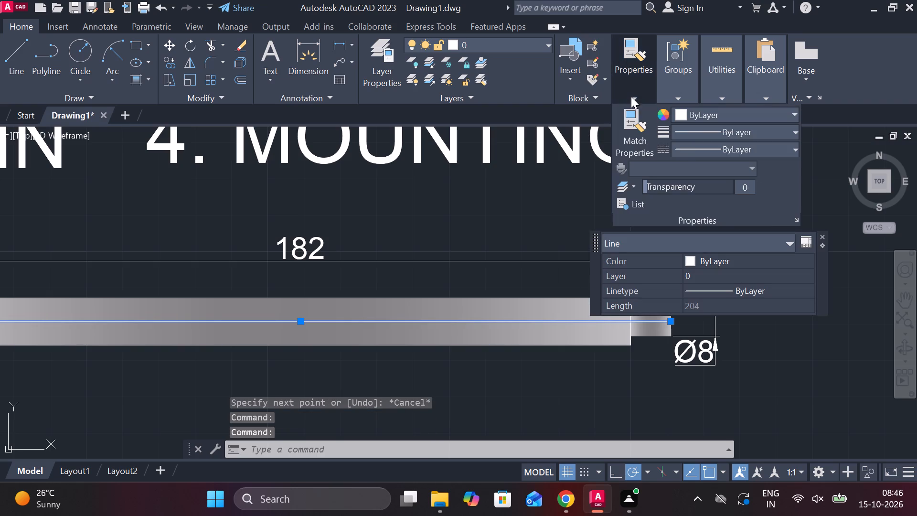
left_click(758, 145)
left_click(758, 197)
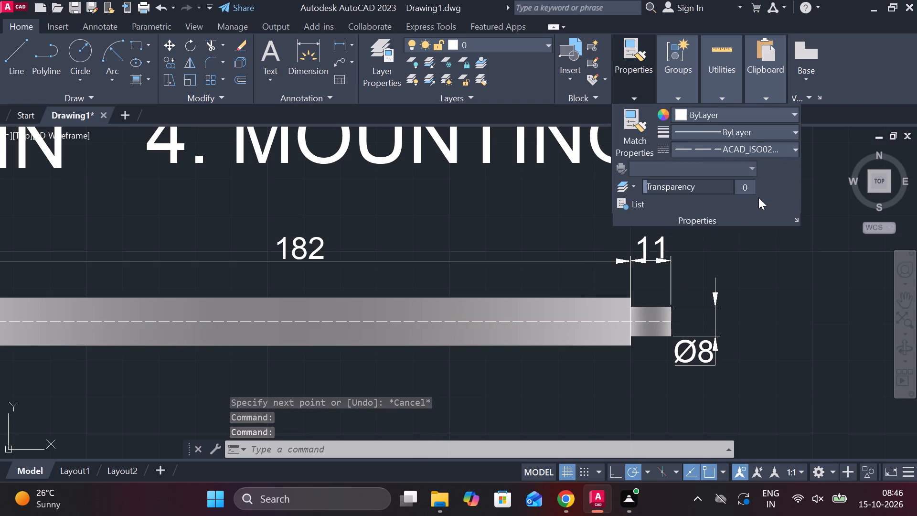
key("Escape")
scroll(516, 389, "down", 2)
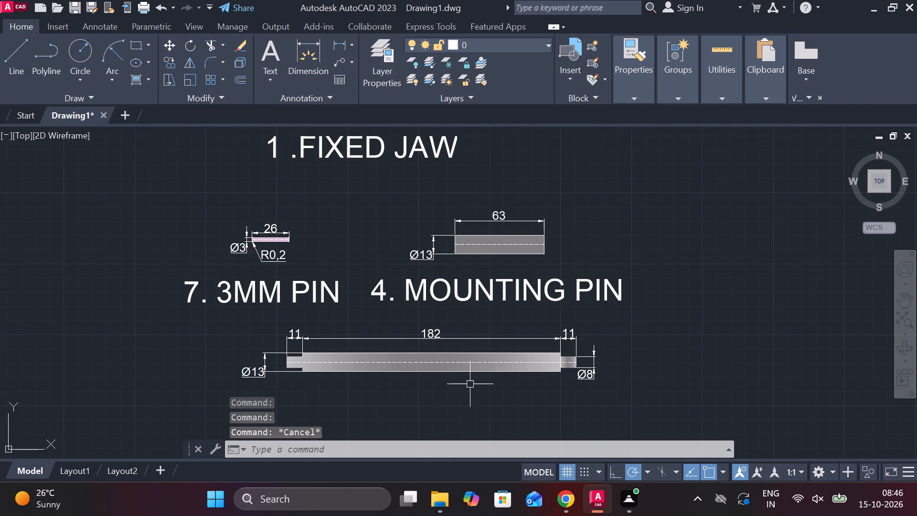
Copy the "4. MOUNTING PIN" title and place the copy centred below the 182 long stepped part.
left_click(493, 291)
key("ctrl+c")
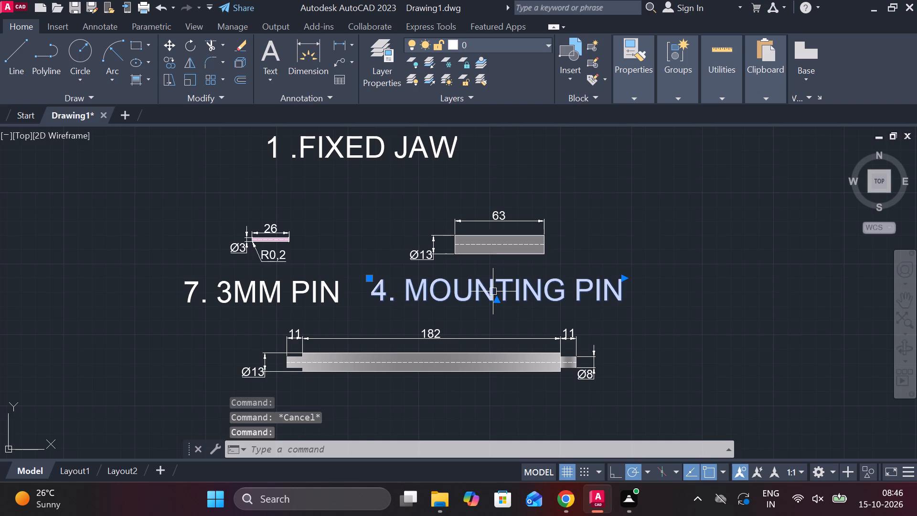
middle_click_drag(440, 355, 460, 301)
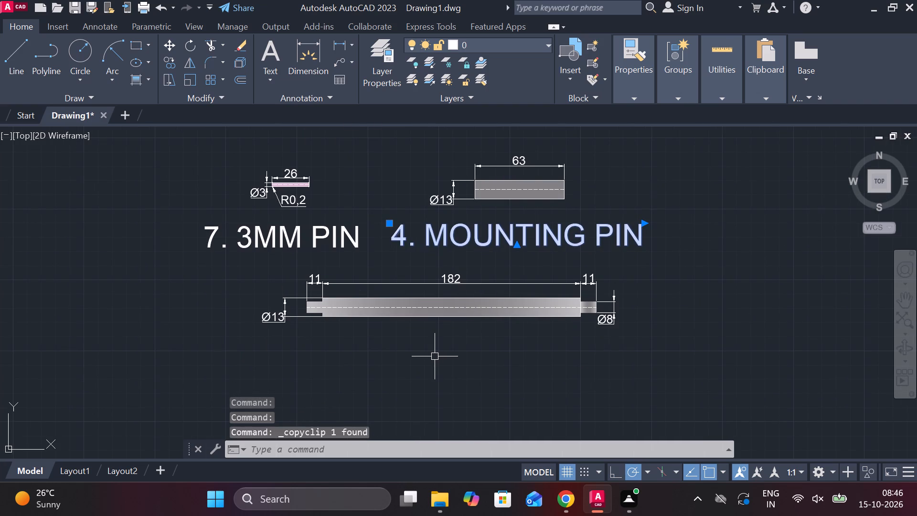
key("ctrl+v")
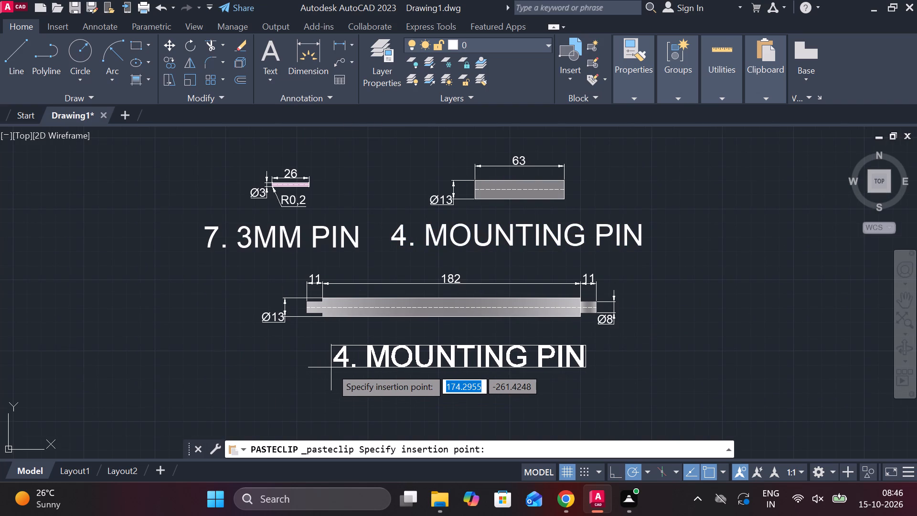
double_click(322, 364)
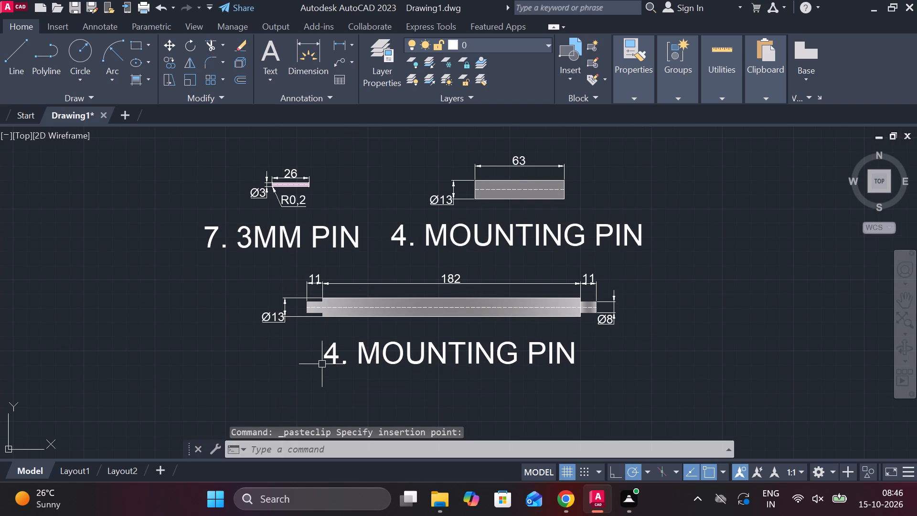
Replace the copied title's text with "8. TURNING SHAFT".
double_click(372, 361)
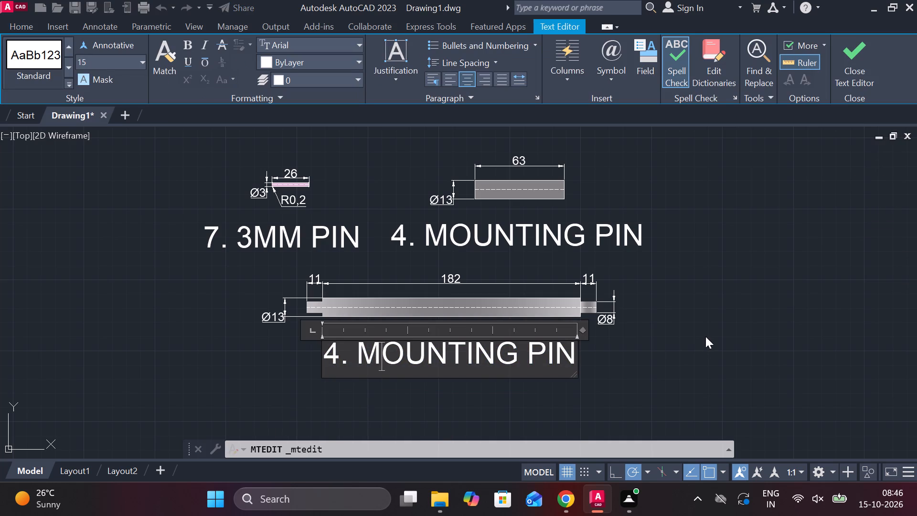
left_click(574, 361)
key("BackSpace")
key("BackSpace")
key("BackSpace")
key("BackSpace")
key("BackSpace")
key("BackSpace")
key("BackSpace")
key("BackSpace")
key("BackSpace")
key("BackSpace")
key("BackSpace")
key("BackSpace")
key("BackSpace")
key("BackSpace")
key("BackSpace")
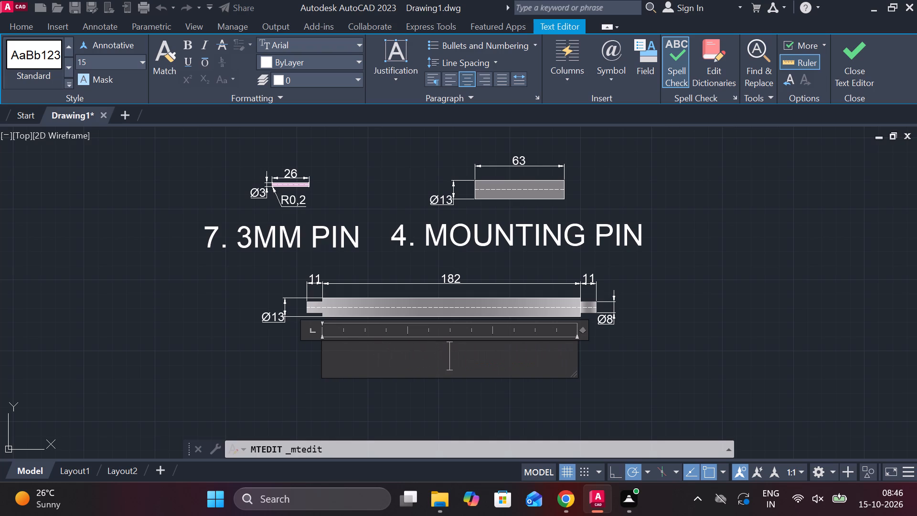
type("8.")
key("space")
key("t")
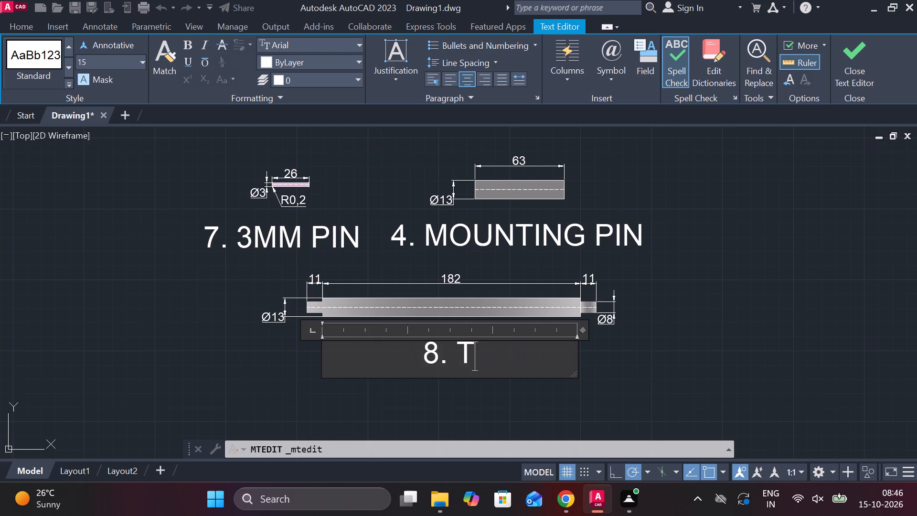
type("URNING")
key("space")
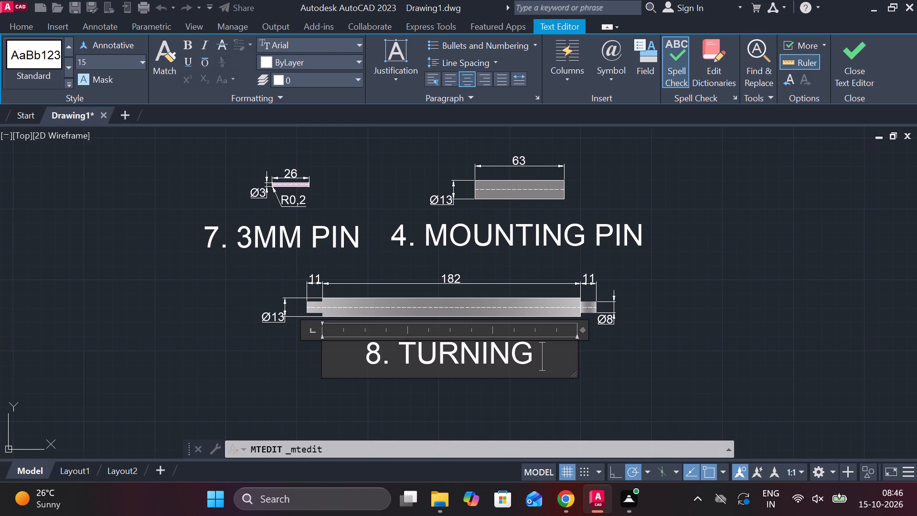
type("SHAFT")
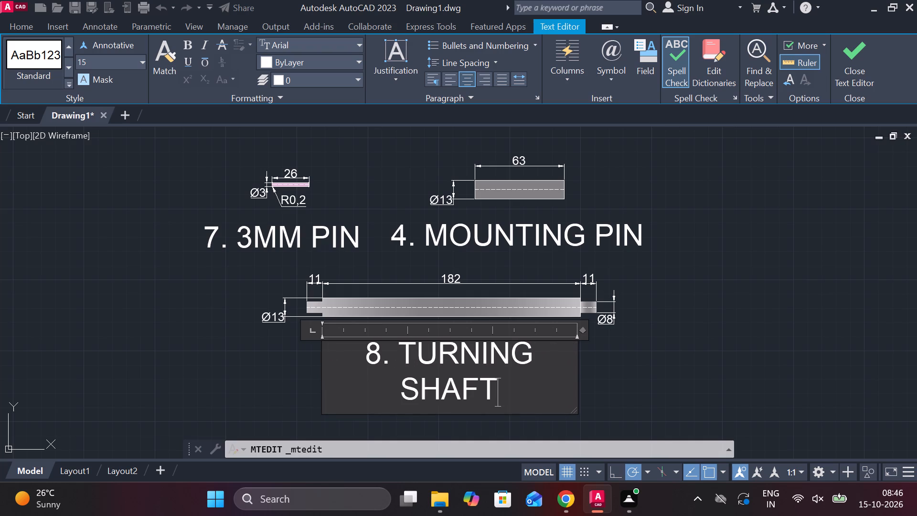
Widen the title's text box so that "8. TURNING SHAFT" fits on one line, and finish editing.
left_click_drag(576, 375, 586, 375)
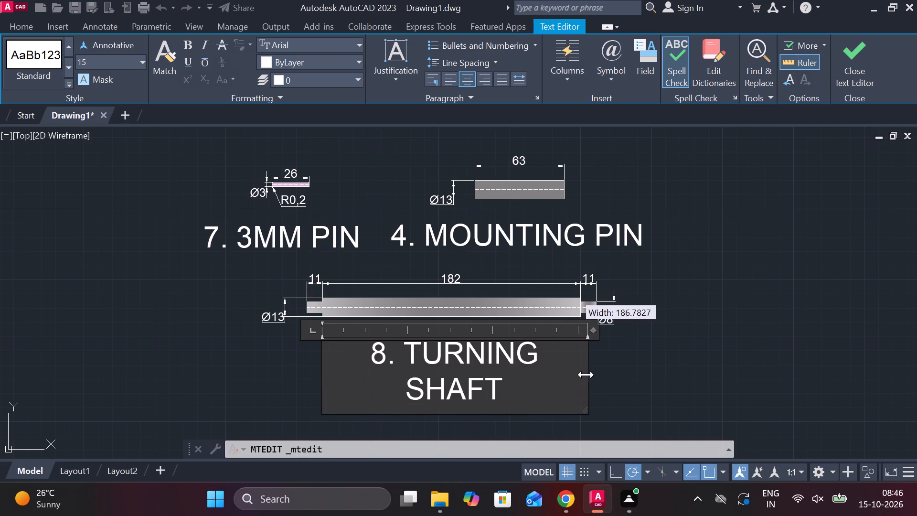
left_click_drag(586, 375, 603, 376)
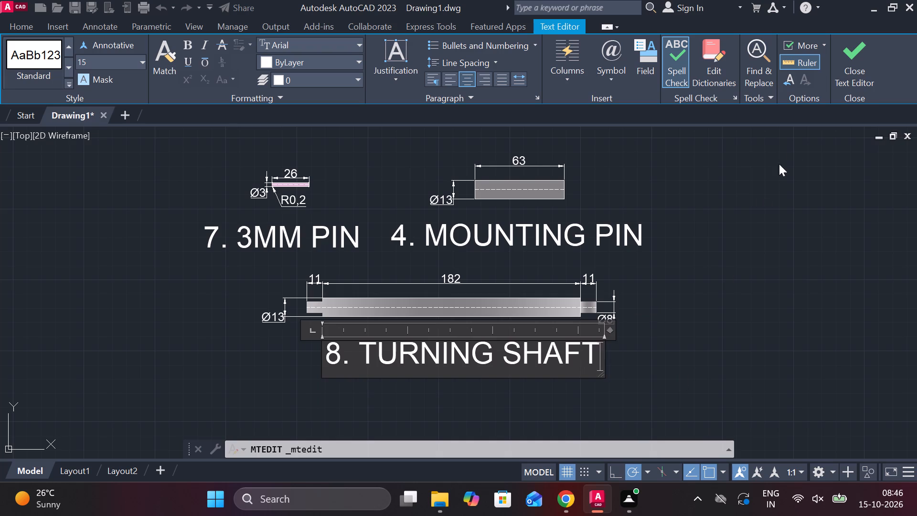
left_click(847, 90)
left_click(847, 62)
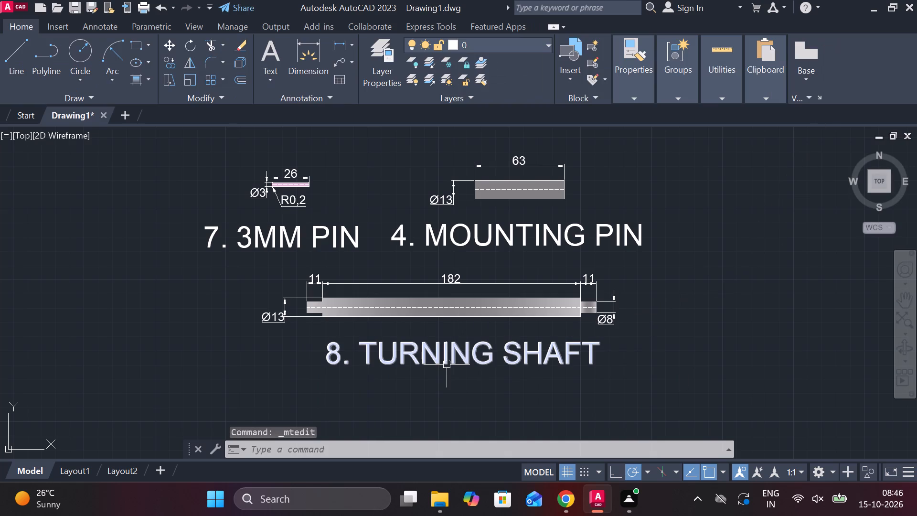
Draw a vertical line along the turning shaft's left shoulder, from the main body's bottom corner up to the stub's top edge.
scroll(292, 312, "up", 2)
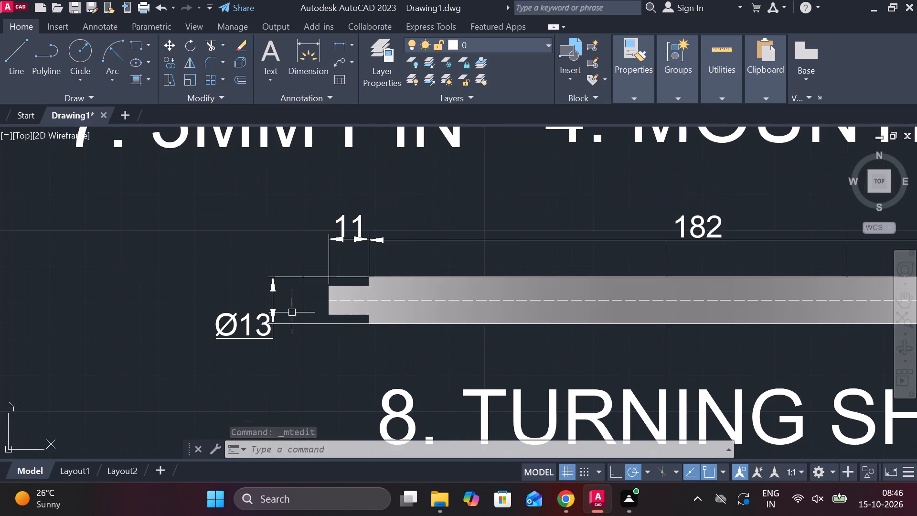
scroll(381, 339, "up", 1)
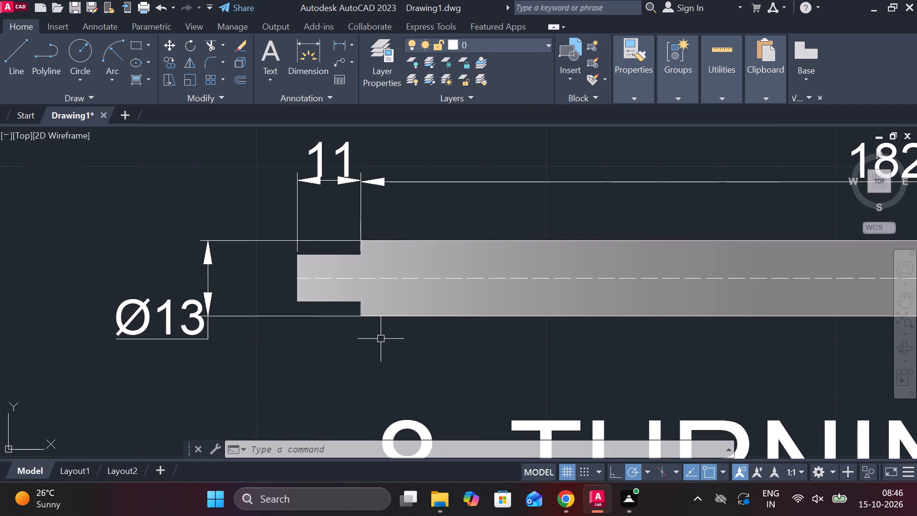
key("l")
key("Return")
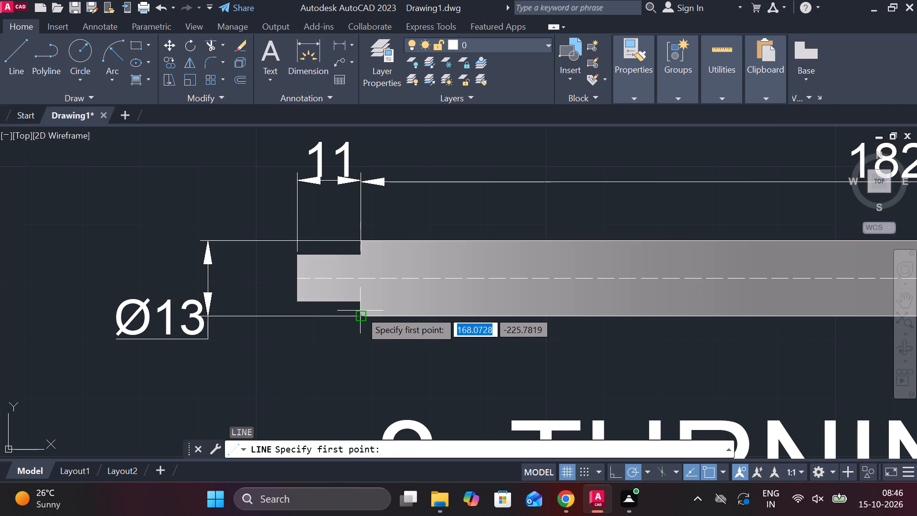
left_click(360, 309)
left_click(359, 254)
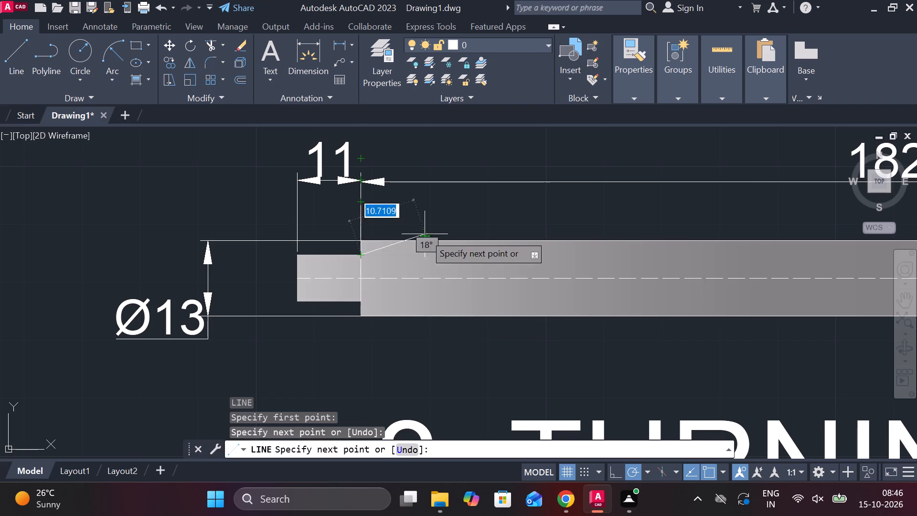
key("Escape")
Draw a vertical line 194 long downward in the empty area below the movable jaw, beside the pin and shaft views.
scroll(449, 228, "down", 3)
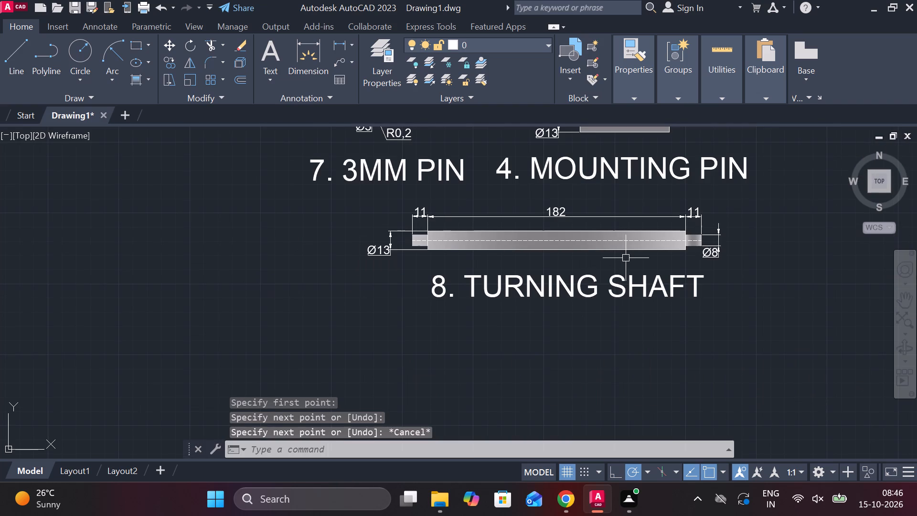
middle_click_drag(618, 258, 546, 267)
scroll(487, 289, "down", 1)
scroll(569, 304, "down", 2)
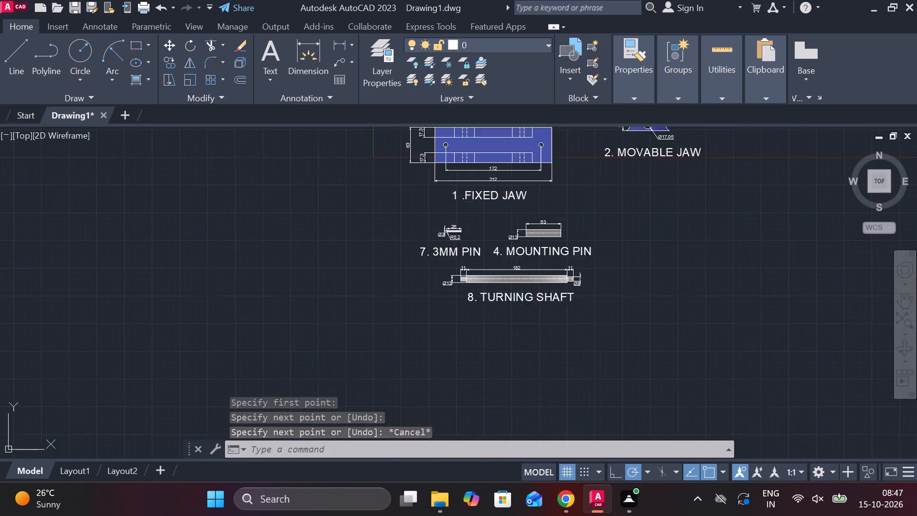
scroll(628, 279, "up", 1)
middle_click_drag(628, 280, 608, 322)
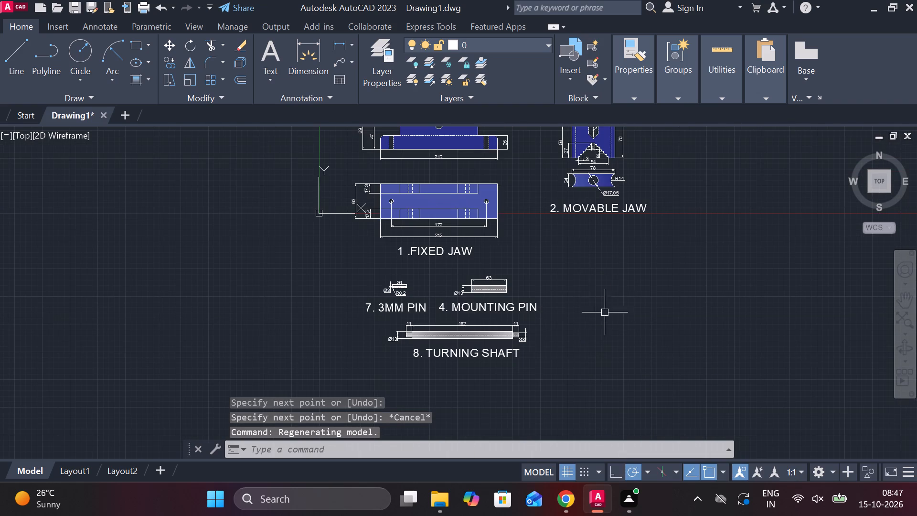
middle_click_drag(610, 274, 587, 297)
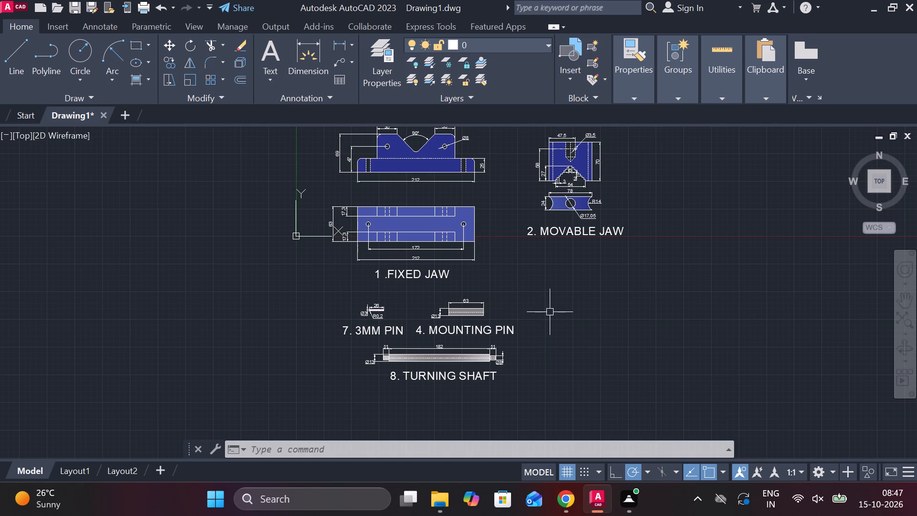
key("l")
key("Return")
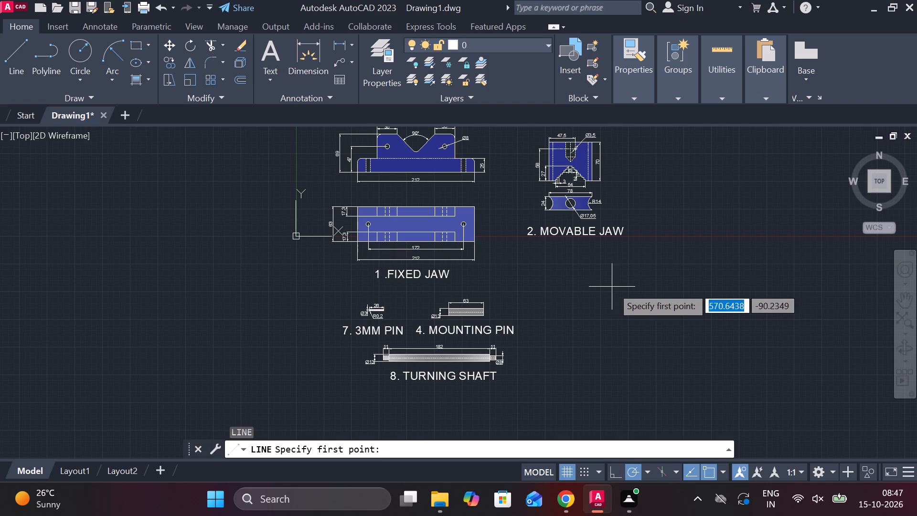
left_click(594, 279)
key("grave")
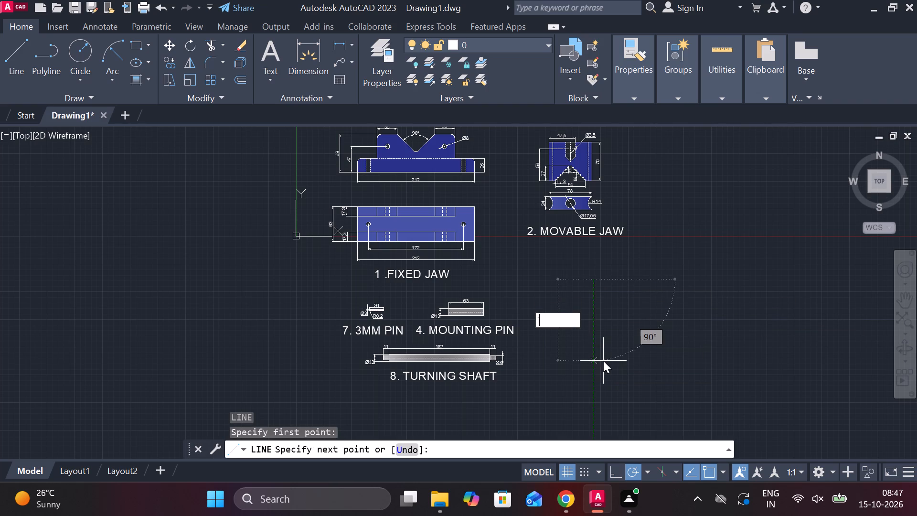
key("Escape")
type("194")
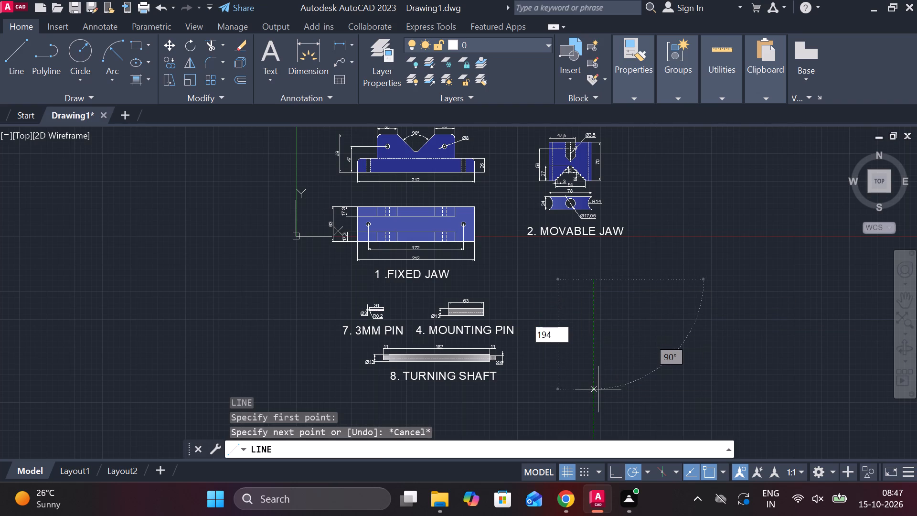
key("space")
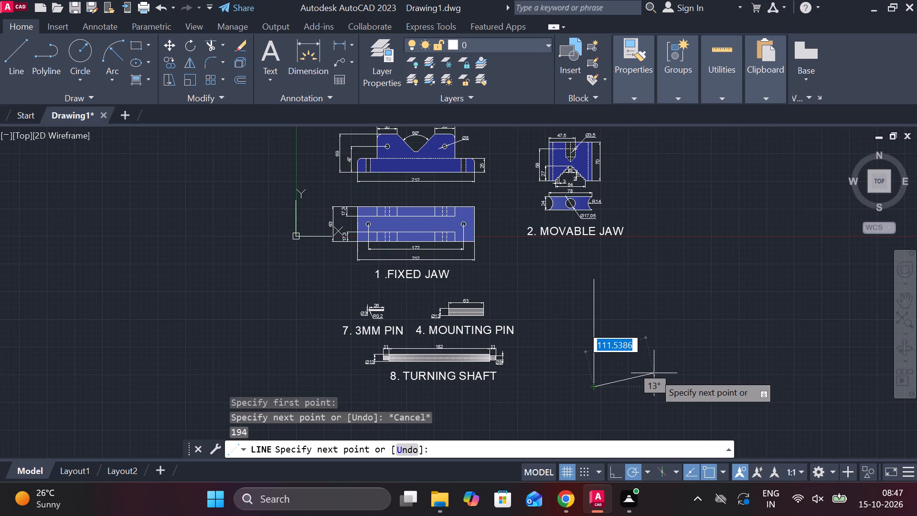
key("Escape")
Draw a circle of radius 22 centred on the top end of the 194 long vertical line.
scroll(620, 304, "up", 1)
middle_click_drag(622, 304, 585, 304)
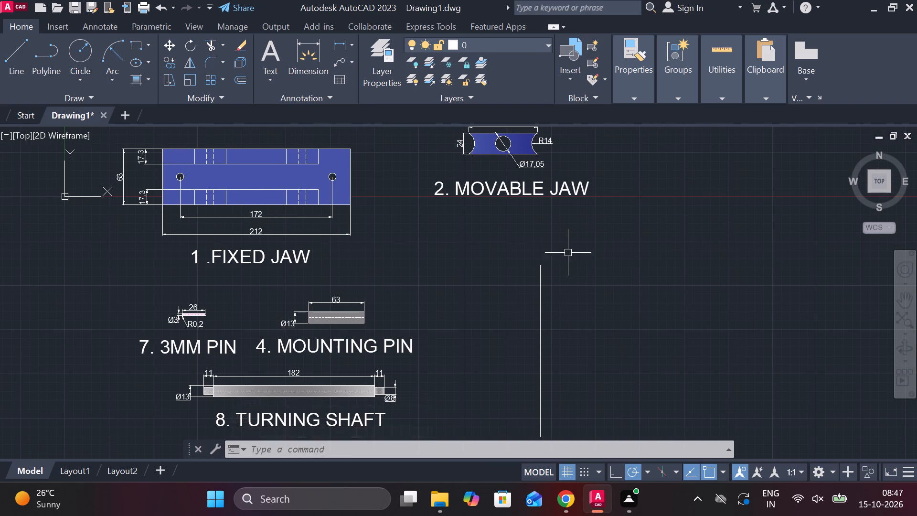
type("C")
key("space")
left_click(538, 266)
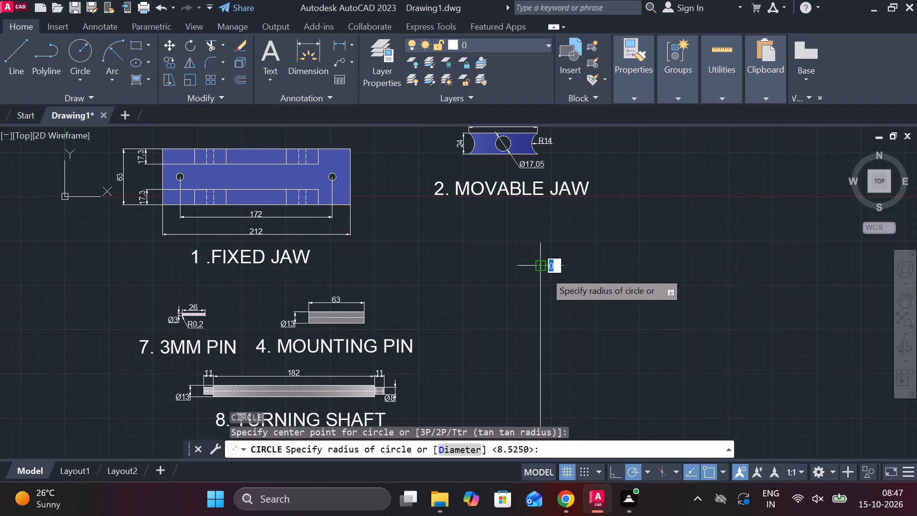
type("22")
key("space")
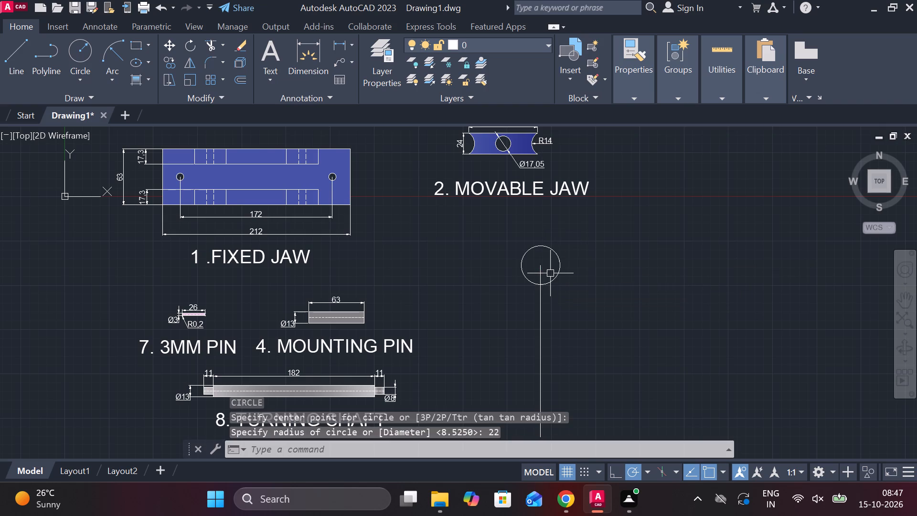
Offset the 194 long vertical line by 14 to each side.
middle_click_drag(562, 275, 533, 238)
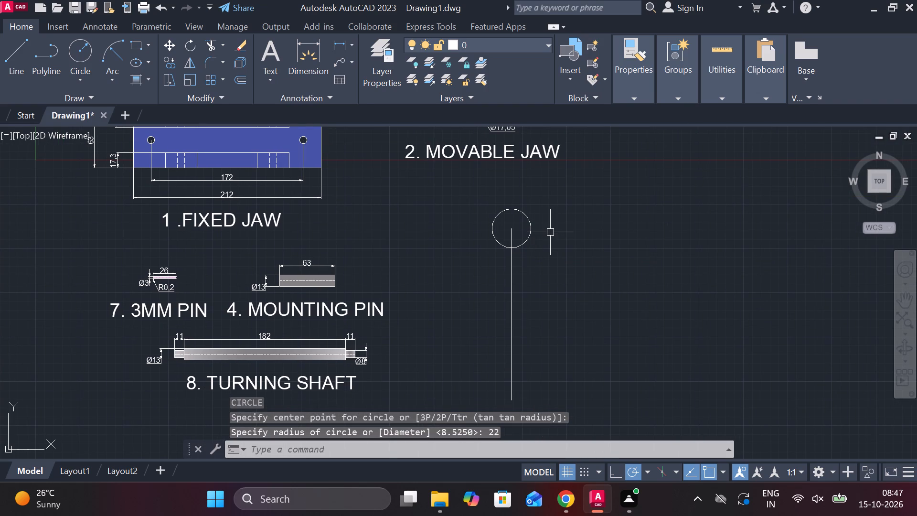
left_click(510, 285)
key("o")
key("Return")
key("Return")
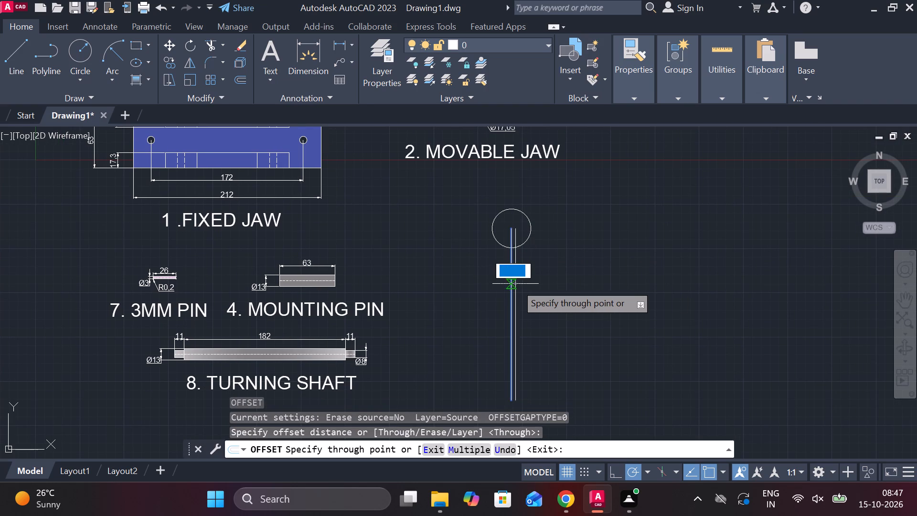
type("14")
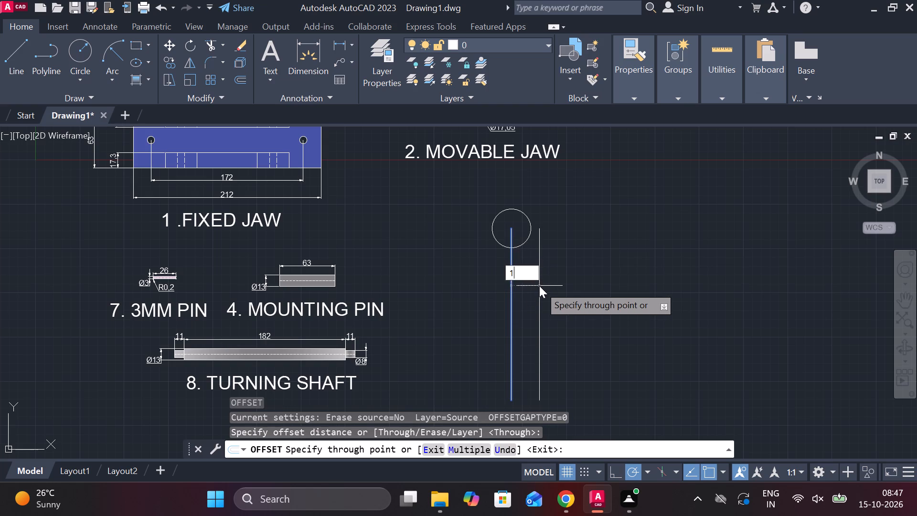
key("space")
left_click(510, 287)
type("14")
key("space")
key("Escape")
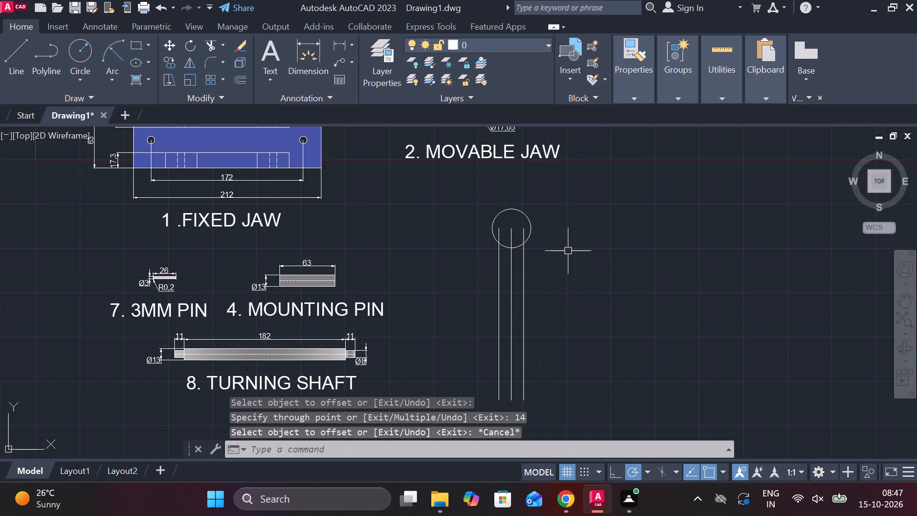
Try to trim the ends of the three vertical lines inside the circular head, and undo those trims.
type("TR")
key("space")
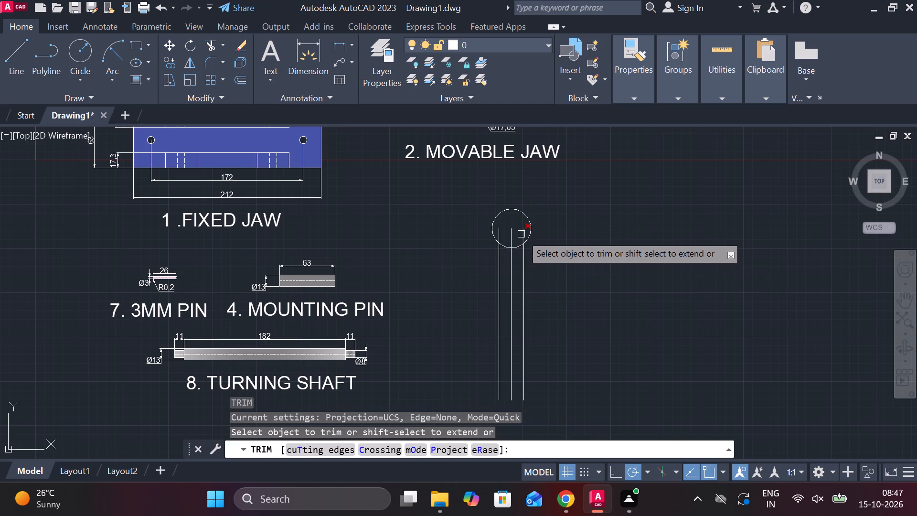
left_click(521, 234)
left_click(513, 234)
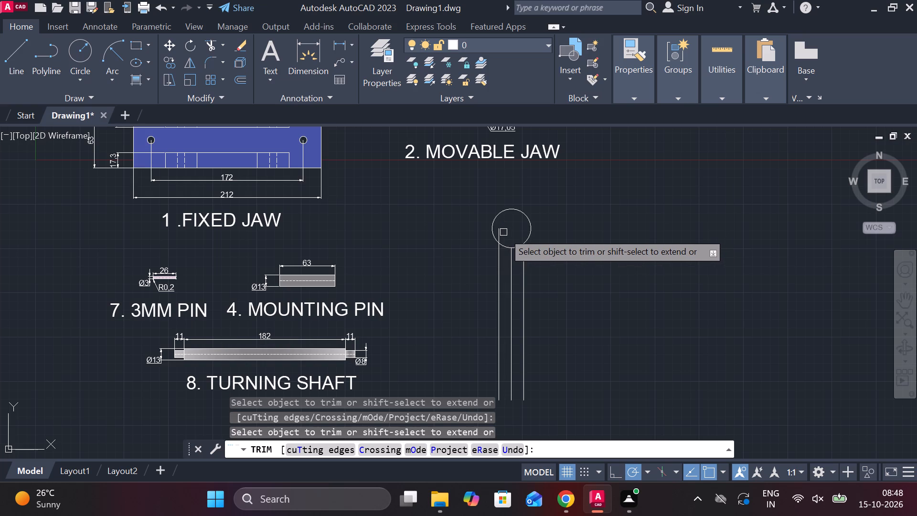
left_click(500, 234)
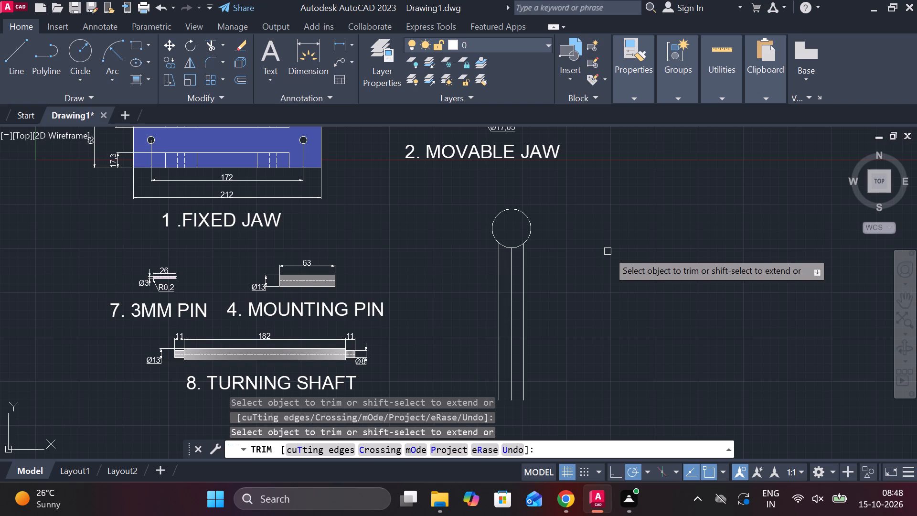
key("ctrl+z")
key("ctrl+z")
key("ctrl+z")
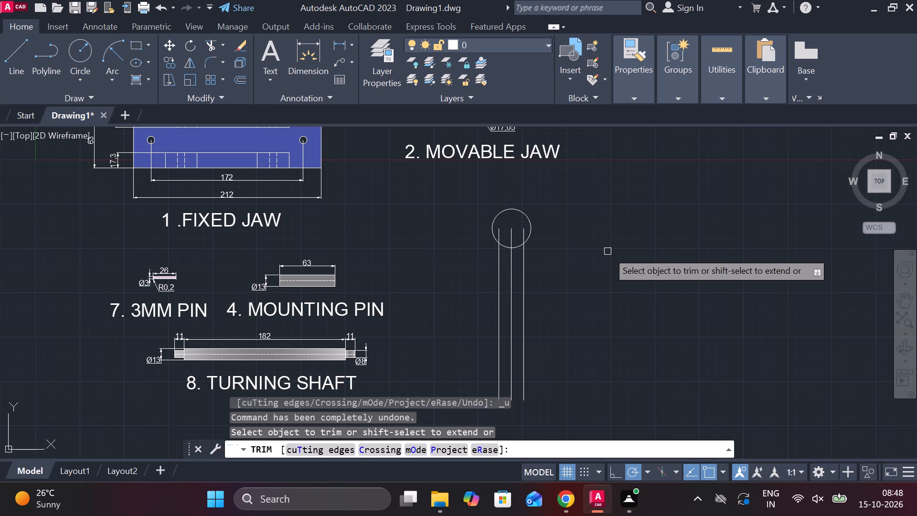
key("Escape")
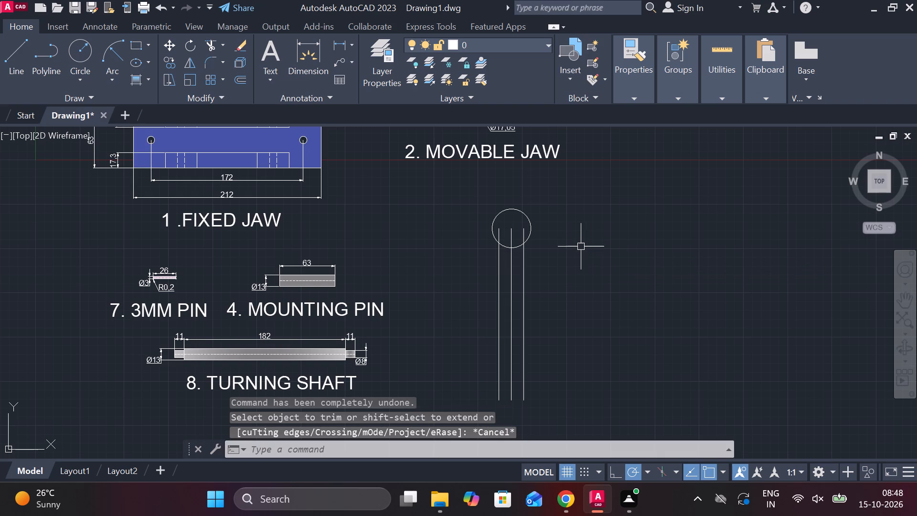
Draw a horizontal line about 50 long leftward from the centre of the circular head.
key("l")
key("Return")
left_click(509, 232)
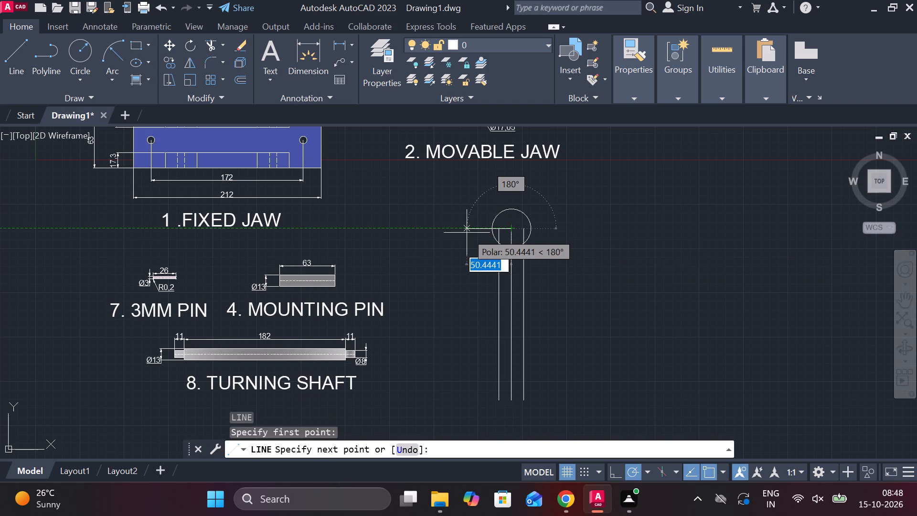
left_click(467, 233)
scroll(467, 233, "up", 1)
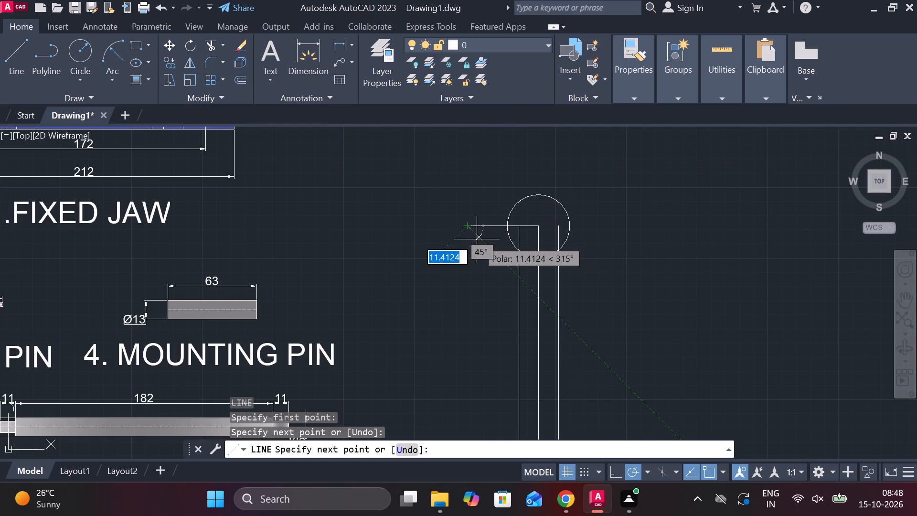
middle_click_drag(475, 239, 464, 76)
key("Escape")
Draw a rectangle 16 wide and 30 high centred on the lower end of the 194 long centre line.
scroll(489, 246, "down", 1)
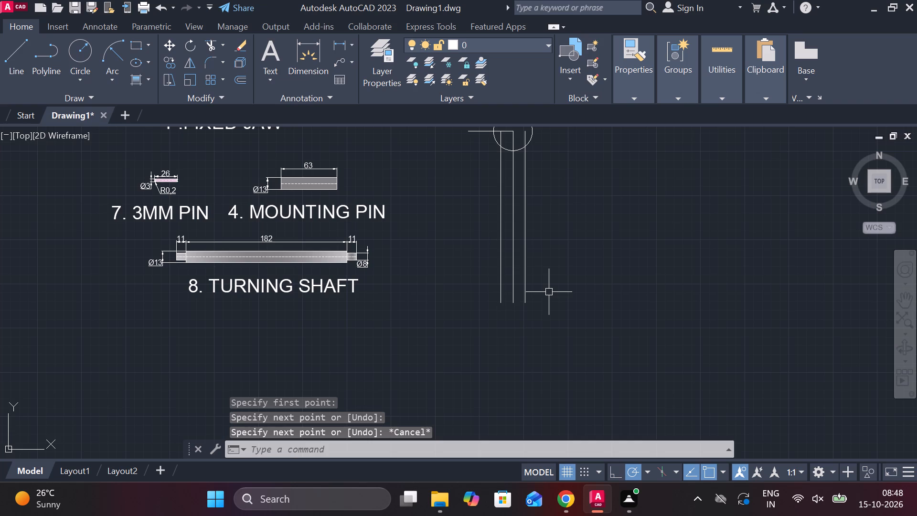
scroll(550, 298, "up", 1)
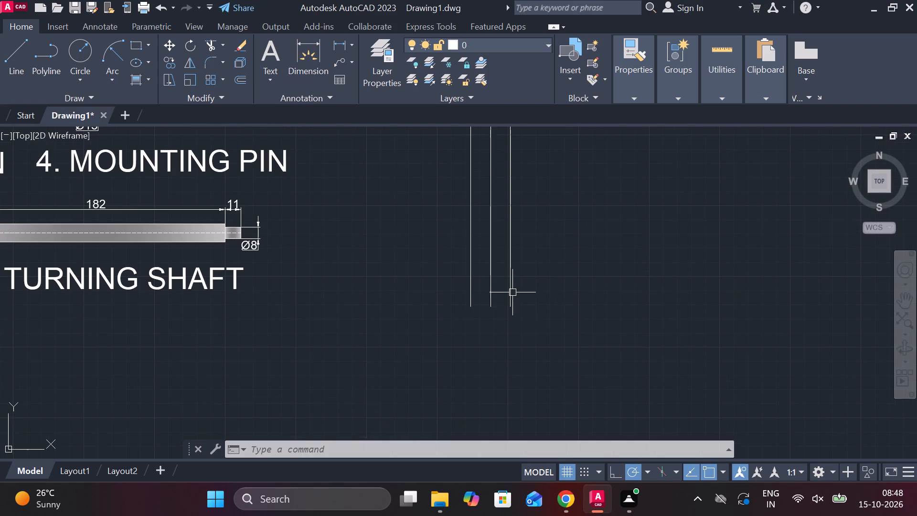
key("l")
key("Return")
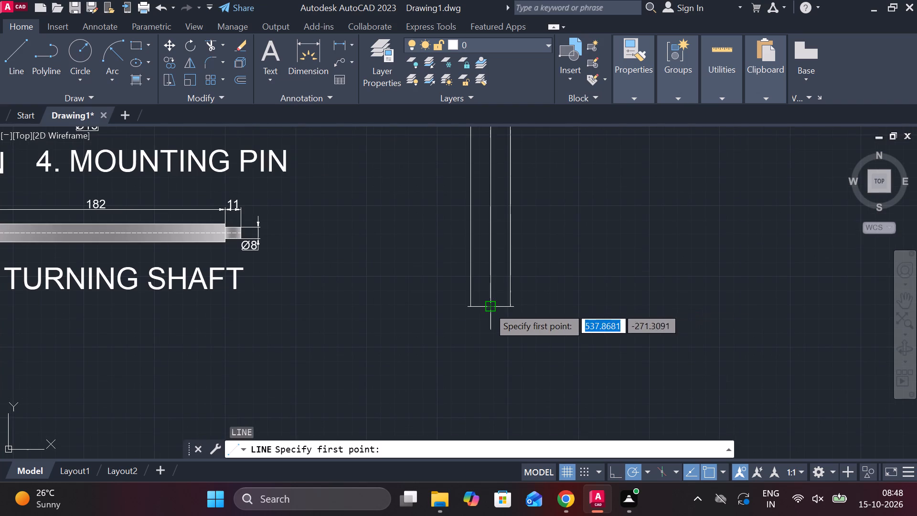
left_click(488, 307)
middle_click_drag(503, 184, 505, 299)
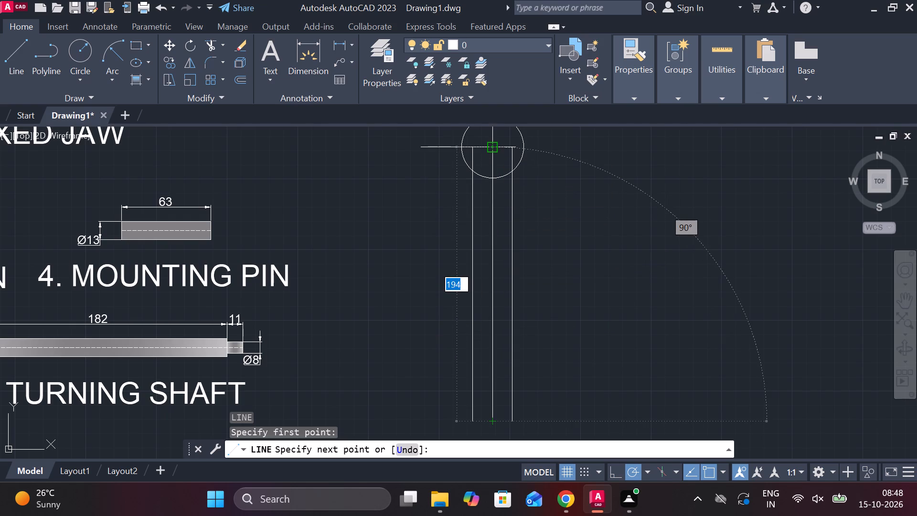
middle_click_drag(532, 331, 526, 230)
scroll(559, 346, "up", 1)
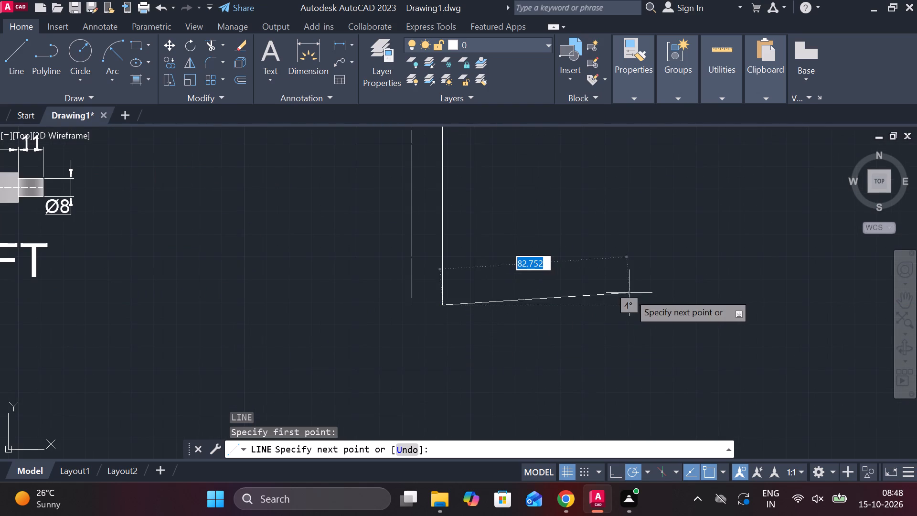
key("8")
key("Return")
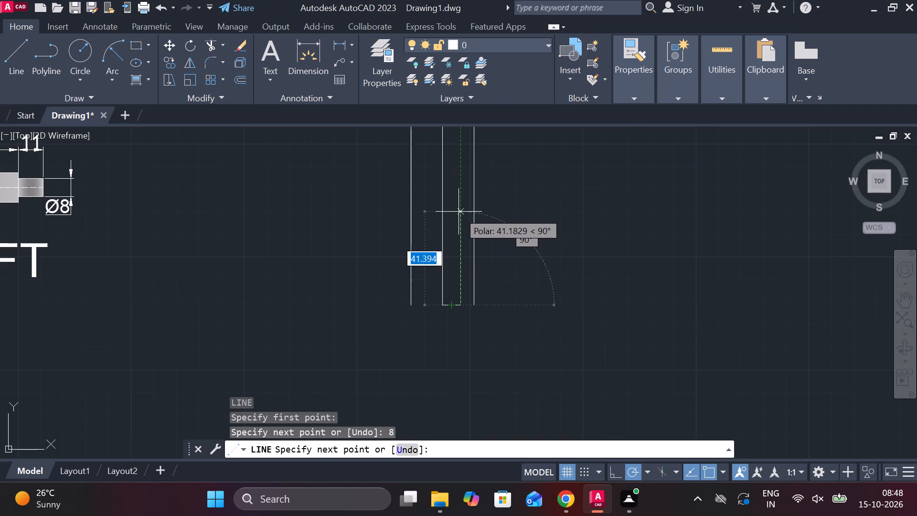
type("30")
key("Return")
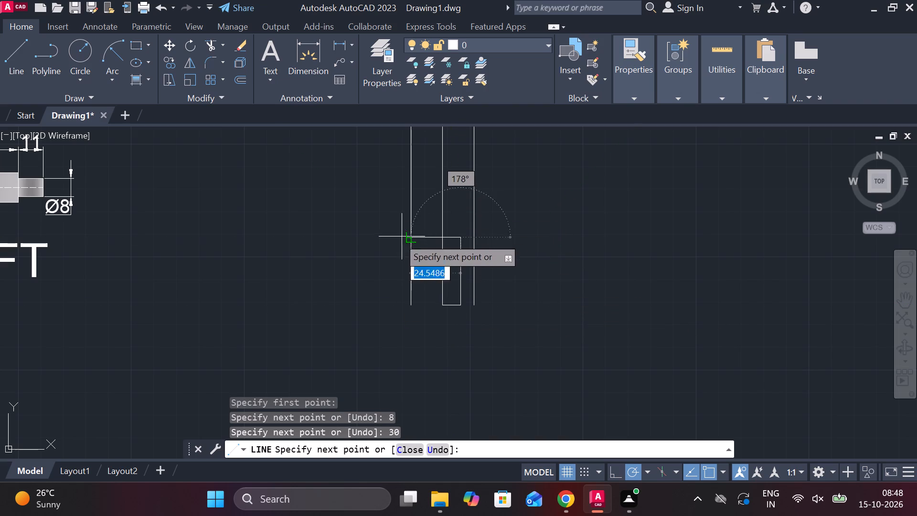
key("1")
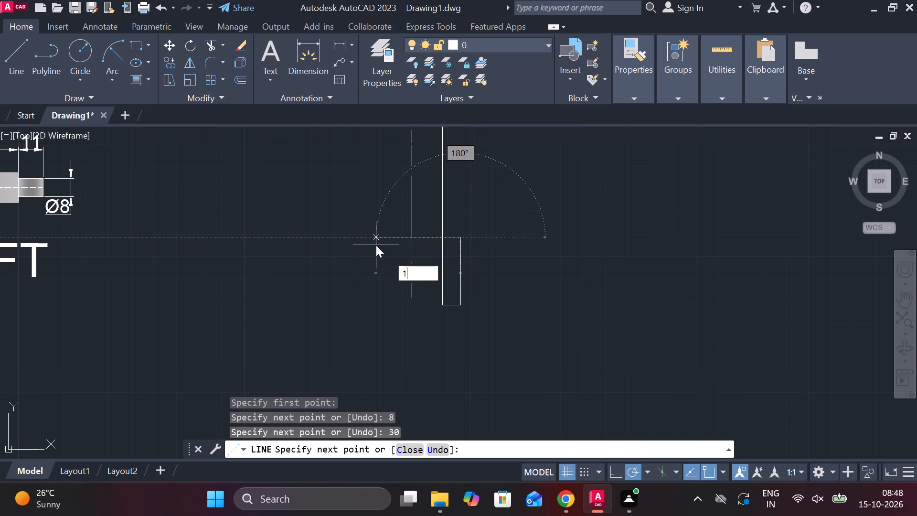
key("6")
key("space")
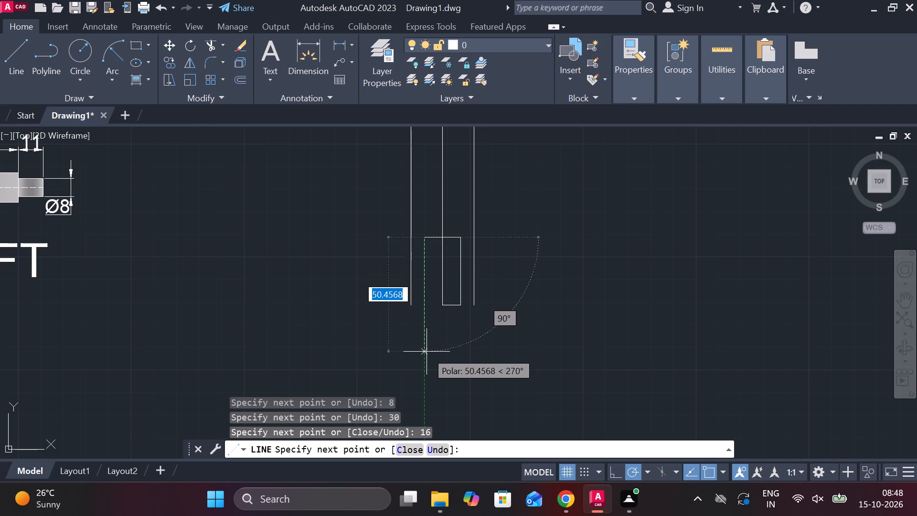
type("30")
key("Return")
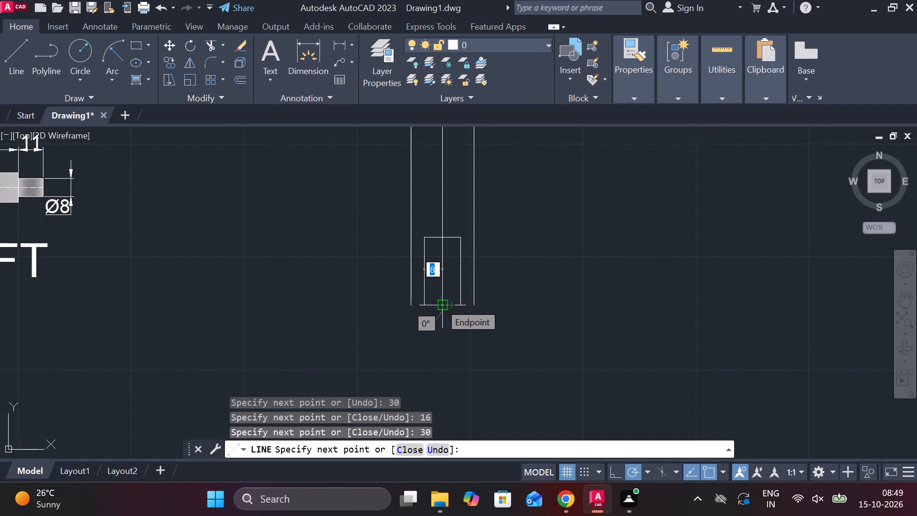
left_click(440, 303)
key("Escape")
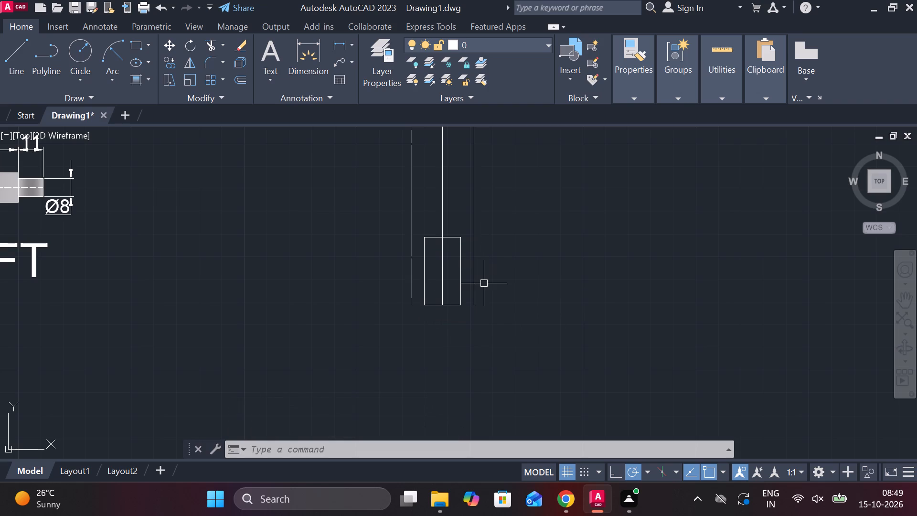
Offset the right half of the small rectangle's bottom edge 55 upward.
scroll(484, 266, "up", 1)
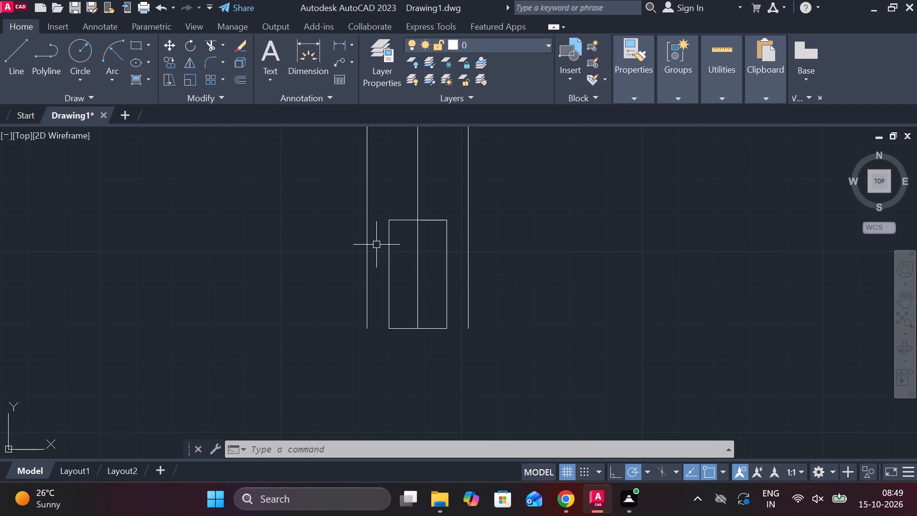
left_click(425, 330)
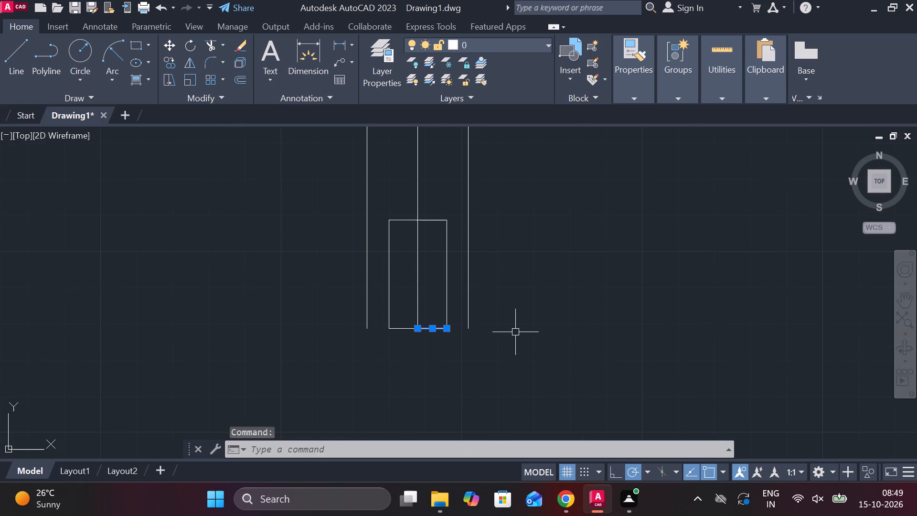
key("o")
key("Return")
key("Return")
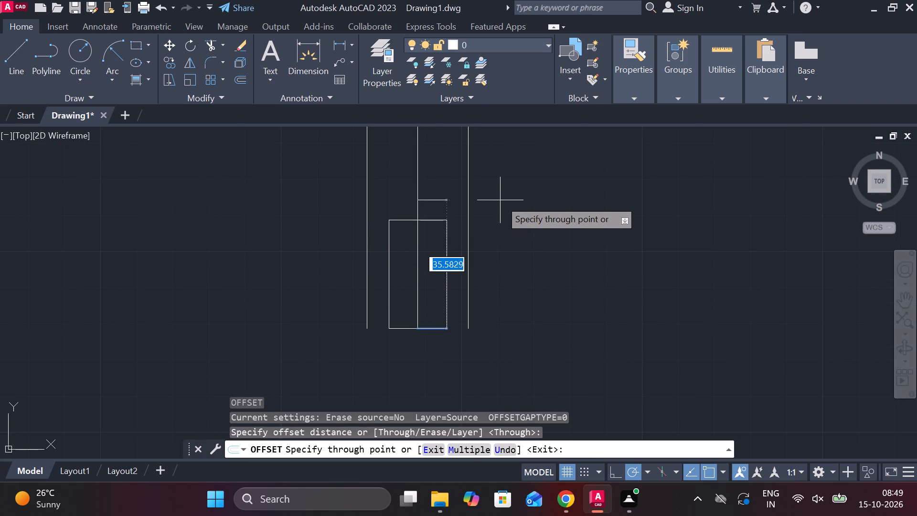
type("55")
key("space")
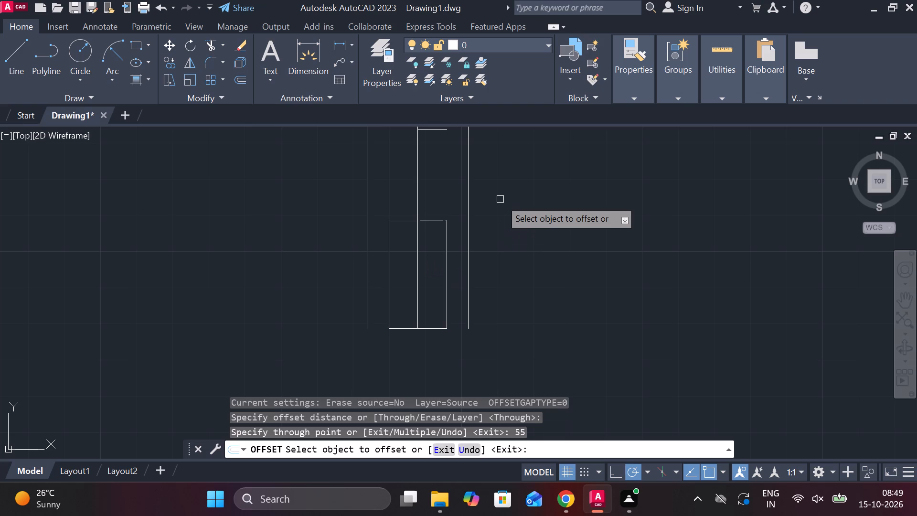
scroll(503, 199, "down", 1)
middle_click_drag(503, 199, 518, 226)
scroll(518, 226, "up", 1)
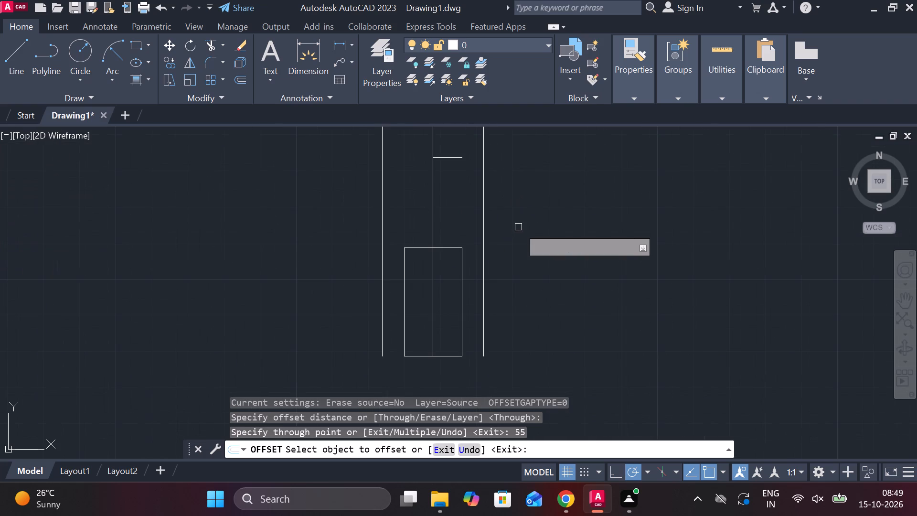
left_click(458, 156)
key("Escape")
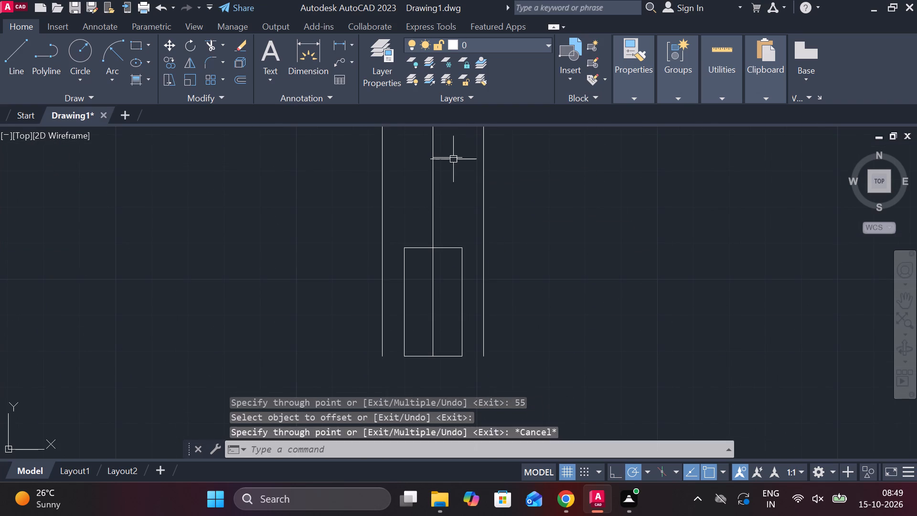
Lengthen the offset horizontal line at both ends so it extends past the two outer vertical lines.
left_click(453, 159)
left_click(464, 192)
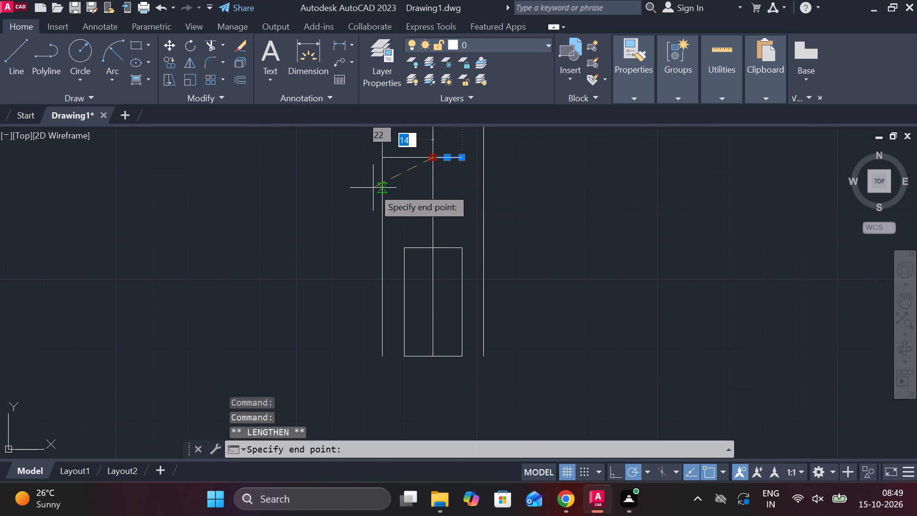
left_click(371, 185)
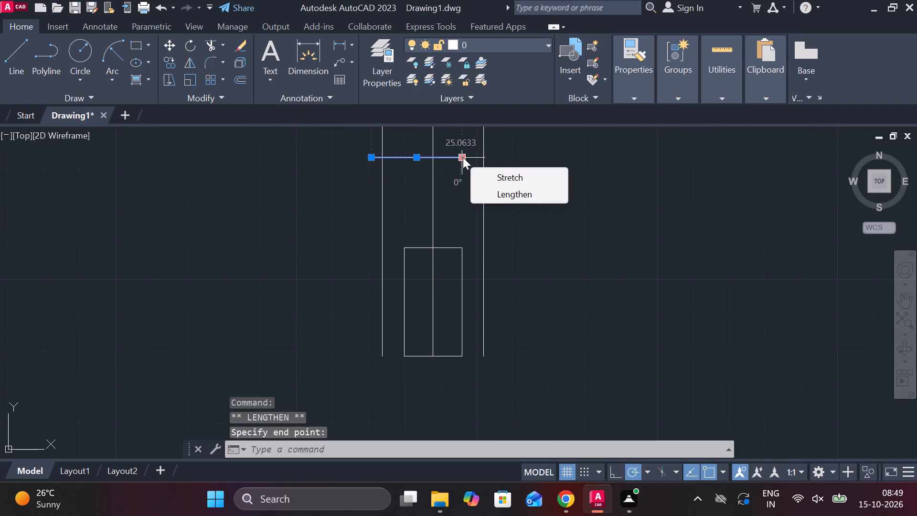
left_click(514, 197)
left_click(560, 196)
key("Escape")
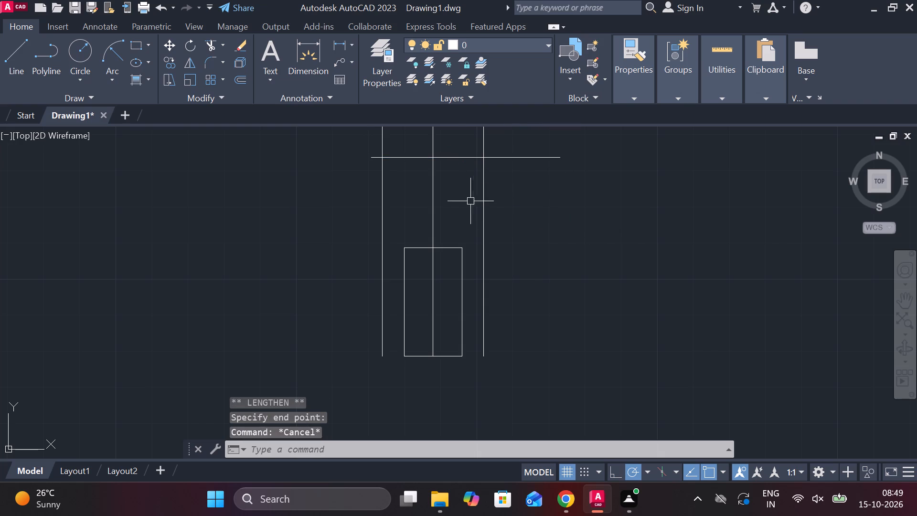
Offset the vertical centre line by 10 to each side.
left_click(436, 191)
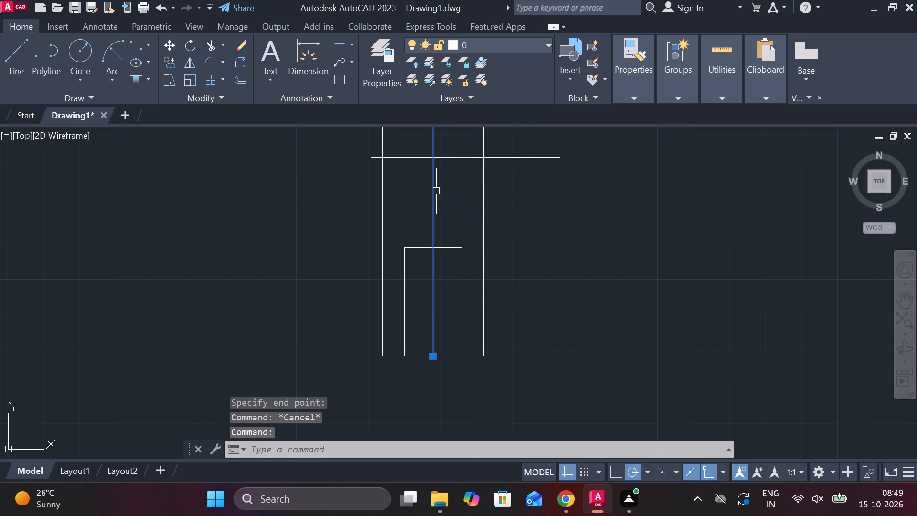
key("o")
key("Return")
key("Return")
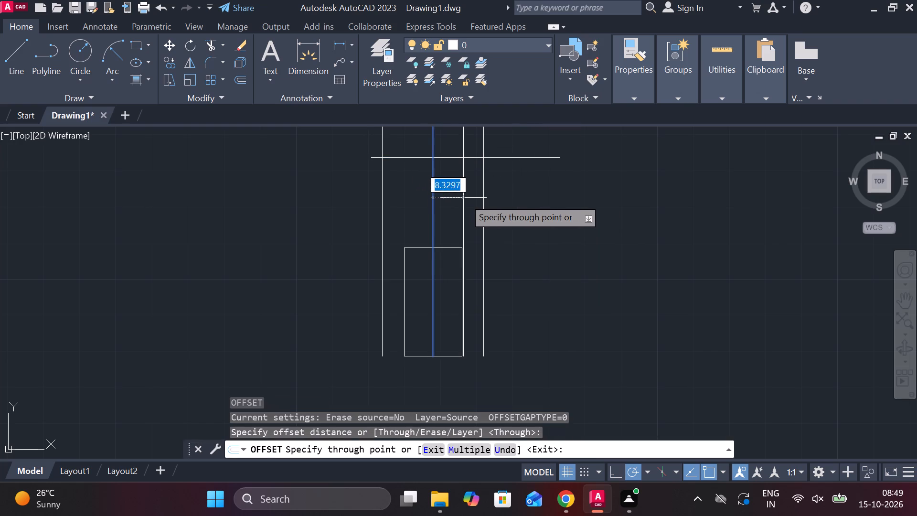
type("10")
key("Return")
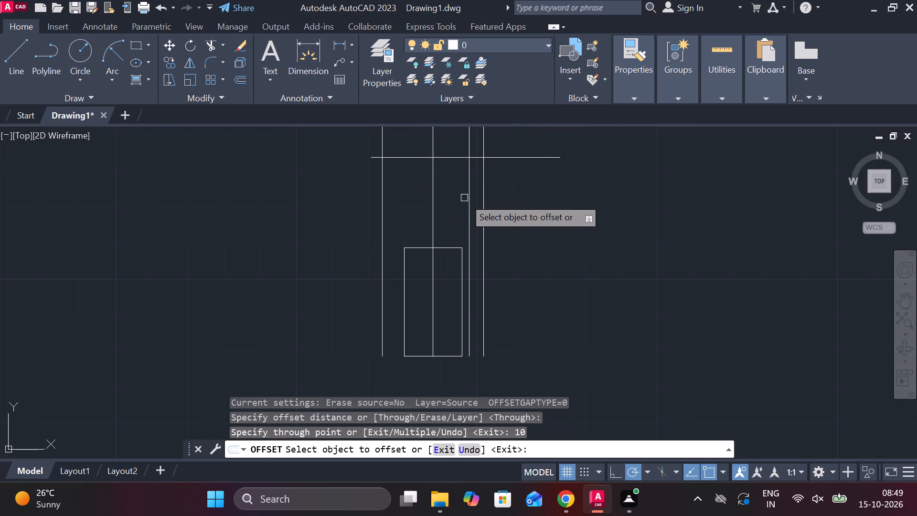
left_click(433, 192)
type("10")
key("Return")
middle_click_drag(534, 209, 560, 212)
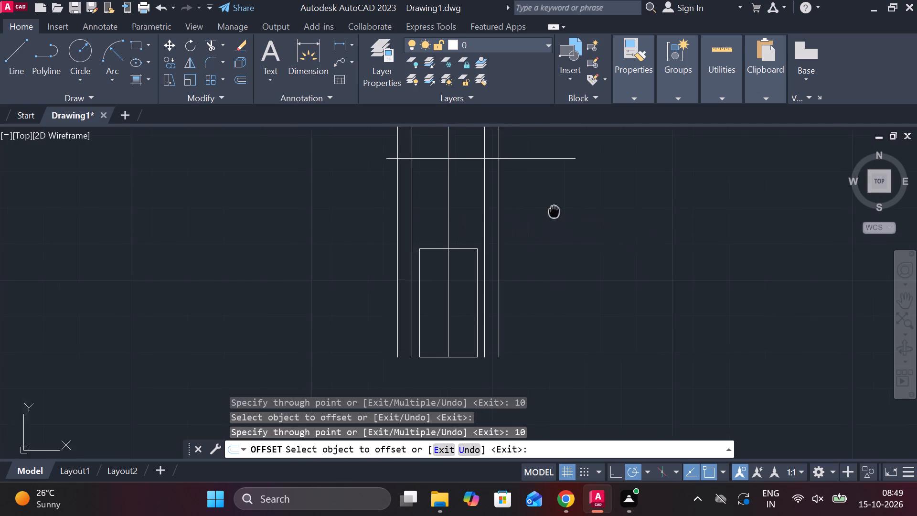
middle_click_drag(560, 212, 563, 212)
key("Escape")
Trim the shoulder line's overhanging ends, the outer vertical lines below it and the inner vertical lines above it.
type("TR")
key("space")
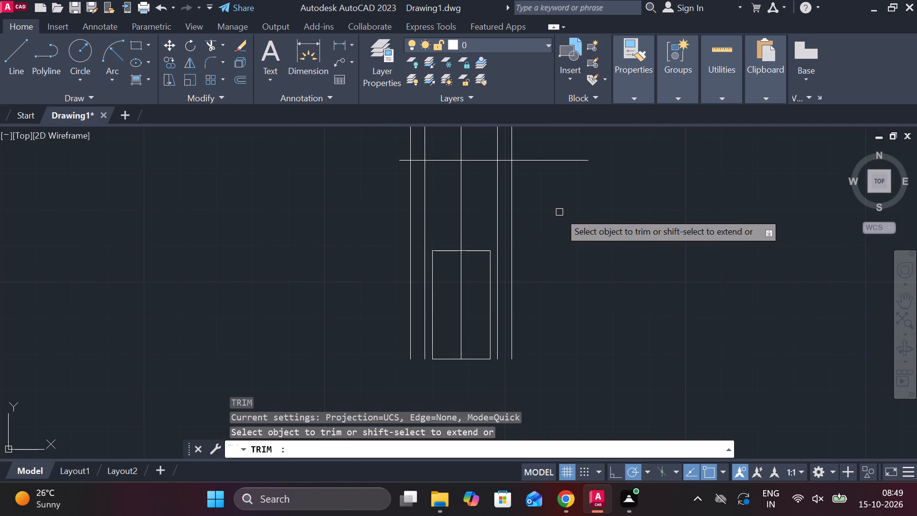
middle_click_drag(540, 193, 539, 242)
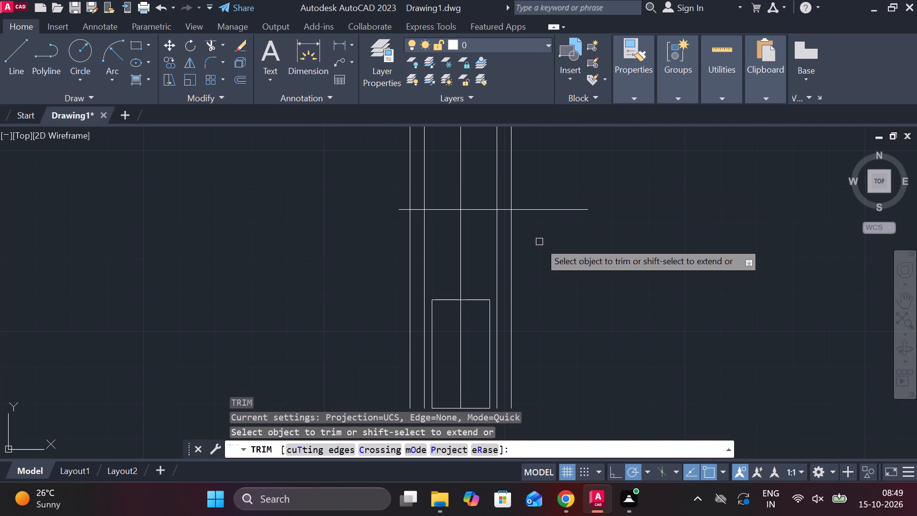
left_click(406, 211)
left_click(409, 218)
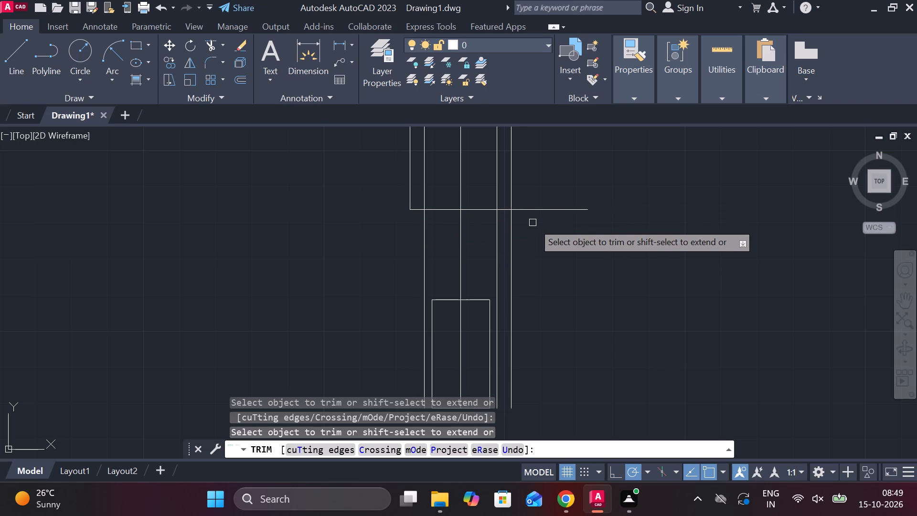
left_click(549, 211)
left_click(508, 221)
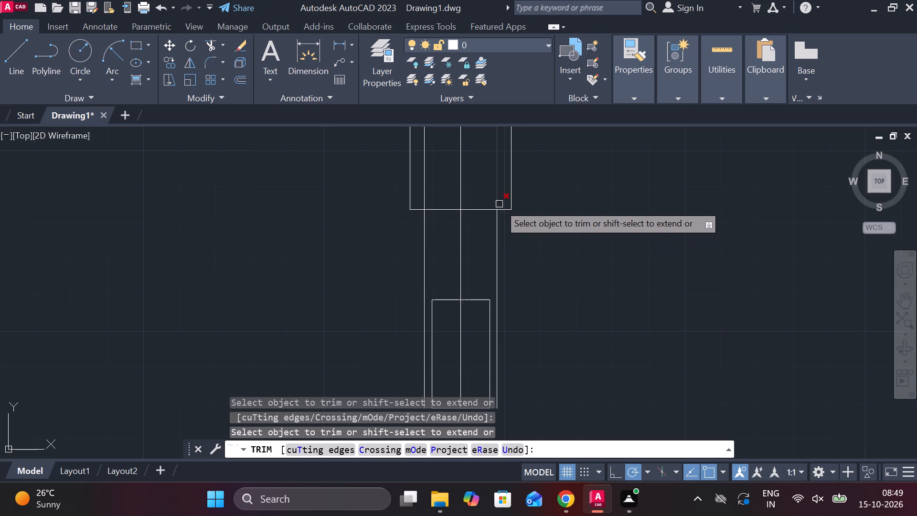
left_click(499, 204)
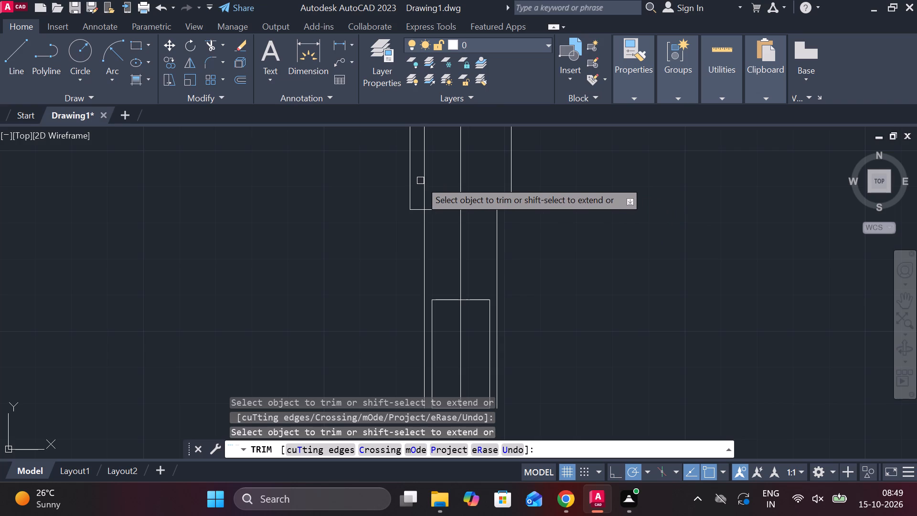
left_click(423, 180)
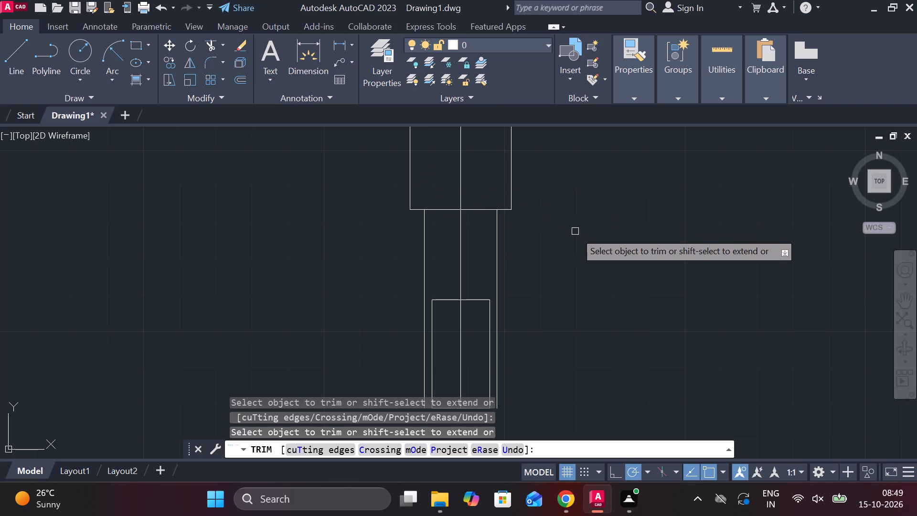
middle_click_drag(575, 235, 586, 165)
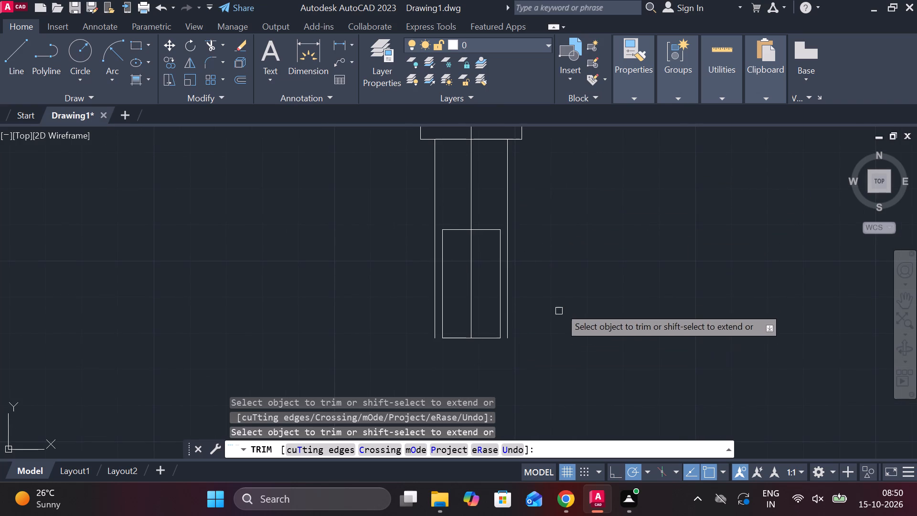
key("Escape")
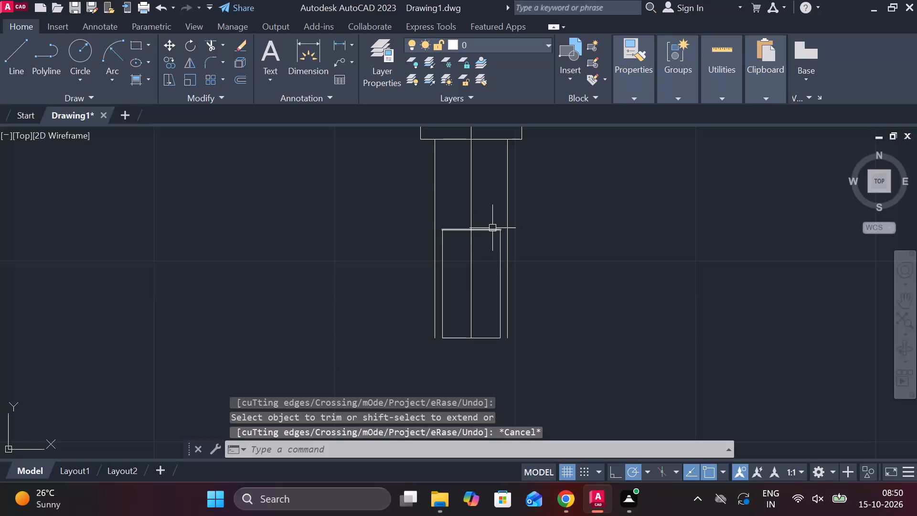
Lengthen the small rectangle's top edge at both ends so it extends past the two adjacent shank lines.
scroll(491, 228, "up", 1)
left_click(491, 228)
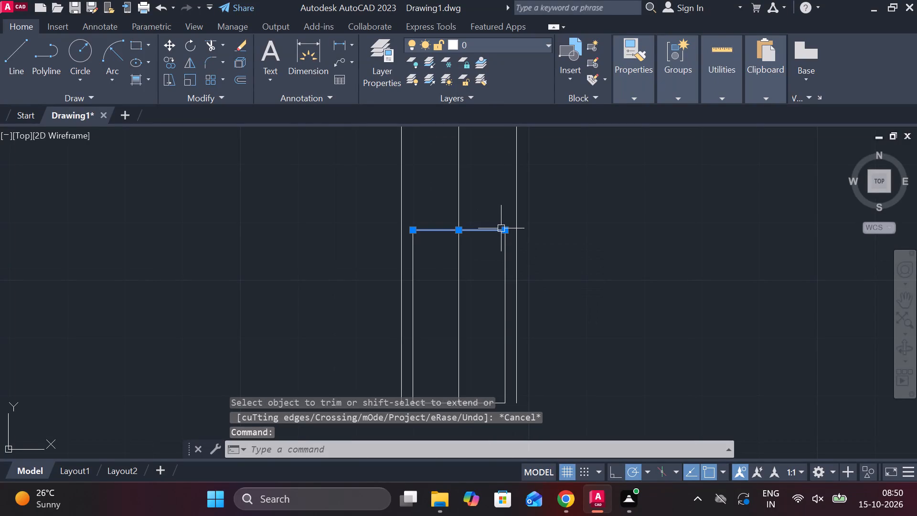
left_click(508, 231)
left_click(542, 233)
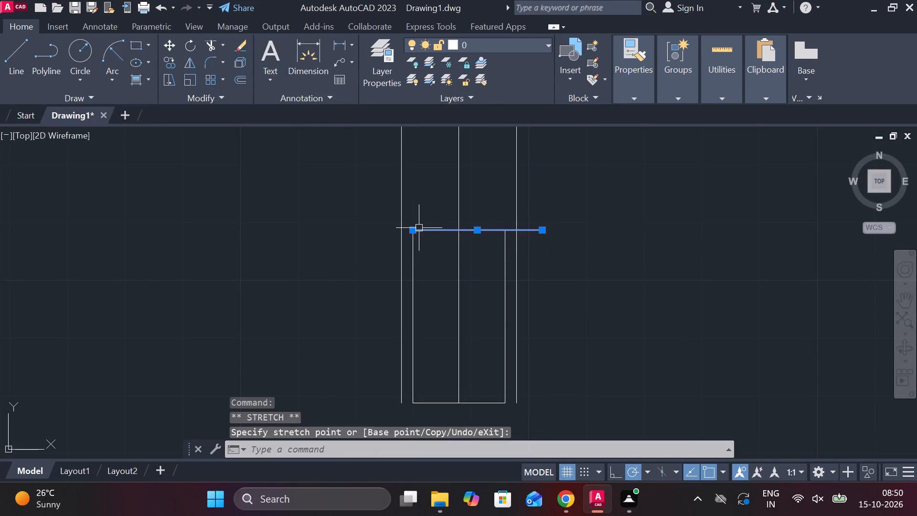
left_click(413, 233)
left_click(382, 237)
key("Escape")
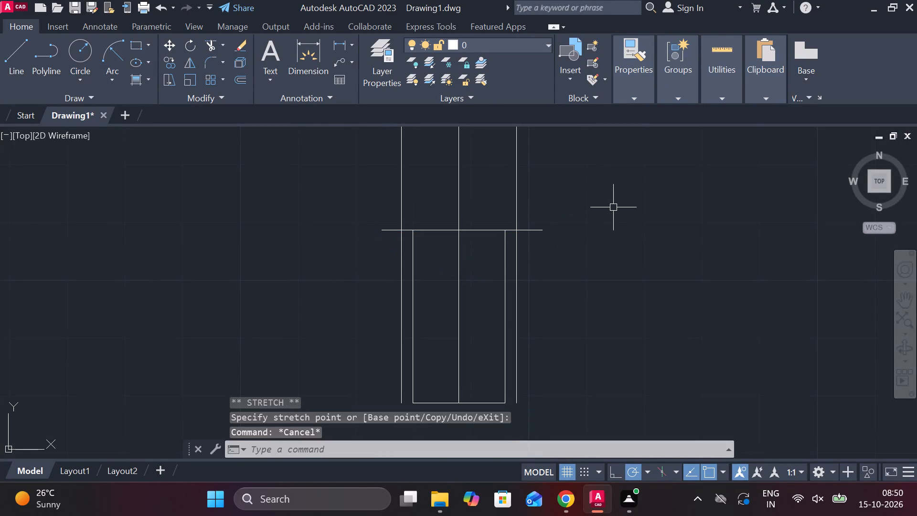
Trim the overhanging ends of the small rectangle's top edge and the adjacent shank lines below it.
type("TR")
key("space")
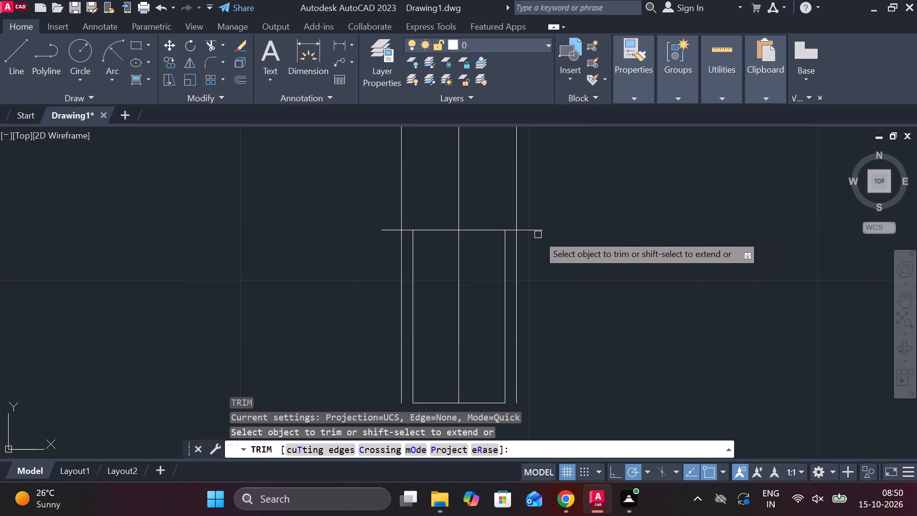
left_click(534, 232)
left_click(515, 250)
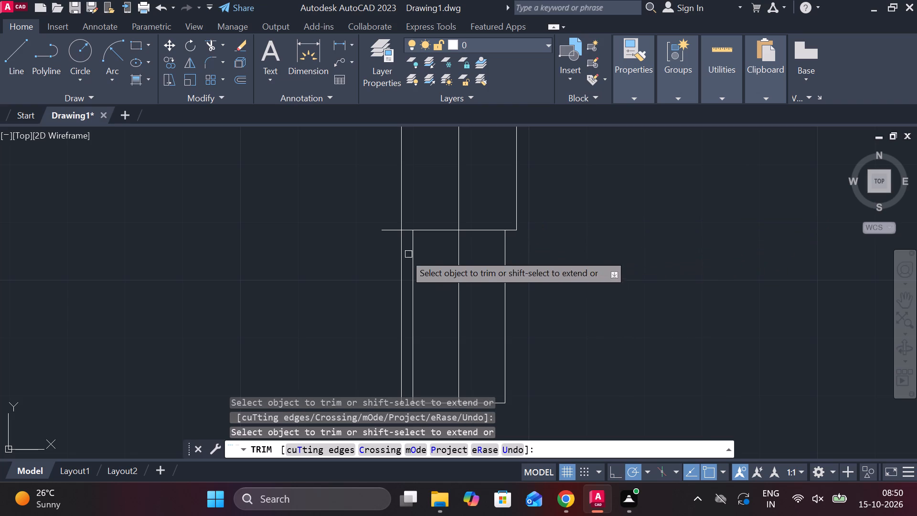
left_click(384, 230)
left_click(402, 243)
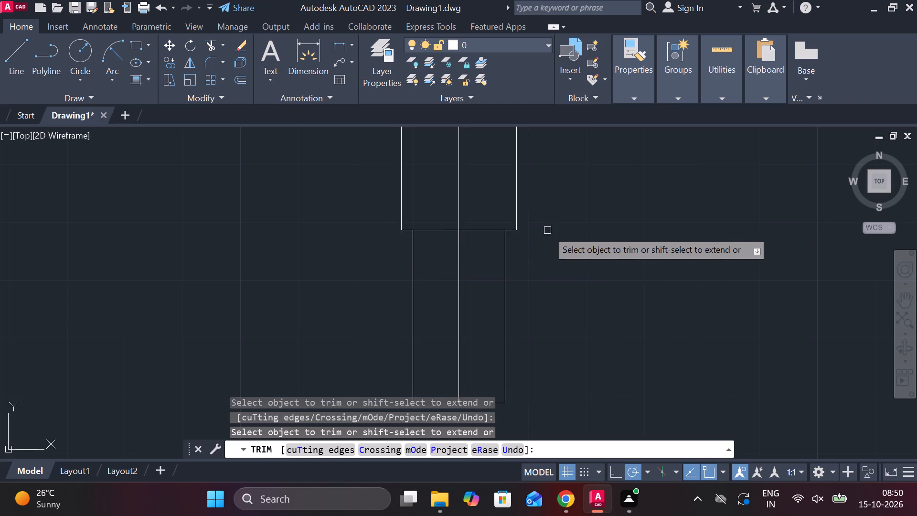
Erase the circle at the upper end of the vertical centre line.
scroll(547, 230, "down", 2)
middle_click_drag(573, 213, 574, 216)
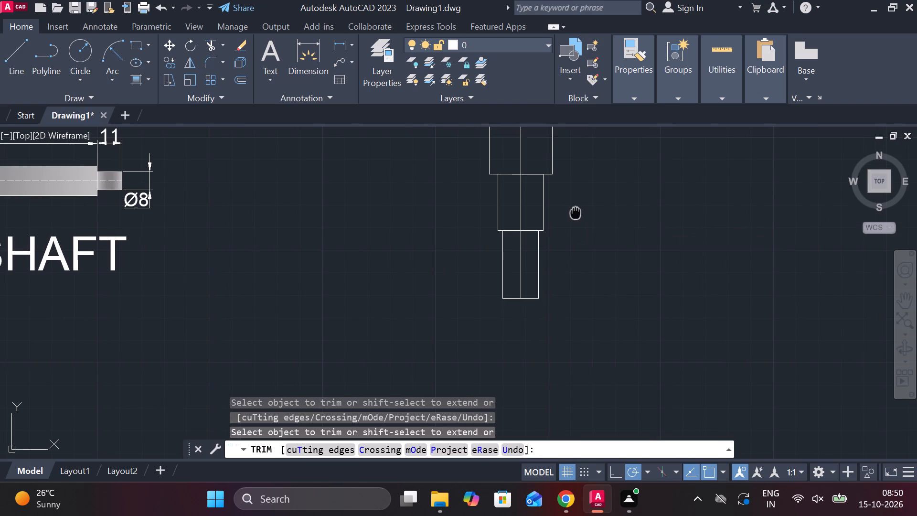
middle_click_drag(574, 216, 525, 324)
scroll(564, 239, "down", 1)
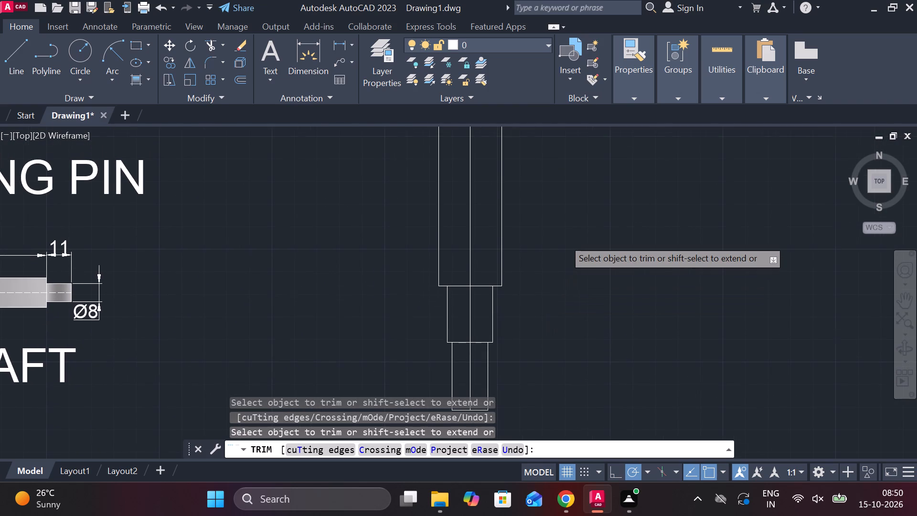
middle_click_drag(587, 221, 591, 330)
scroll(544, 235, "up", 1)
middle_click_drag(552, 235, 561, 242)
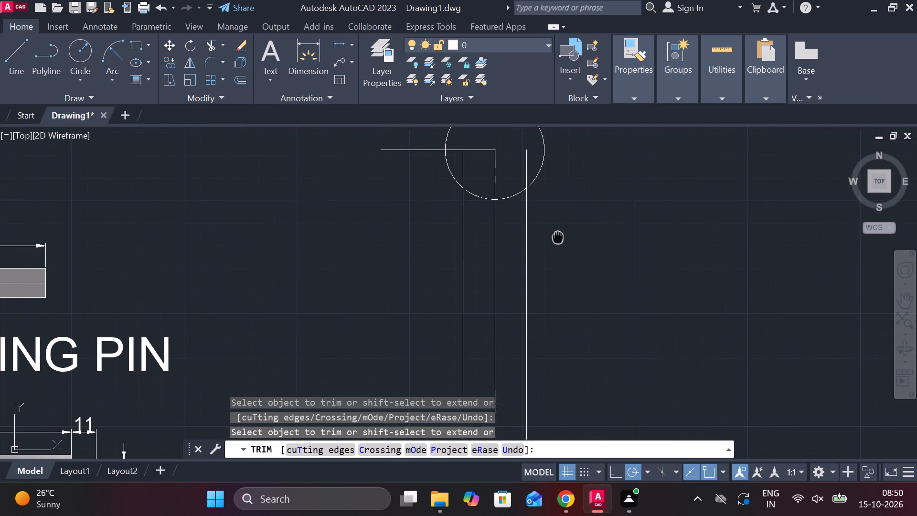
middle_click_drag(561, 242, 561, 253)
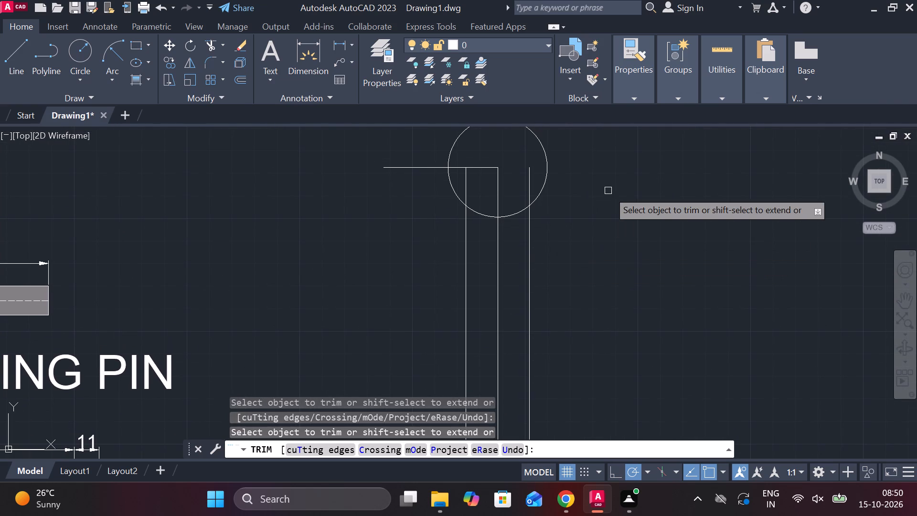
middle_click_drag(614, 183, 602, 211)
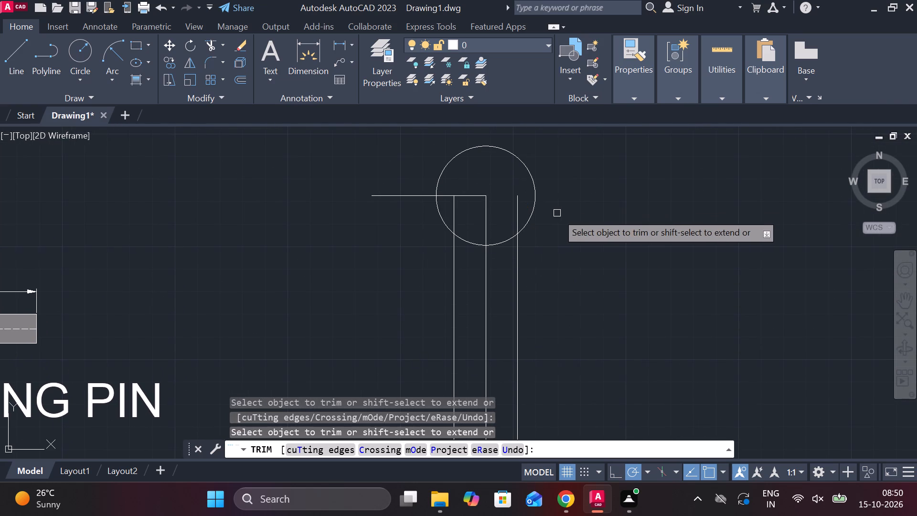
key("Escape")
left_click(538, 183)
type("E")
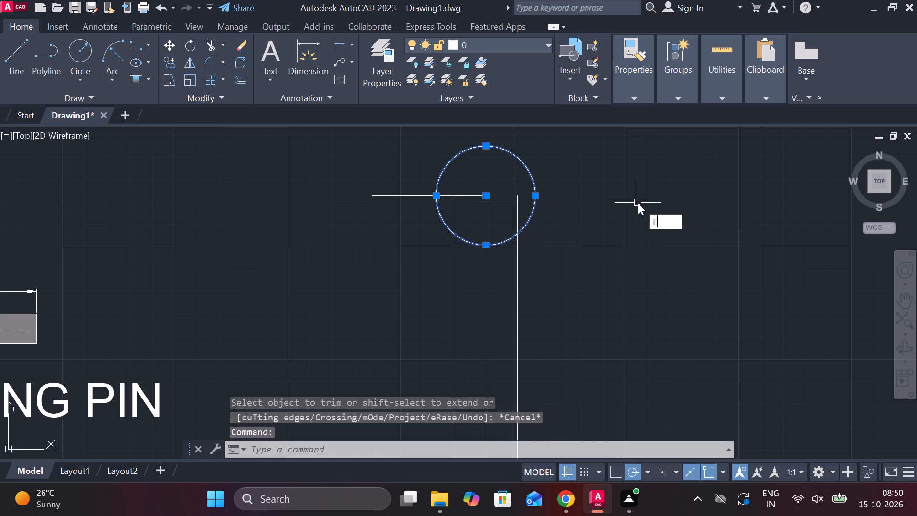
key("space")
Offset the horizontal line at the upper end of the shank by 6.525 both below and above.
left_click(437, 194)
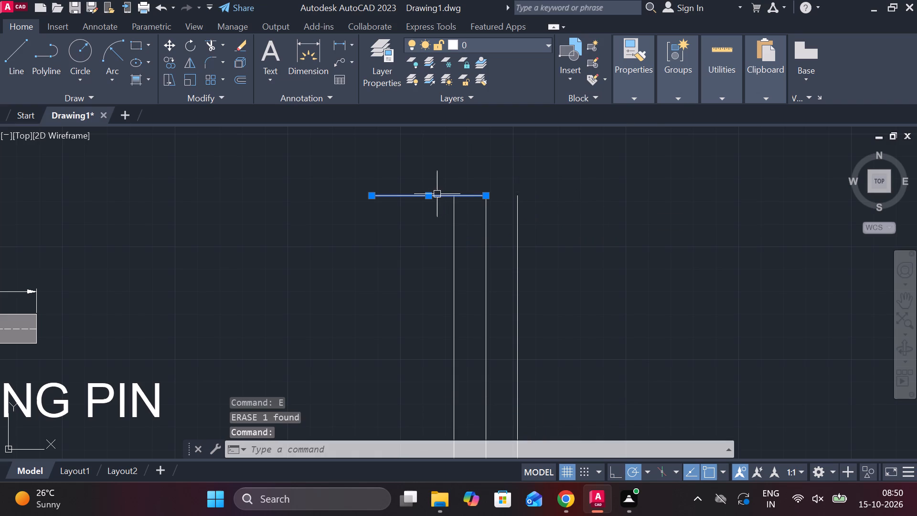
key("o")
key("Return")
key("Return")
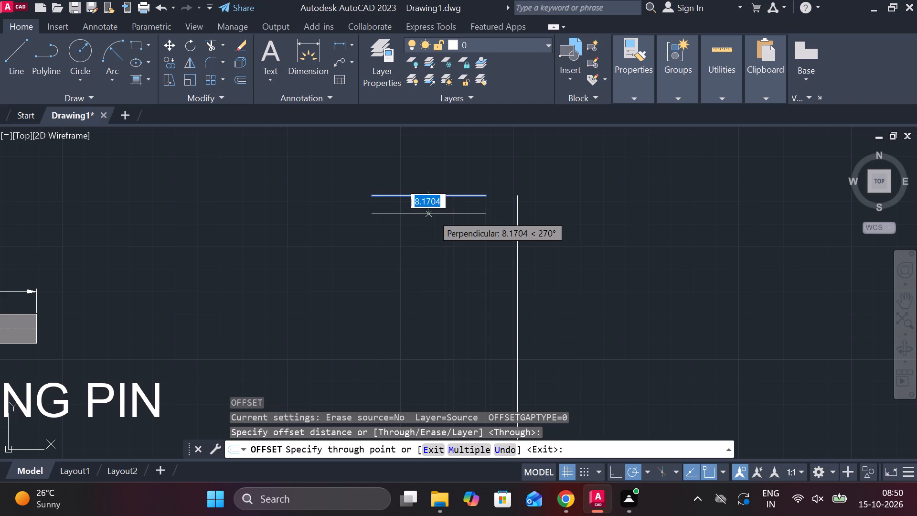
type("6.")
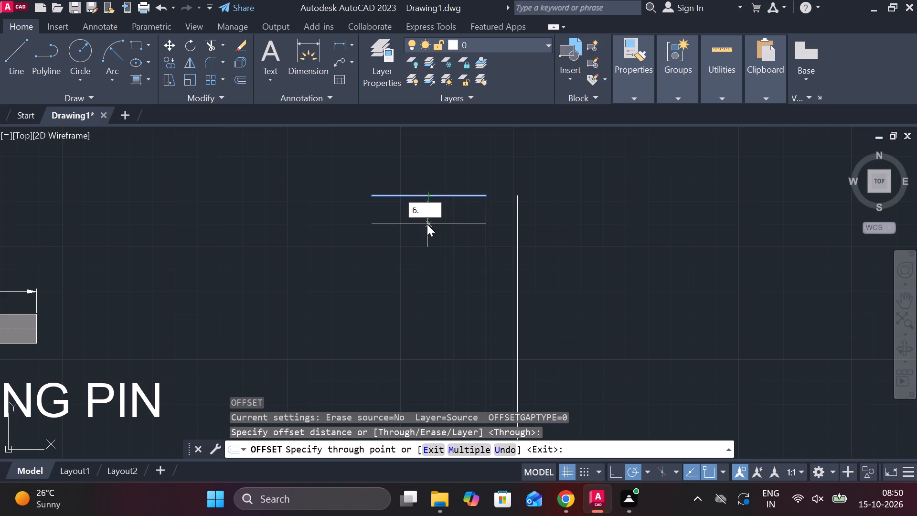
key("5")
type("25")
key("Return")
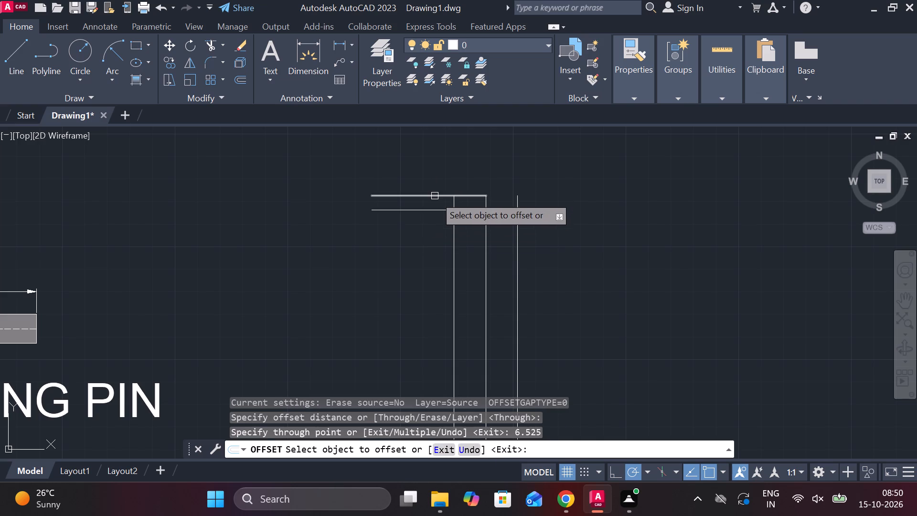
left_click(435, 196)
type("6.")
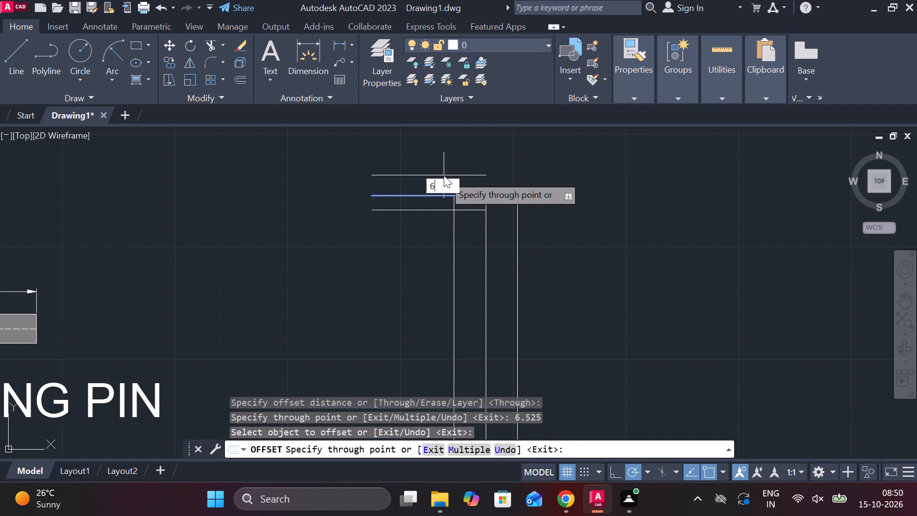
key("5")
type("25")
key("Return")
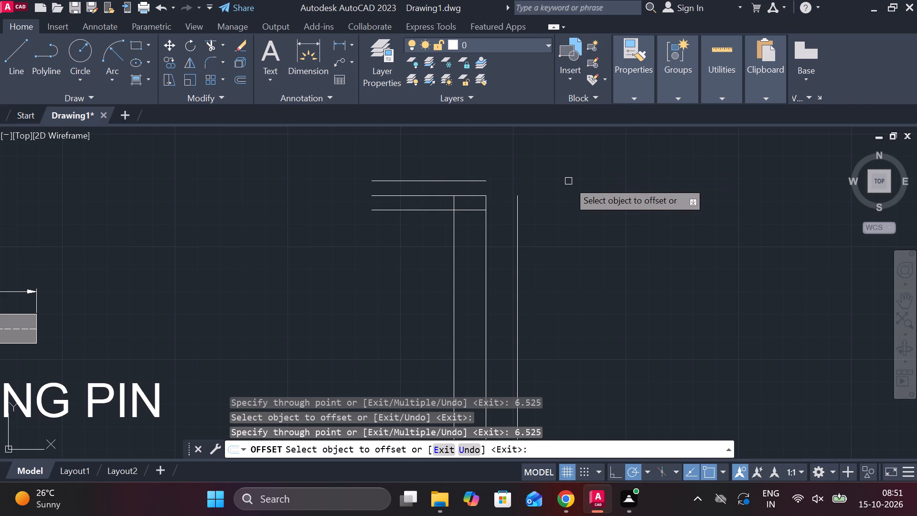
key("Escape")
Lengthen the three horizontal lines at the shank's upper end on the right so they extend past the right vertical line.
left_click(478, 182)
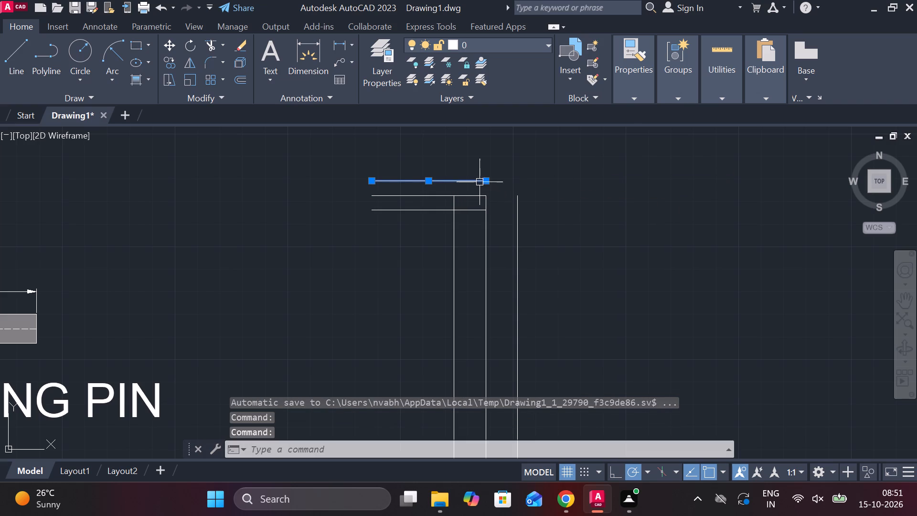
left_click(485, 181)
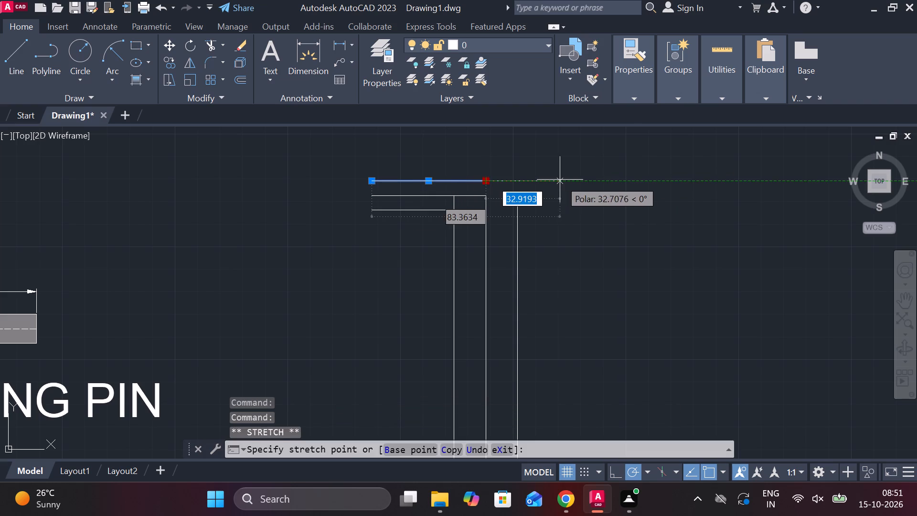
left_click(569, 180)
key("Escape")
left_click(473, 198)
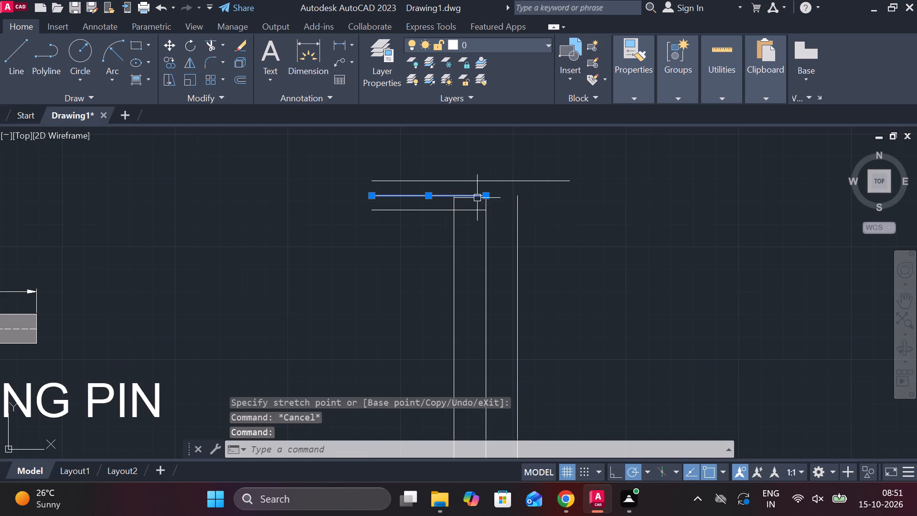
left_click(484, 198)
left_click(573, 198)
key("Escape")
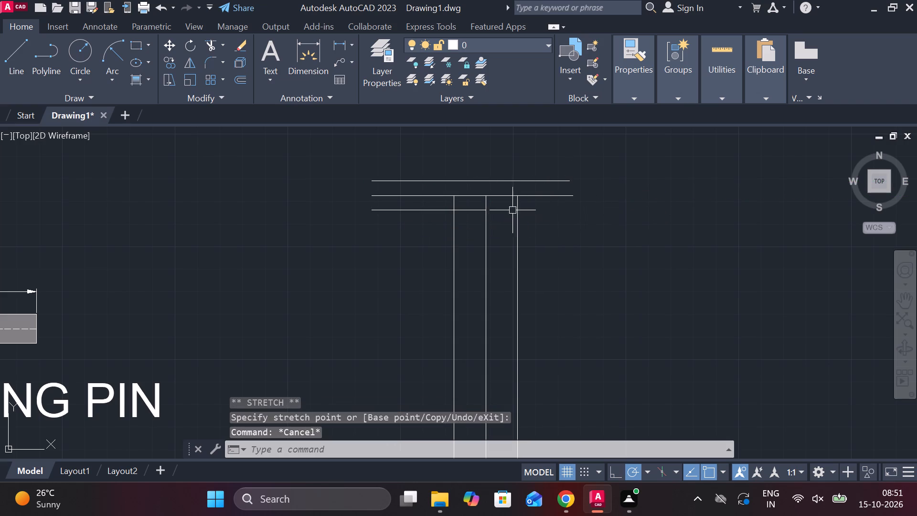
left_click(475, 211)
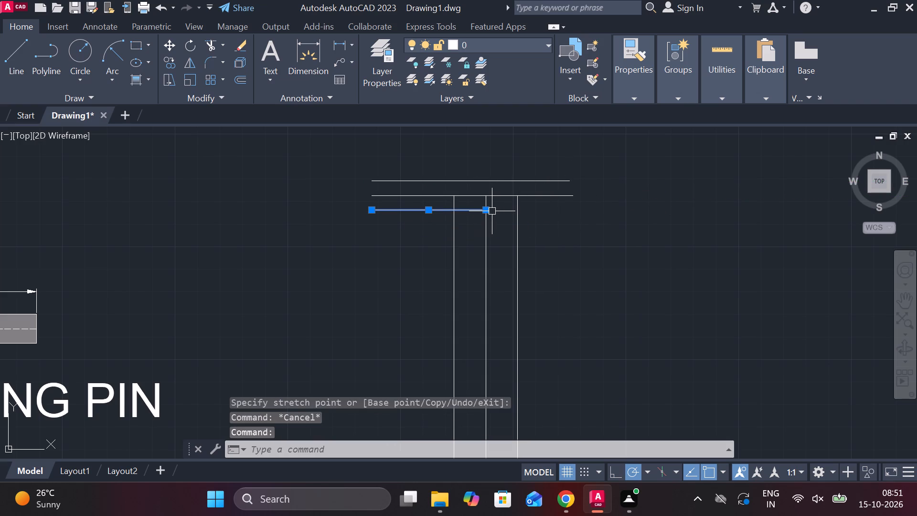
left_click(485, 211)
left_click(578, 216)
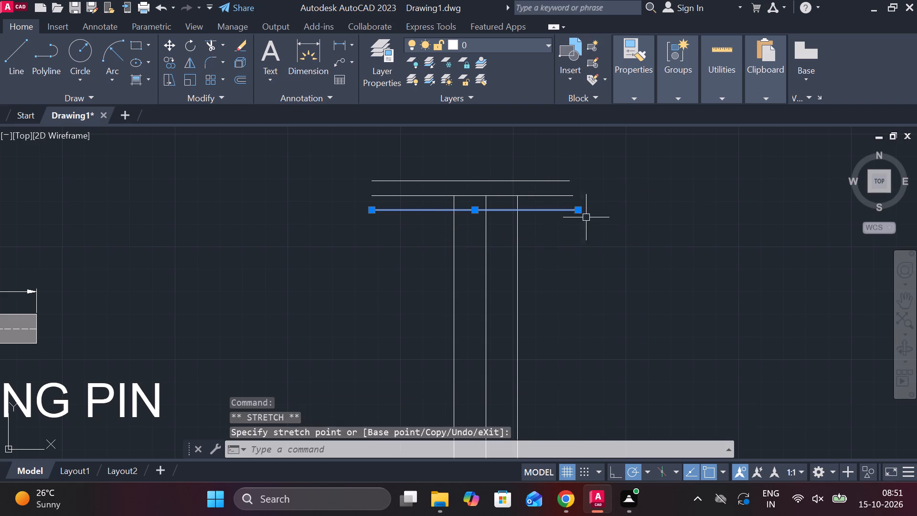
key("Escape")
scroll(481, 210, "up", 1)
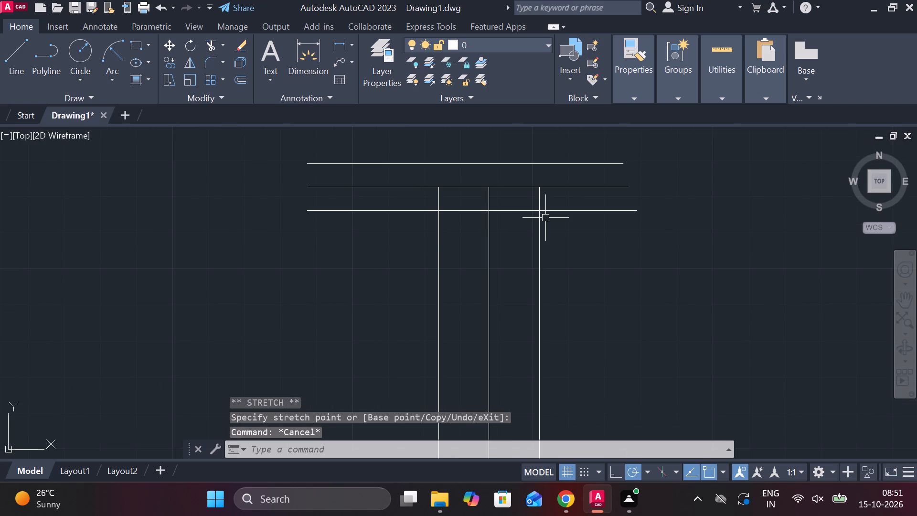
middle_click_drag(598, 218, 601, 218)
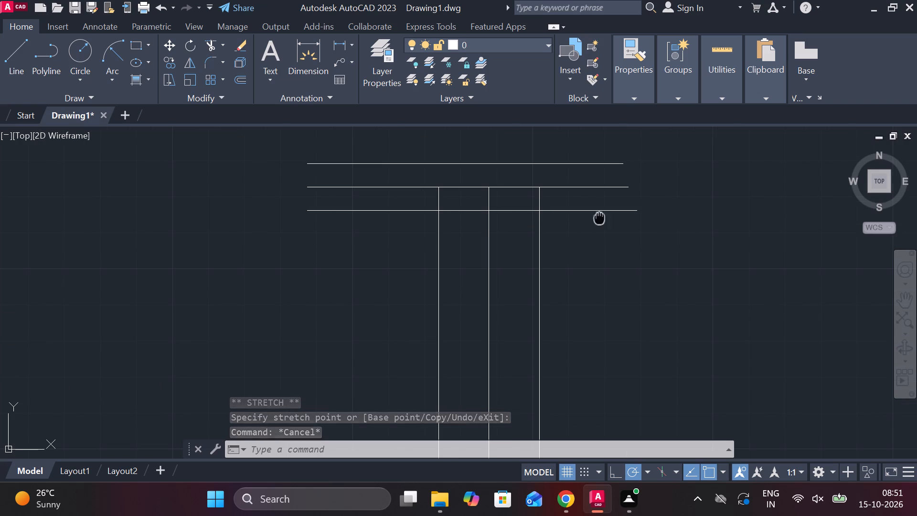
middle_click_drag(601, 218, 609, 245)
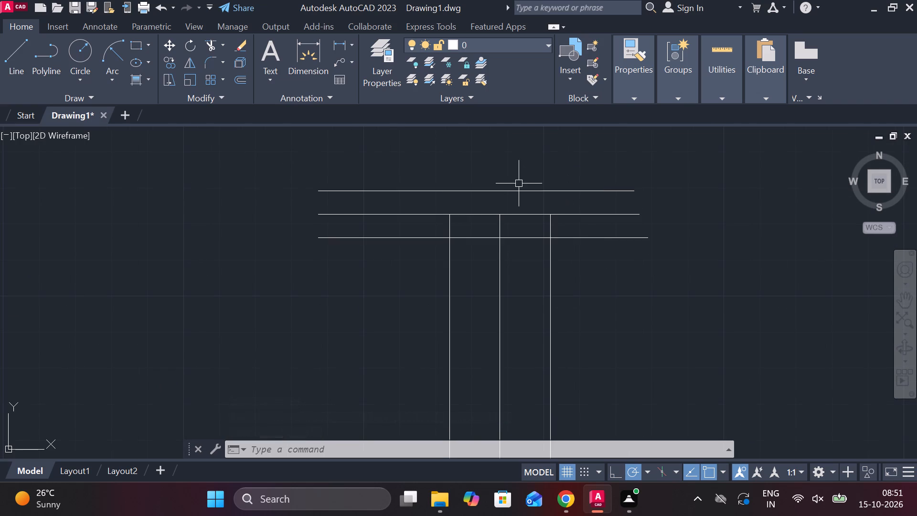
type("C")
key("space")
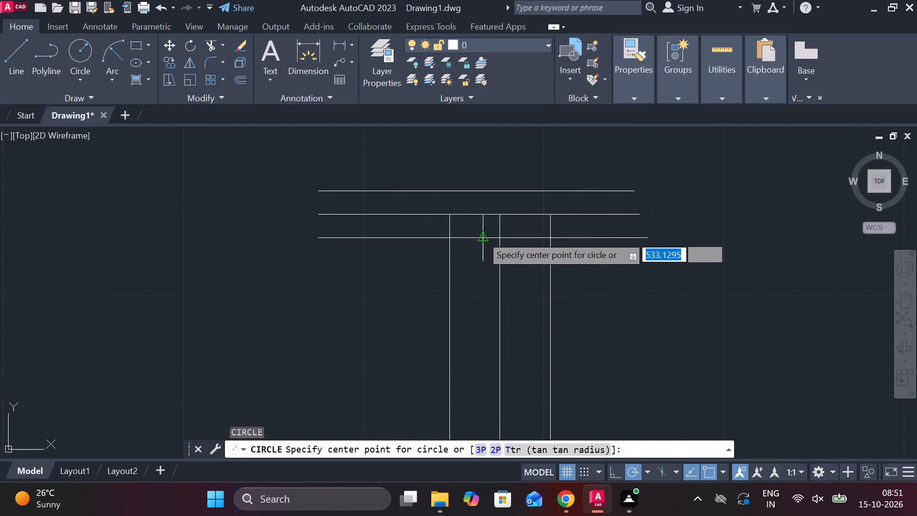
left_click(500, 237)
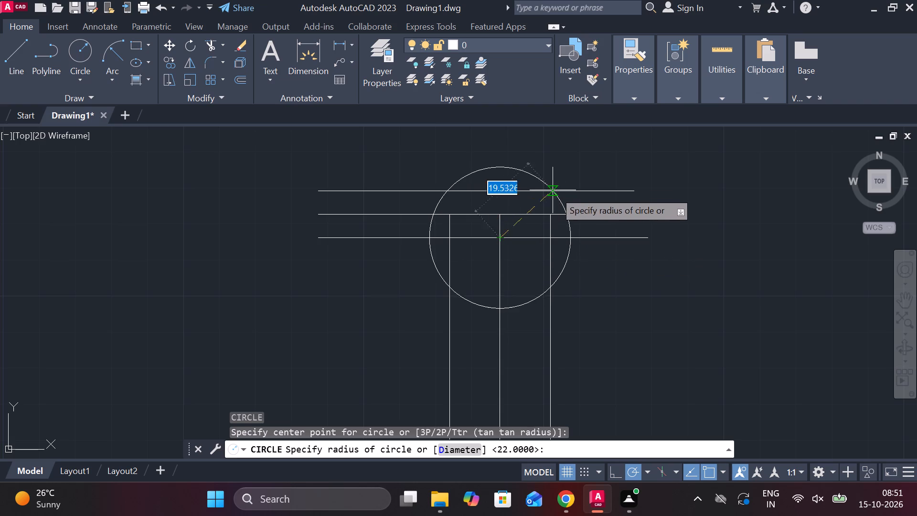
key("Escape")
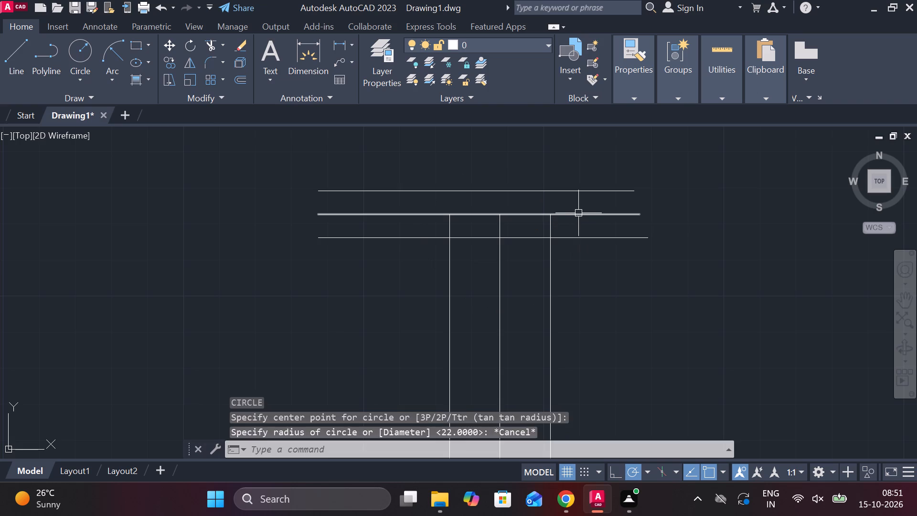
Draw a circle of radius 22 centred where the vertical centre line meets the middle horizontal line at the shank's upper end.
type("C")
key("space")
left_click(500, 215)
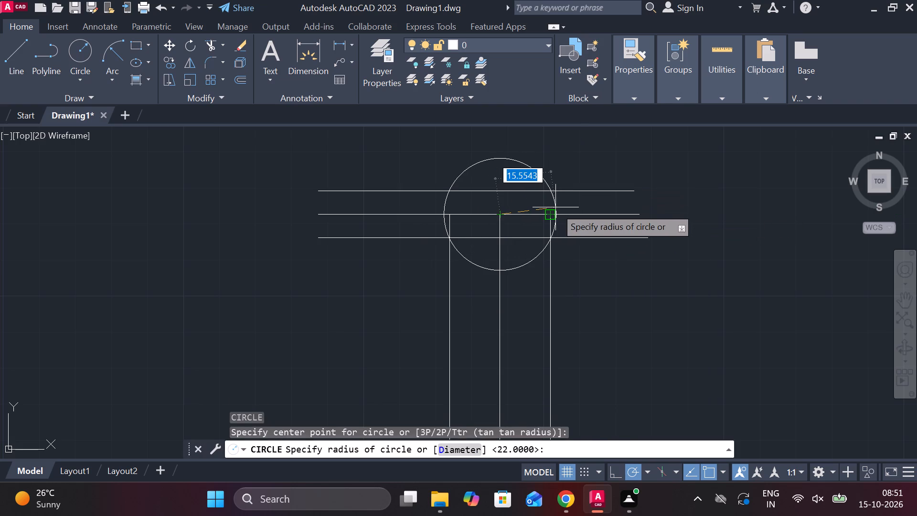
type("22")
key("space")
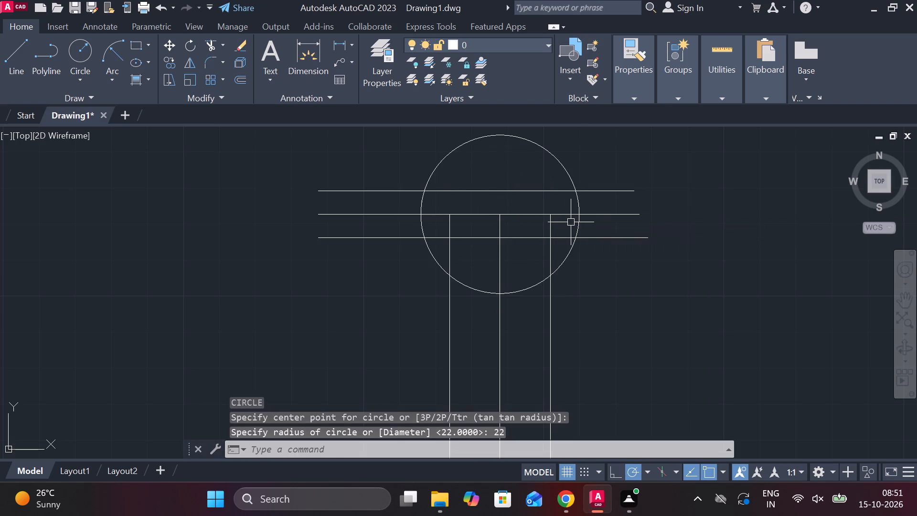
Trim both ends of the three horizontal lines at the shank's upper end back to the circle.
type("TR")
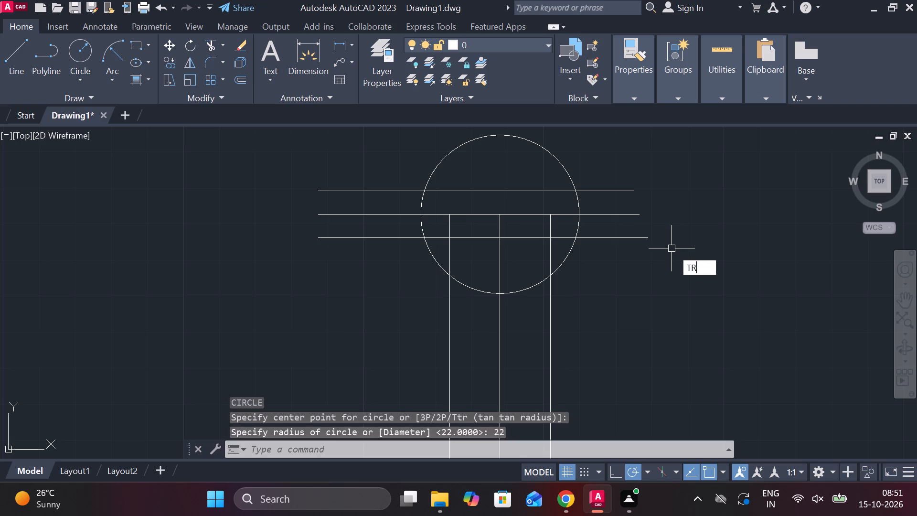
key("space")
left_click_drag(626, 254, 594, 177)
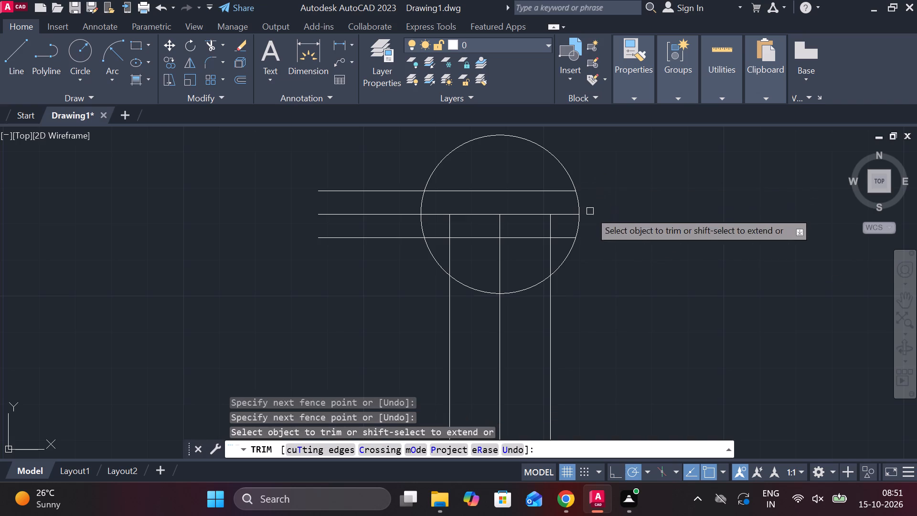
left_click_drag(379, 147, 372, 286)
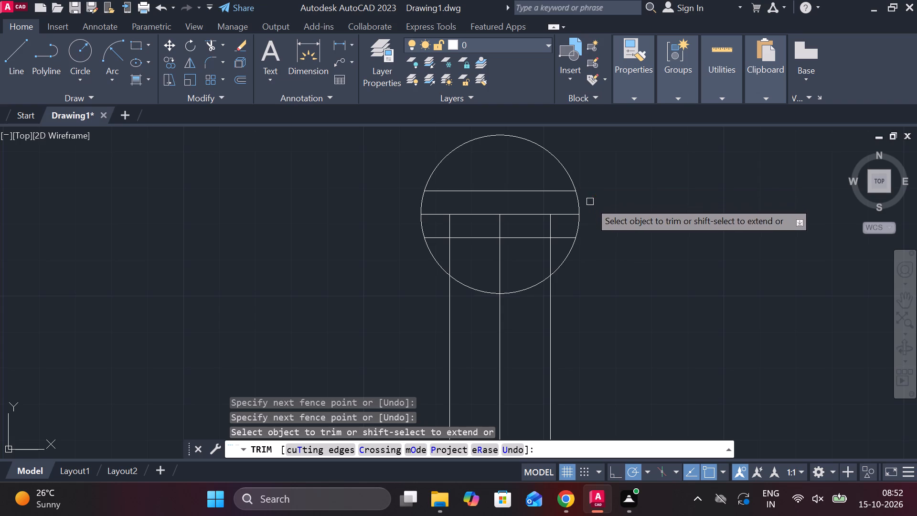
key("Escape")
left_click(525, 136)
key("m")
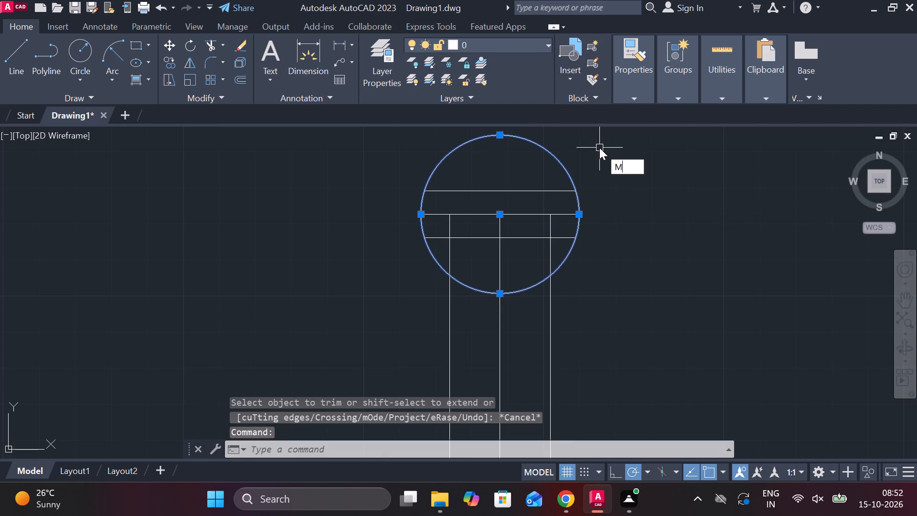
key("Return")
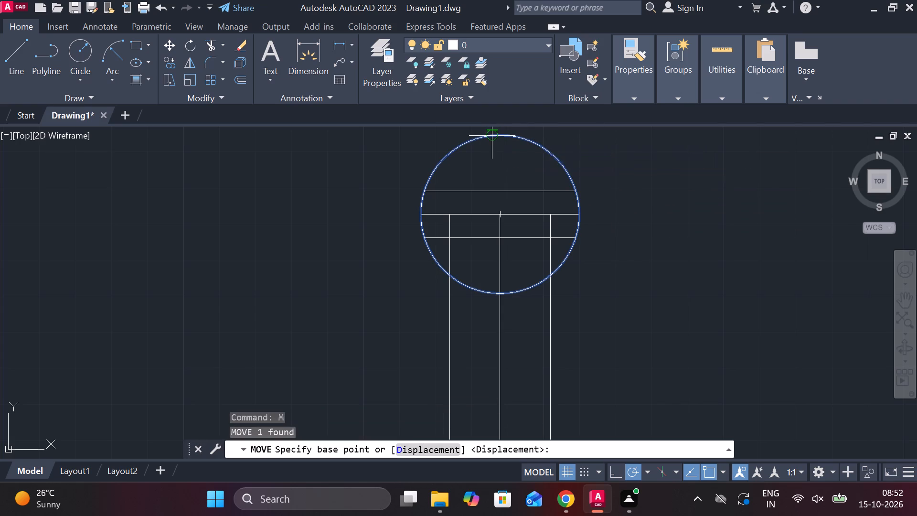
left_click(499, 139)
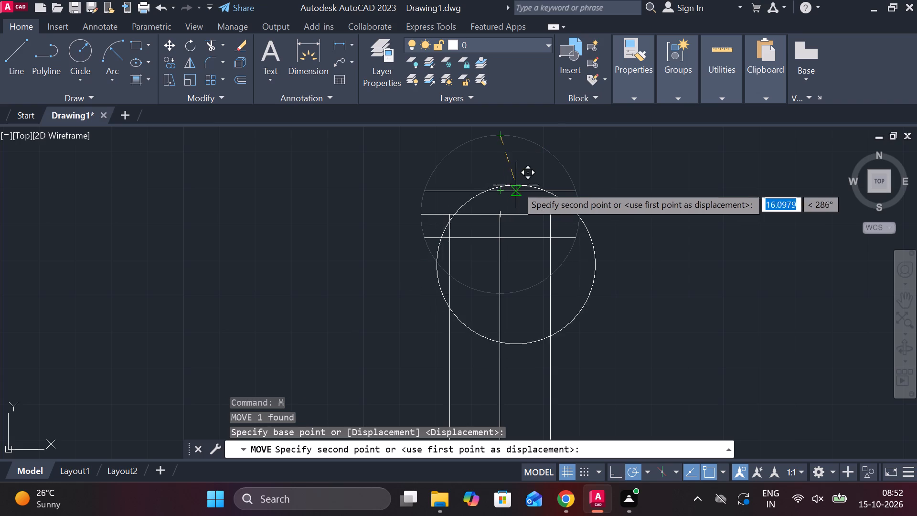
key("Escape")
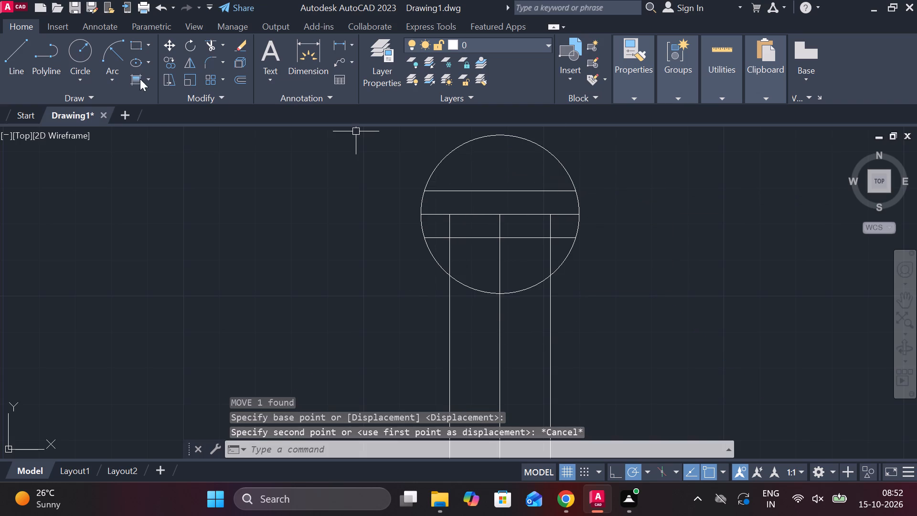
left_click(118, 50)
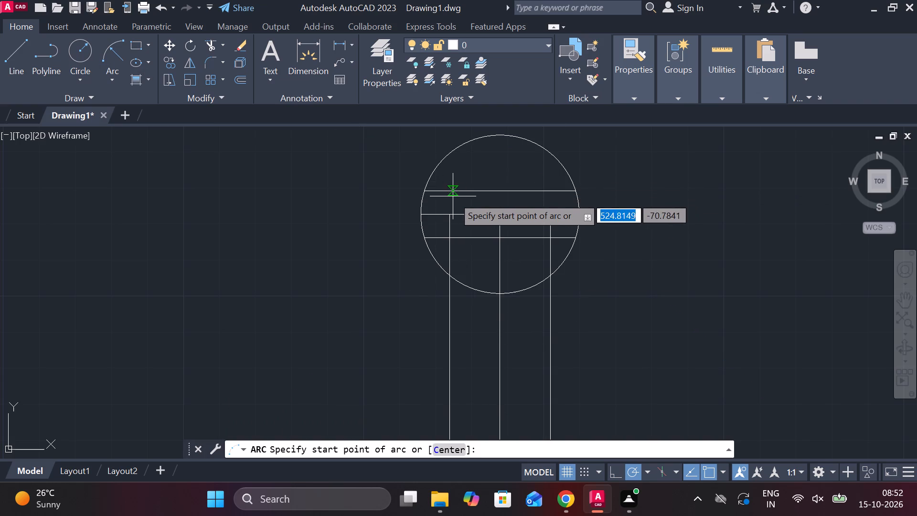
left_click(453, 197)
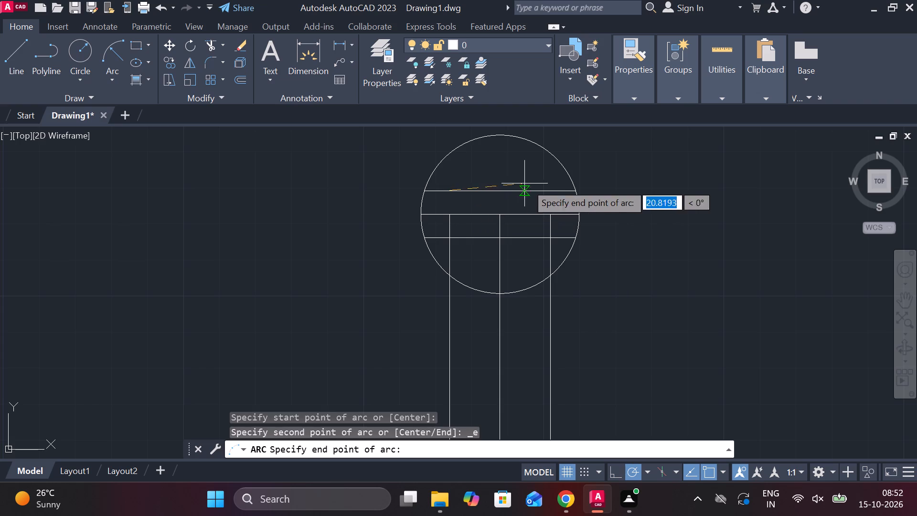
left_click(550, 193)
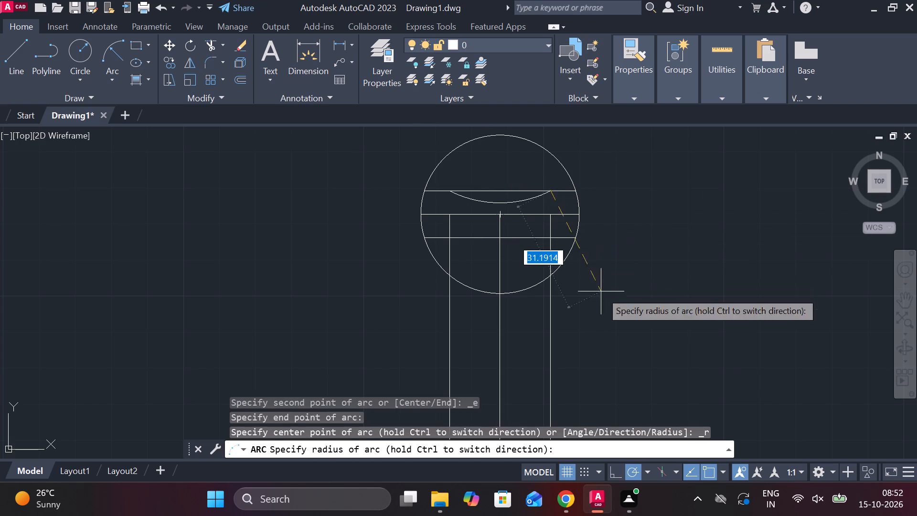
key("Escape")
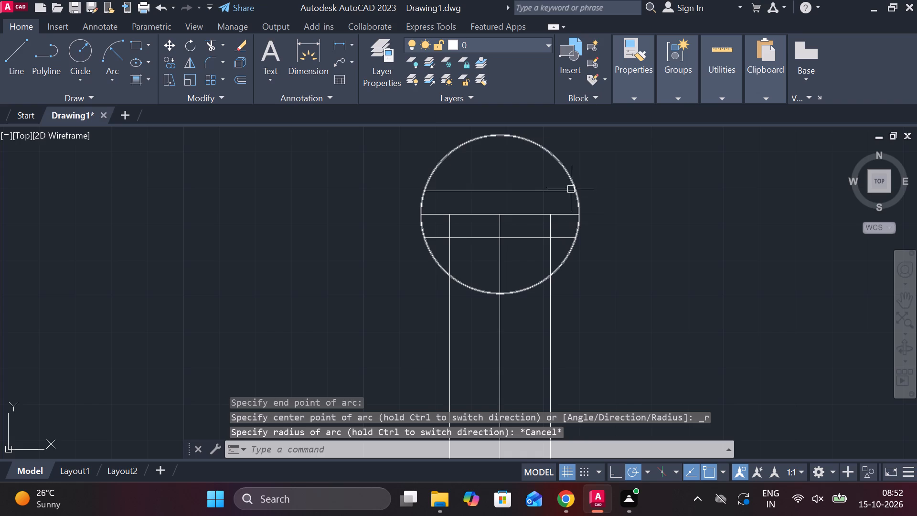
Erase the circle around the shank's upper end.
left_click(564, 173)
type("E")
key("space")
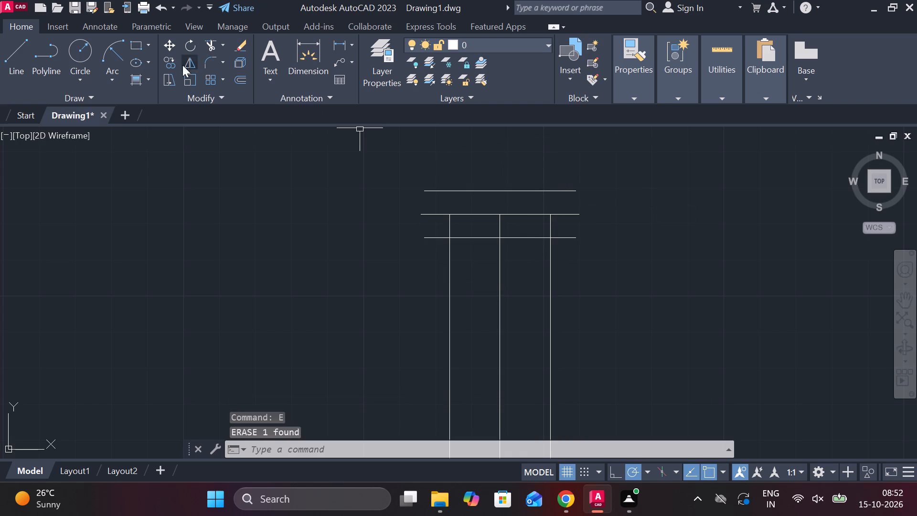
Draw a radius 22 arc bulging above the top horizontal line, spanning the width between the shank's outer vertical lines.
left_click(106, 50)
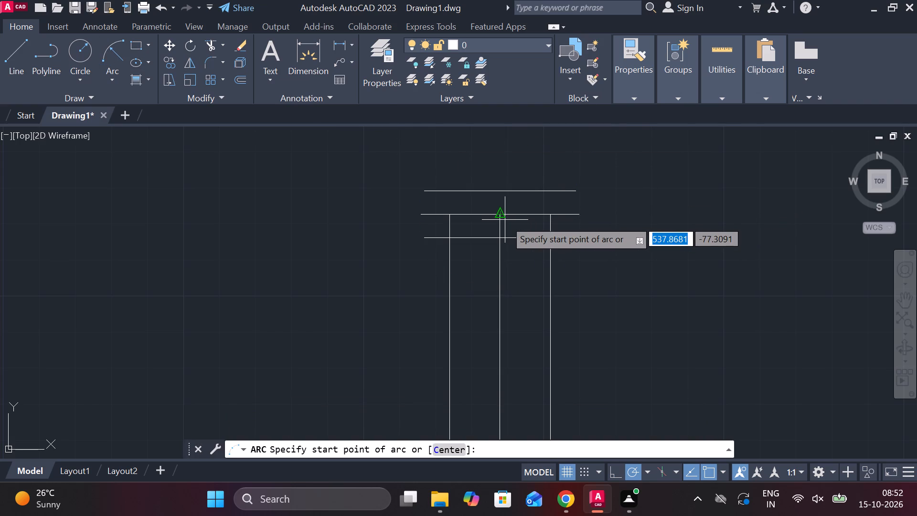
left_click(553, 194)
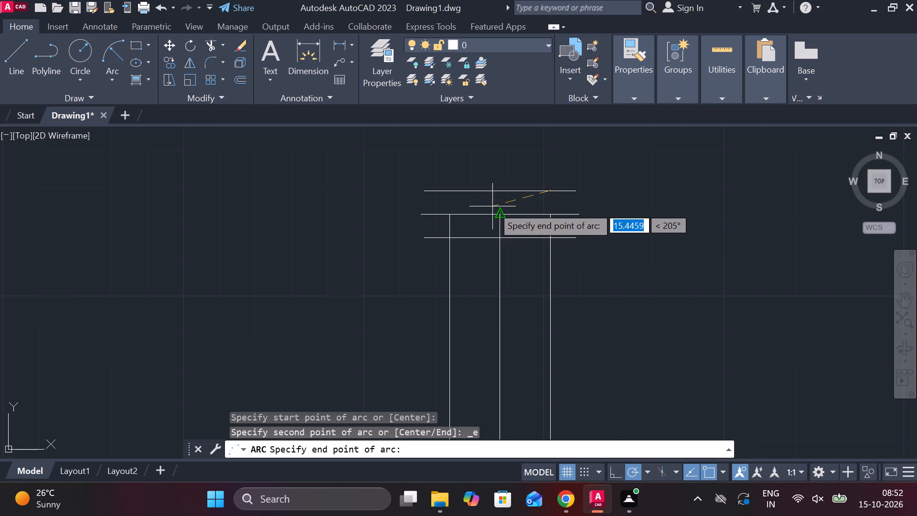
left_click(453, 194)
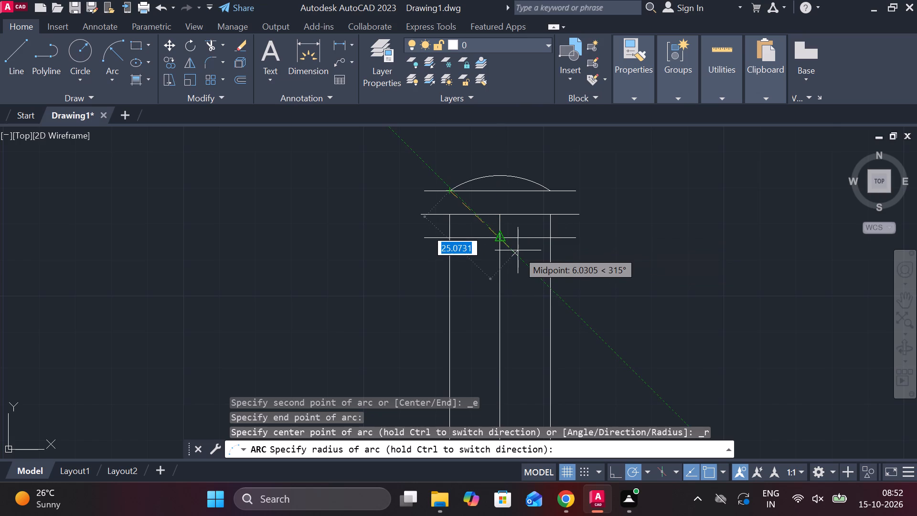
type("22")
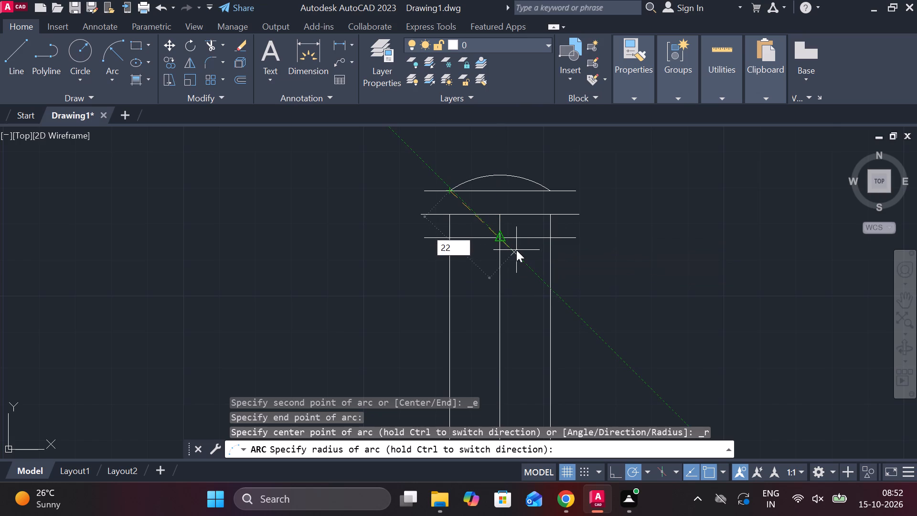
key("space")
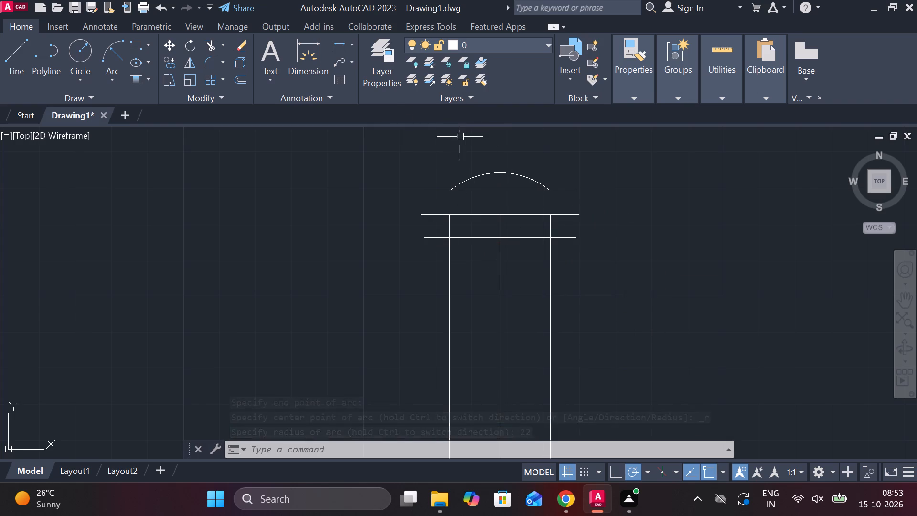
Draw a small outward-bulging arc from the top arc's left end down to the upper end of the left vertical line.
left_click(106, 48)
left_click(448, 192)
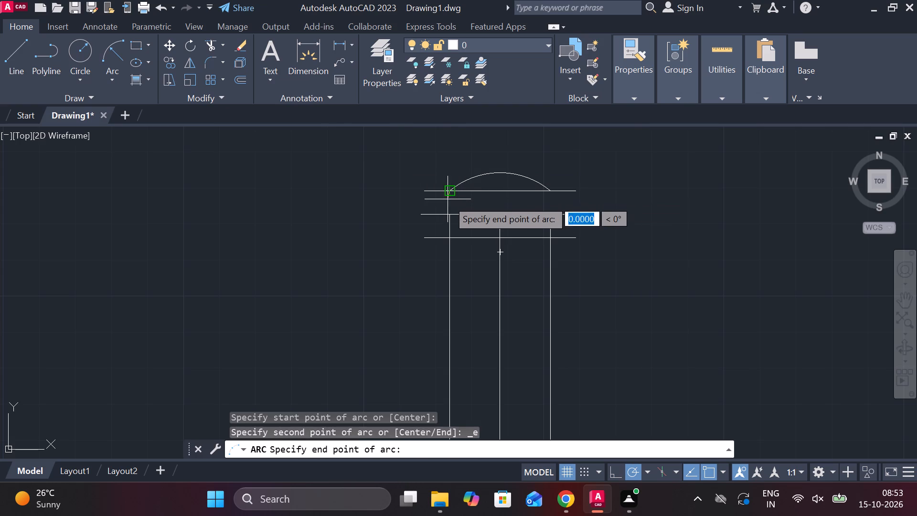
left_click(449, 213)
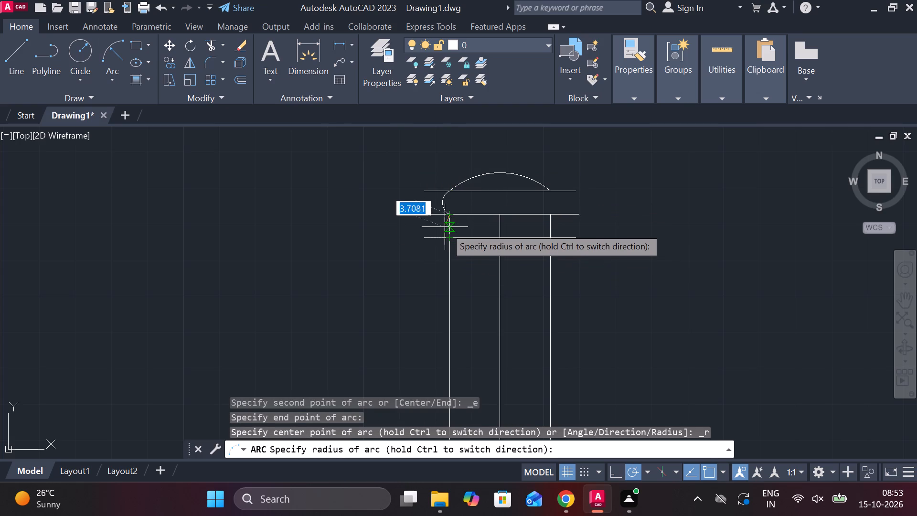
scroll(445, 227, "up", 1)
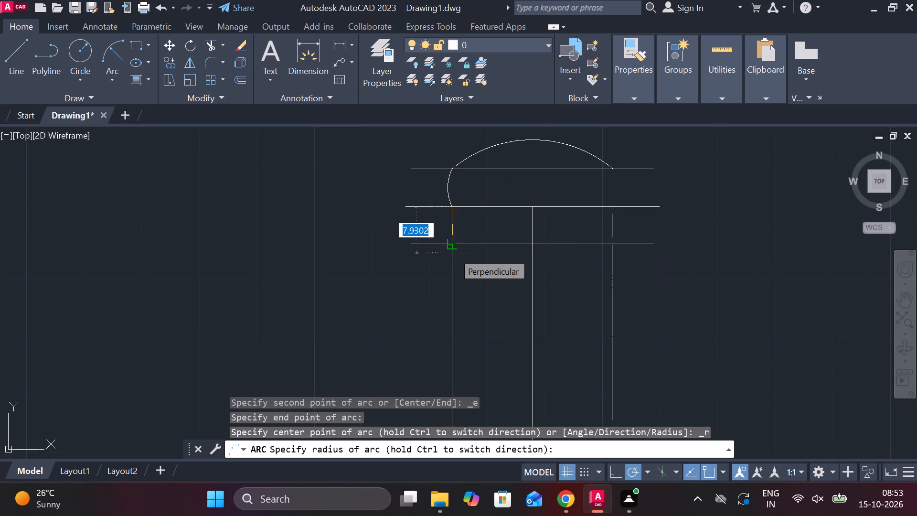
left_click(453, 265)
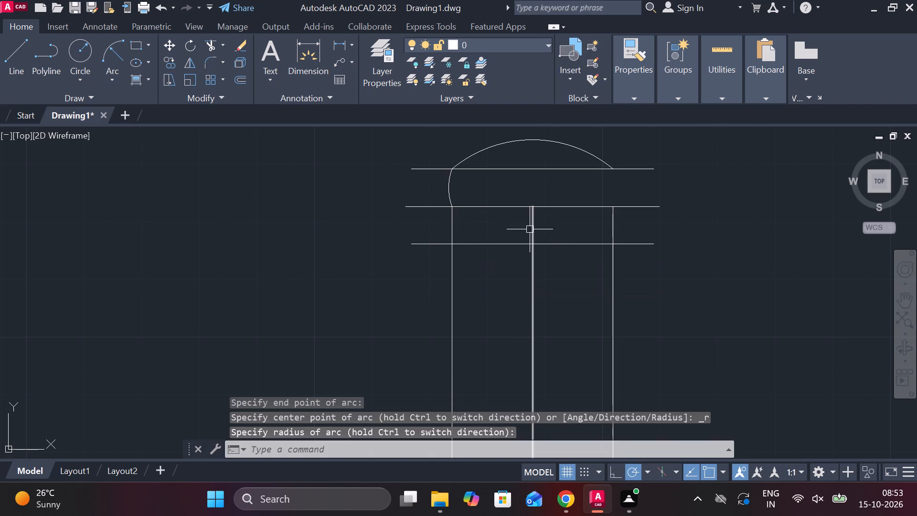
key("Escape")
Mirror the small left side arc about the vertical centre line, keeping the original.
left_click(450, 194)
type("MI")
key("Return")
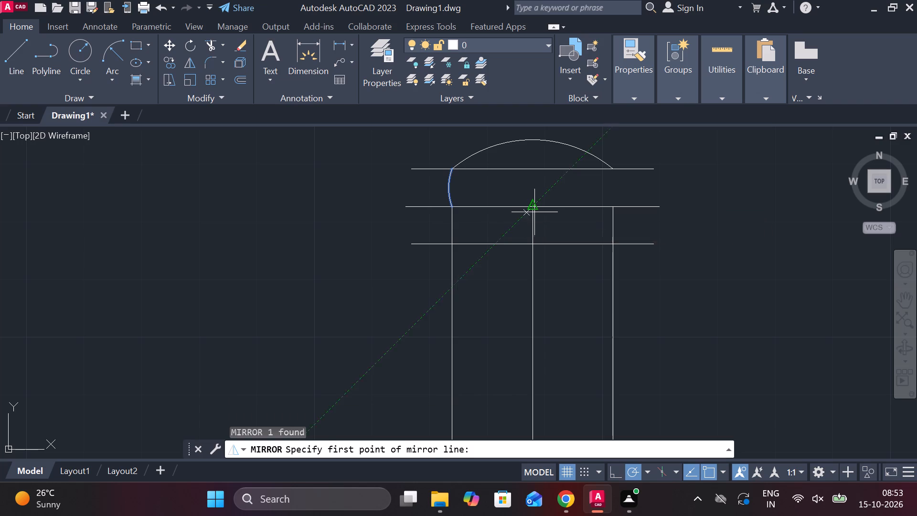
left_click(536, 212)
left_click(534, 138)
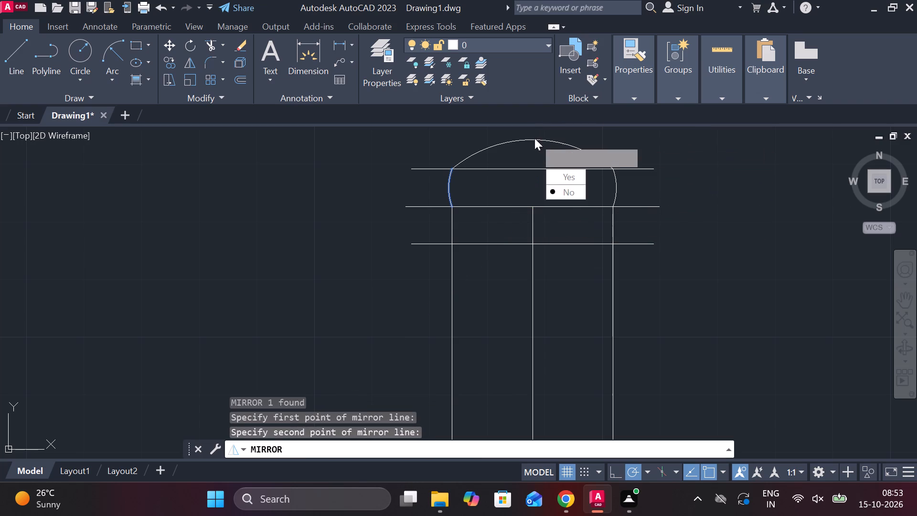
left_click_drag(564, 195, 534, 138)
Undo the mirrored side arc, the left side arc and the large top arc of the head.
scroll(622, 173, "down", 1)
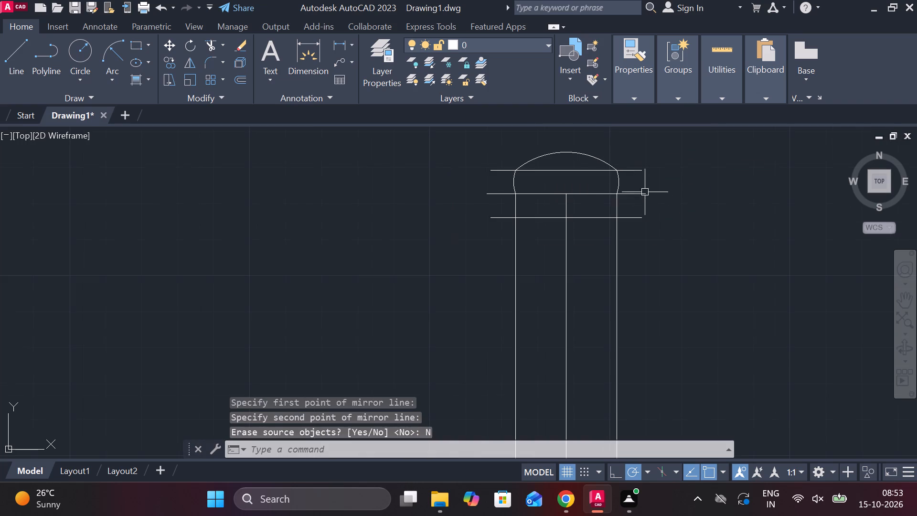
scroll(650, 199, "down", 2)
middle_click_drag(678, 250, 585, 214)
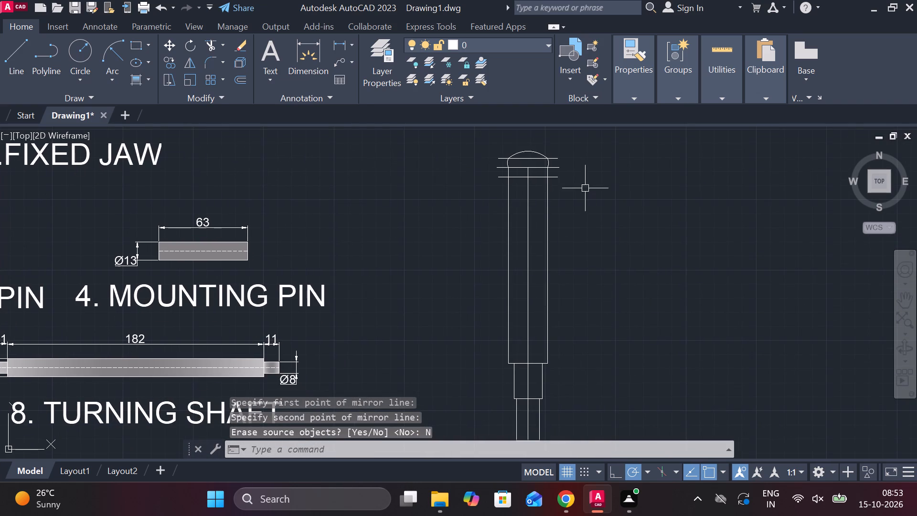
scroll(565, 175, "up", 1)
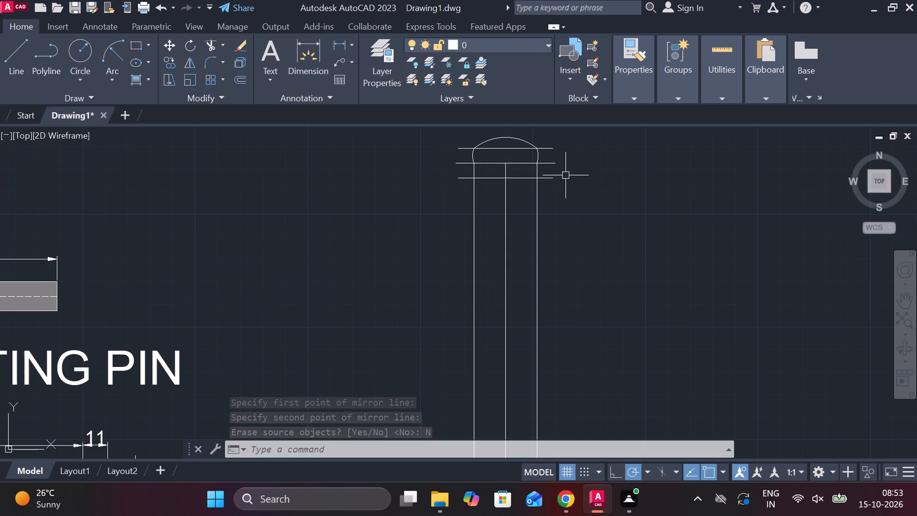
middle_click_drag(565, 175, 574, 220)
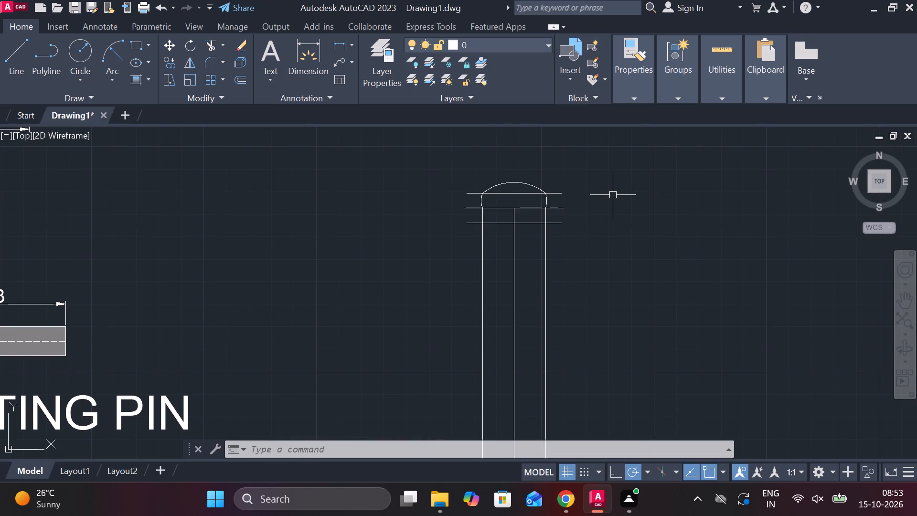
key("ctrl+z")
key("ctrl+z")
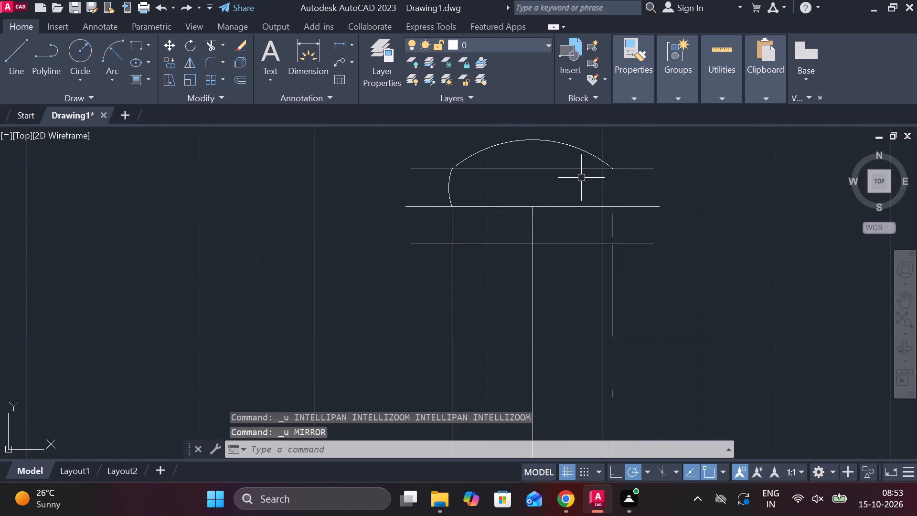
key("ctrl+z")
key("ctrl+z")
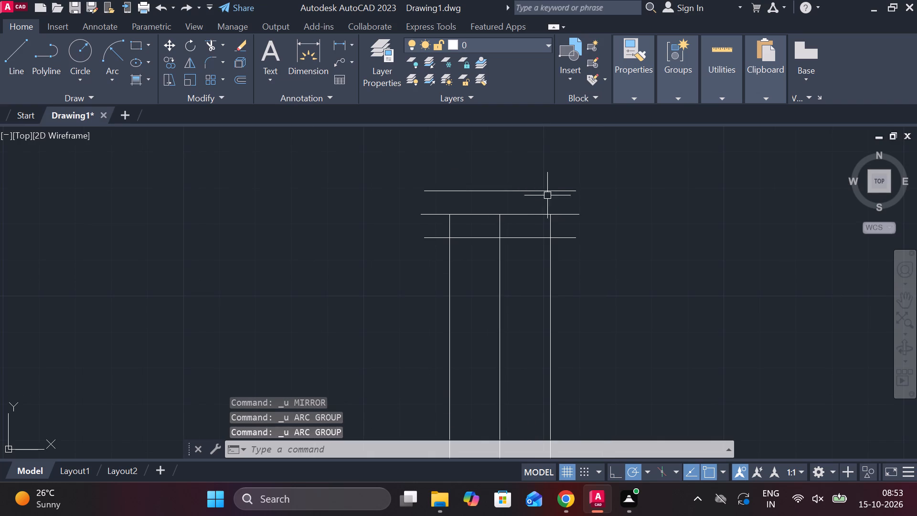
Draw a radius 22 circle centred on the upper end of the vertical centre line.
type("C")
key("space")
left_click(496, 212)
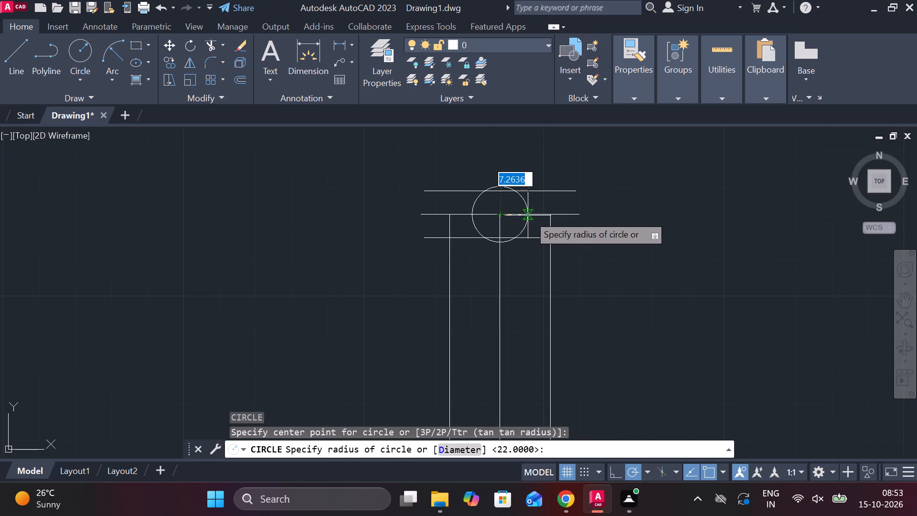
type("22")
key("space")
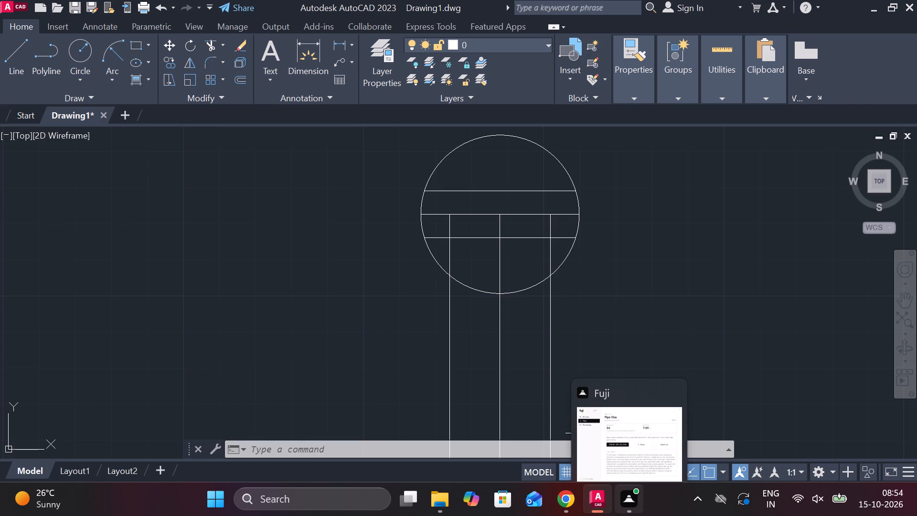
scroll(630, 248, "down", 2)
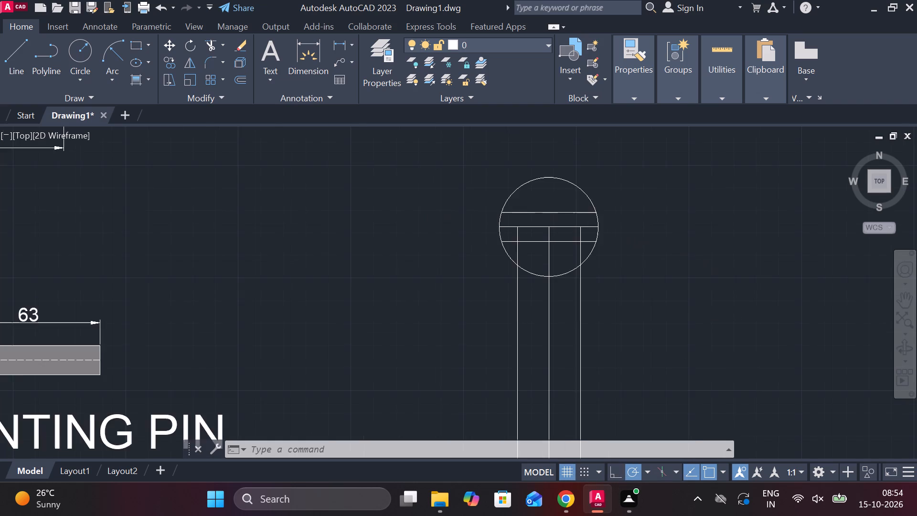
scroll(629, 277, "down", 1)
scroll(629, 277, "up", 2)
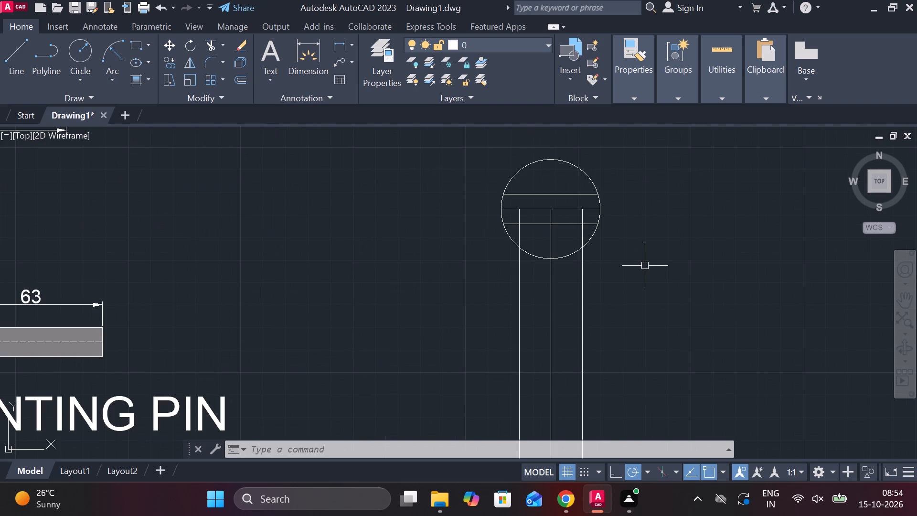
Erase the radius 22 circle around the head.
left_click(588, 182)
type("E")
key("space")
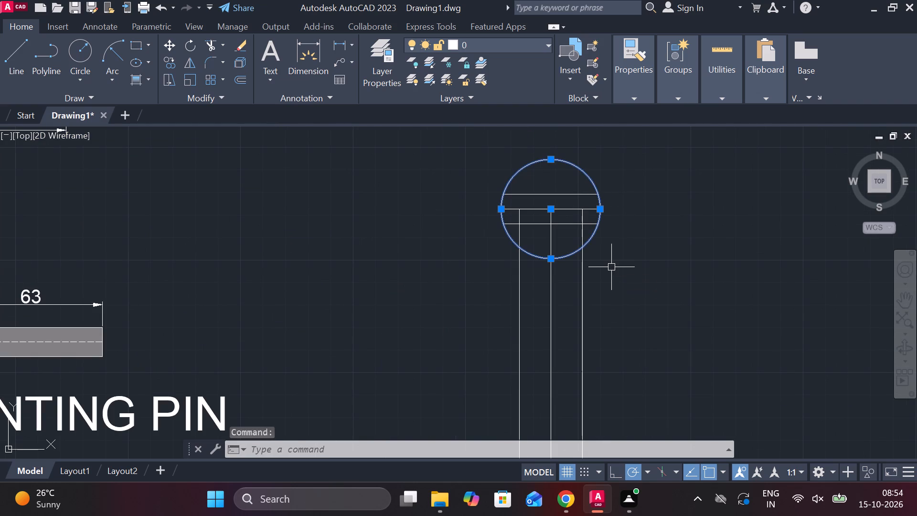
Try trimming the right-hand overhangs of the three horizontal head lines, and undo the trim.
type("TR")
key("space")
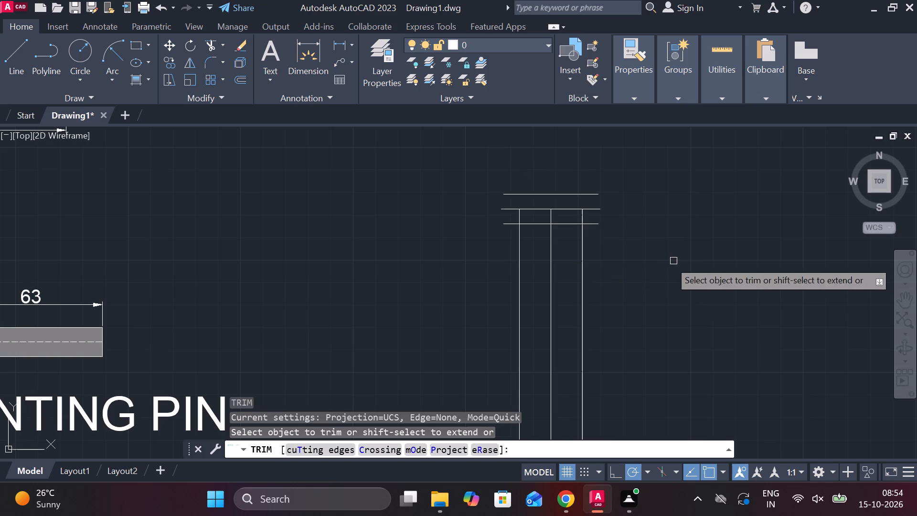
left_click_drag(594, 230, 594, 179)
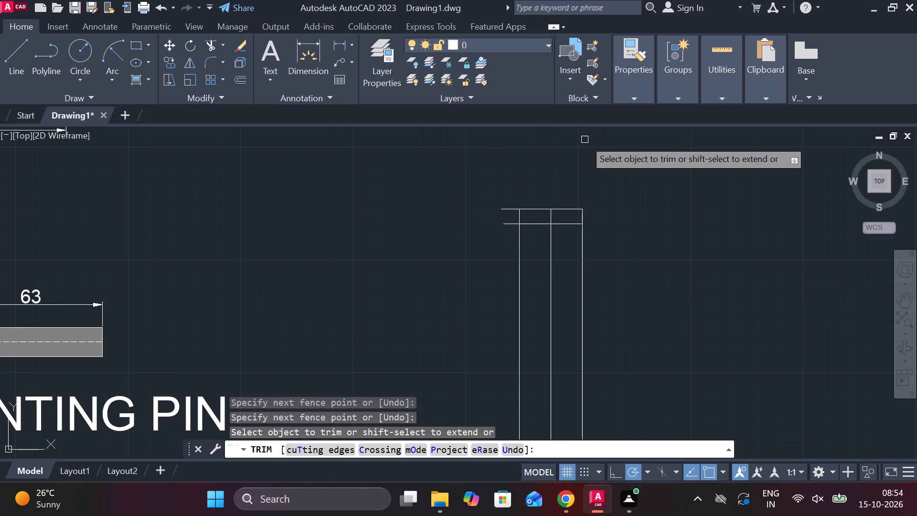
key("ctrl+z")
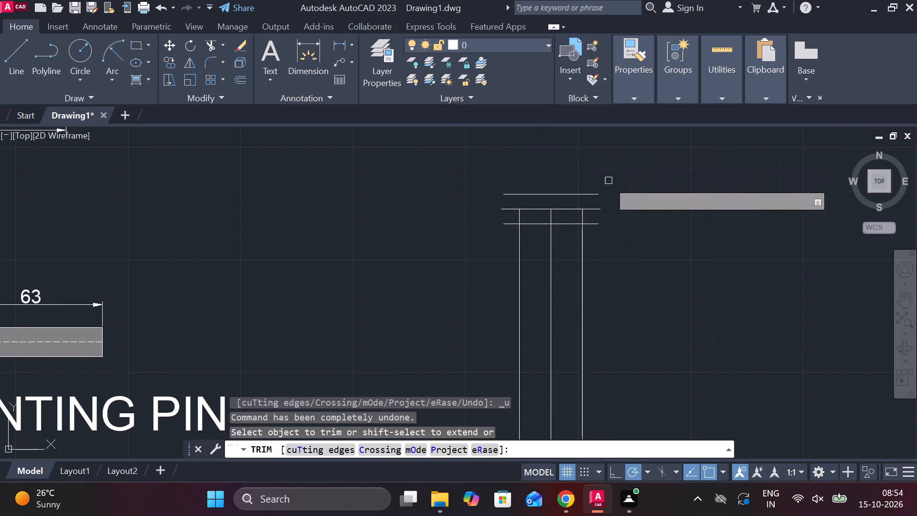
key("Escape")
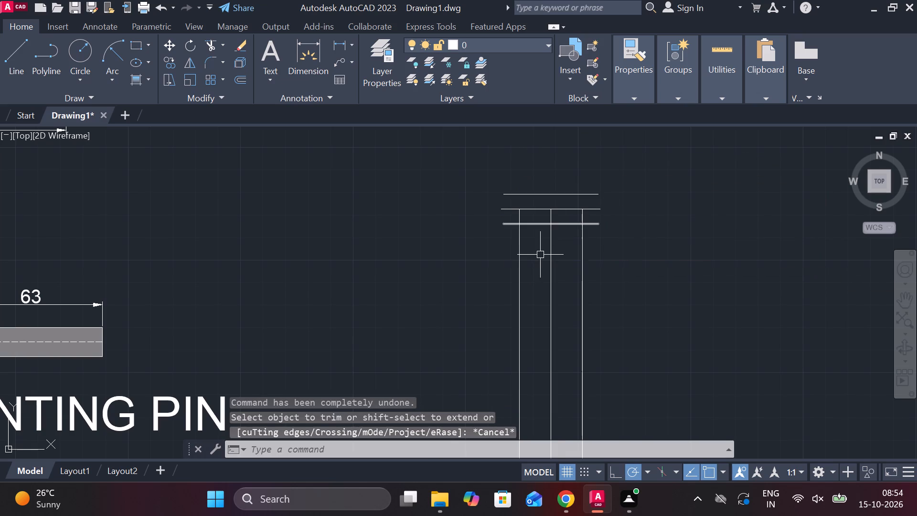
Stretch the upper ends of both outer vertical shank lines up to the top horizontal line.
scroll(540, 250, "up", 2)
middle_click_drag(554, 247, 525, 319)
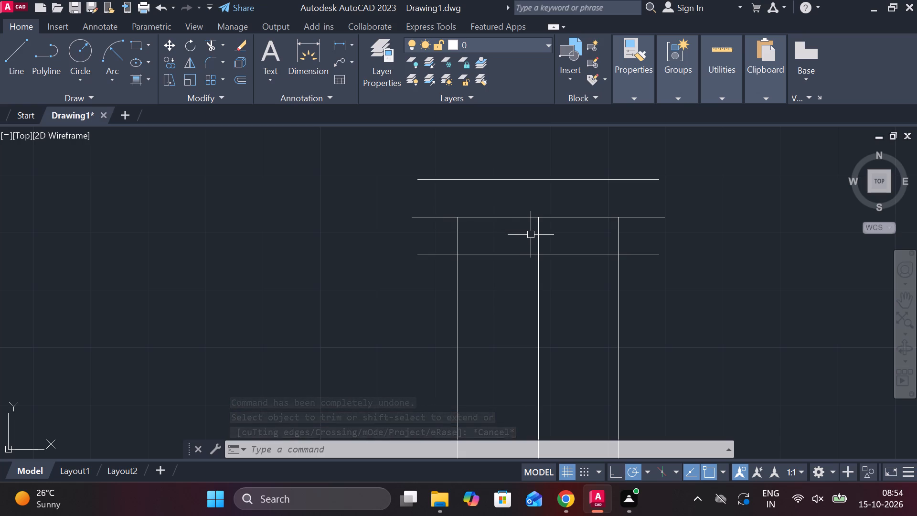
left_click(455, 236)
left_click(458, 216)
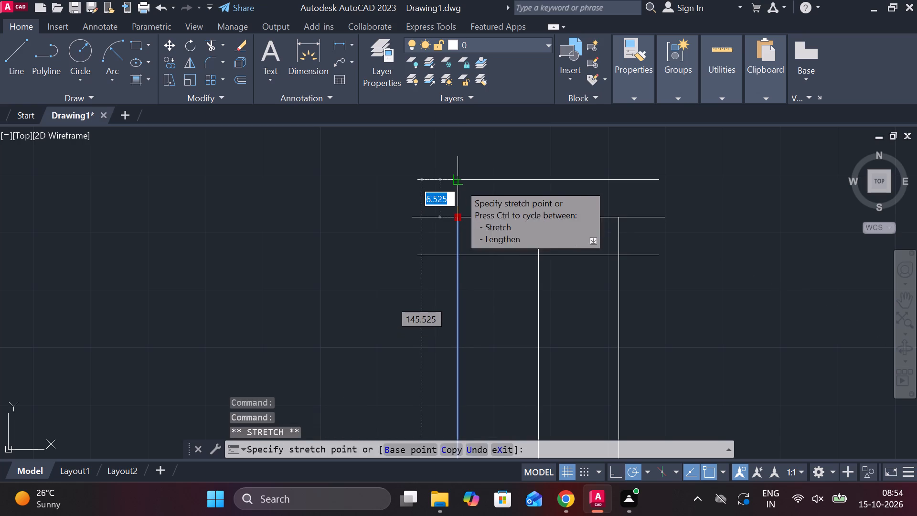
left_click(459, 181)
key("Escape")
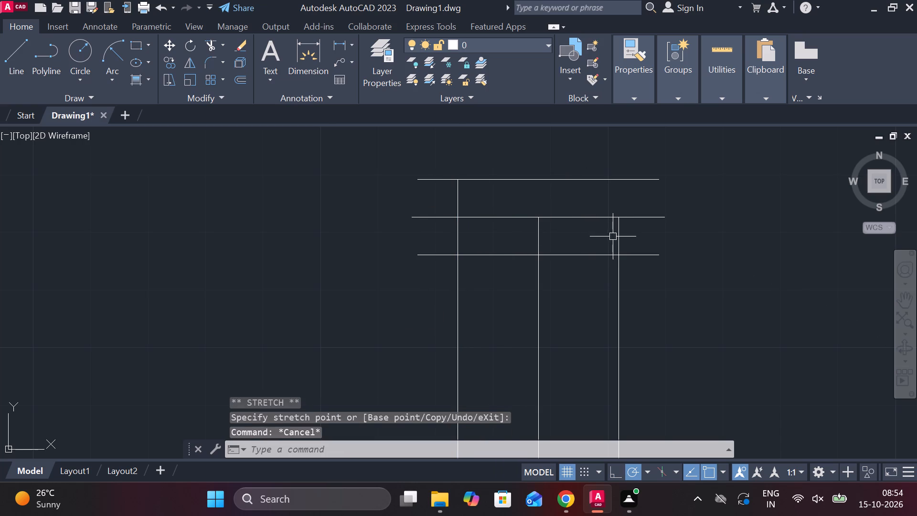
left_click(618, 243)
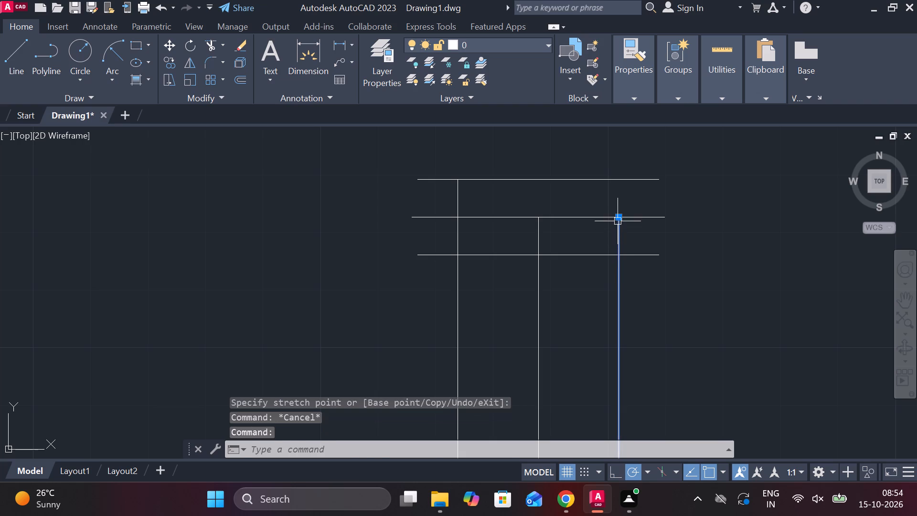
left_click(618, 220)
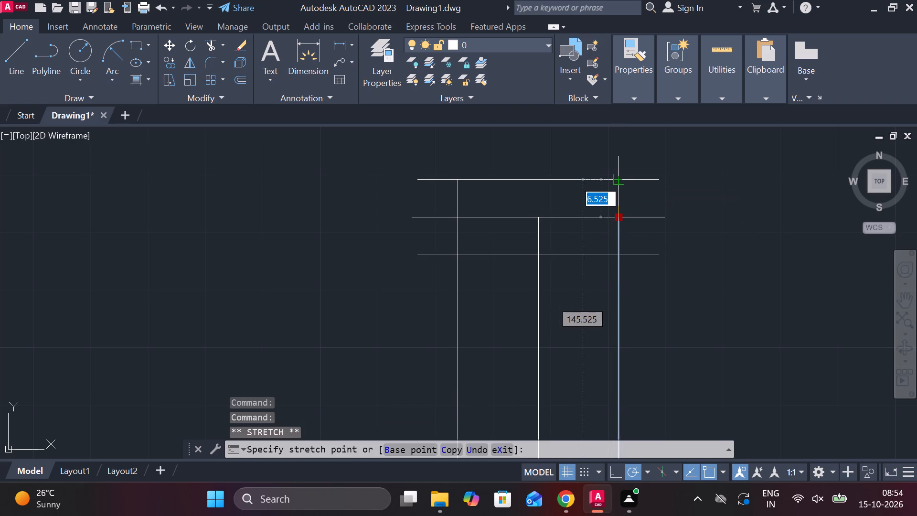
left_click(615, 175)
key("Escape")
Trim the overhanging ends of the three horizontal head lines back to the outer vertical lines on both sides.
type("TR")
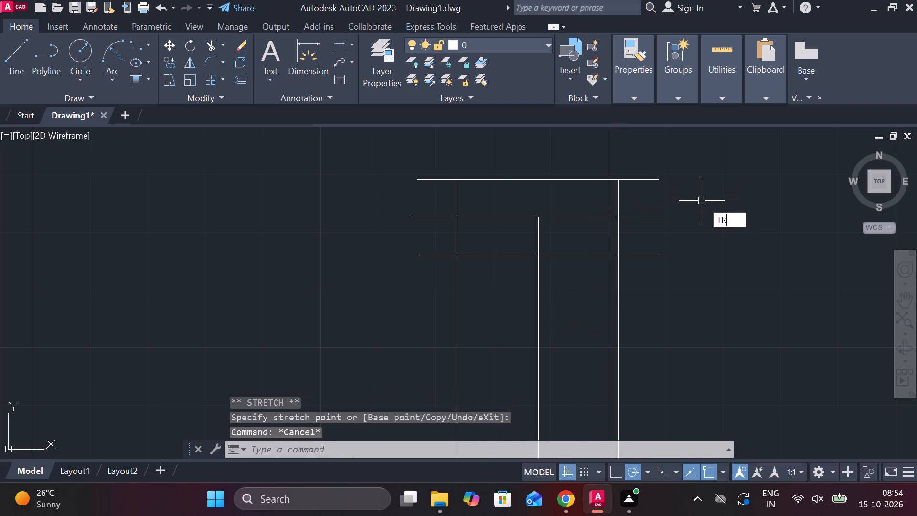
key("space")
left_click_drag(634, 155, 630, 293)
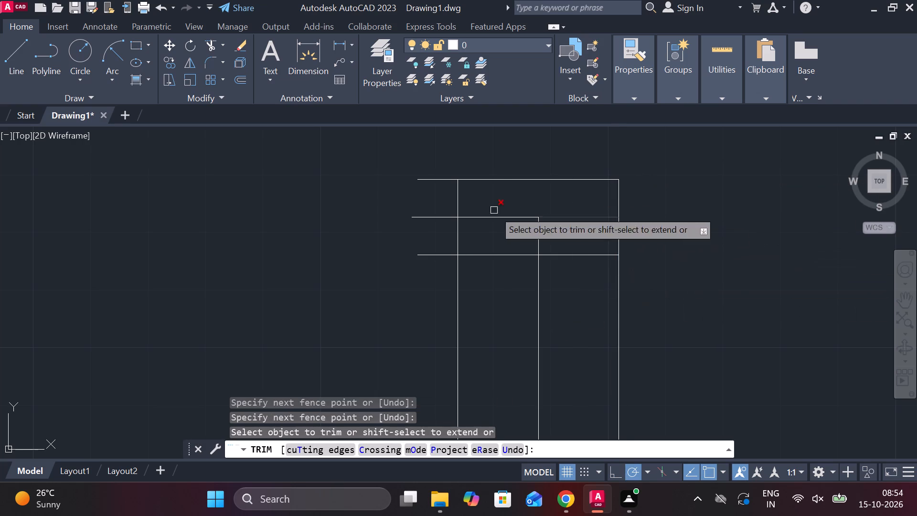
left_click_drag(424, 158, 422, 294)
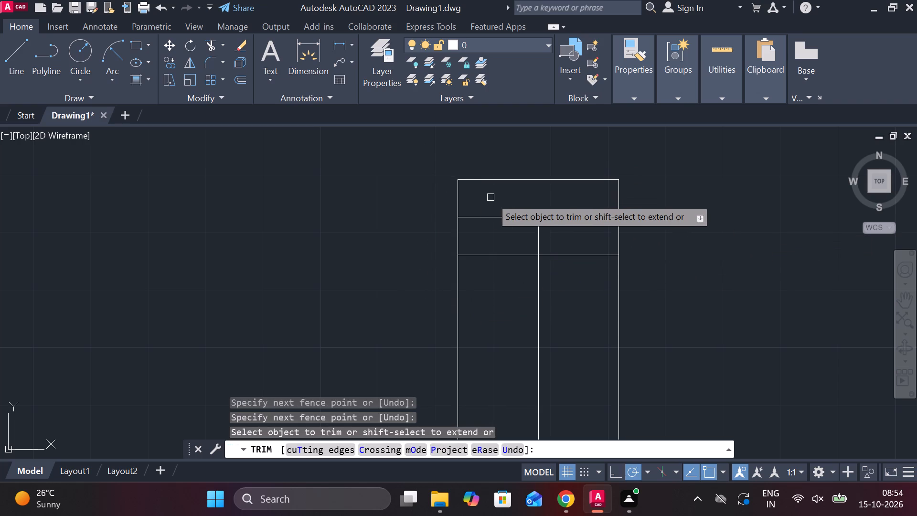
Trim away the outer vertical line segments between the top and lowest of the three horizontal head lines on both sides.
left_click(455, 202)
left_click(454, 236)
left_click(465, 240)
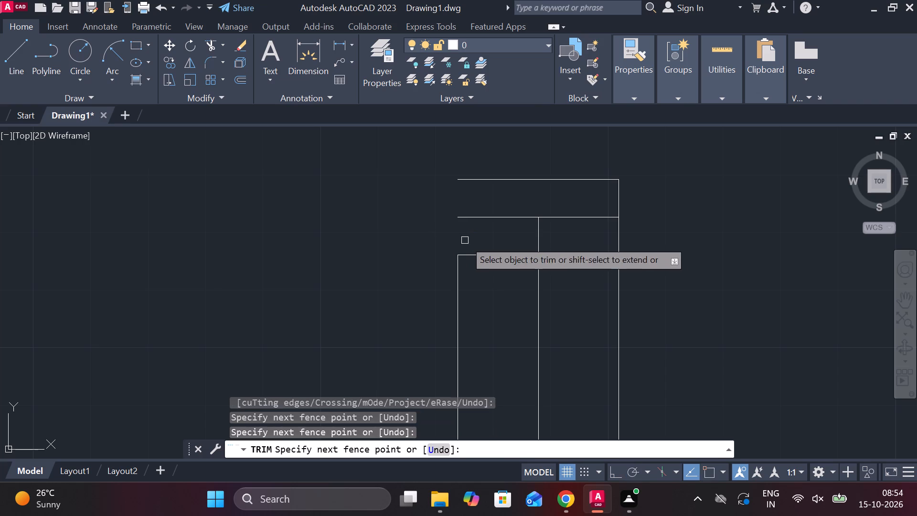
left_click(618, 196)
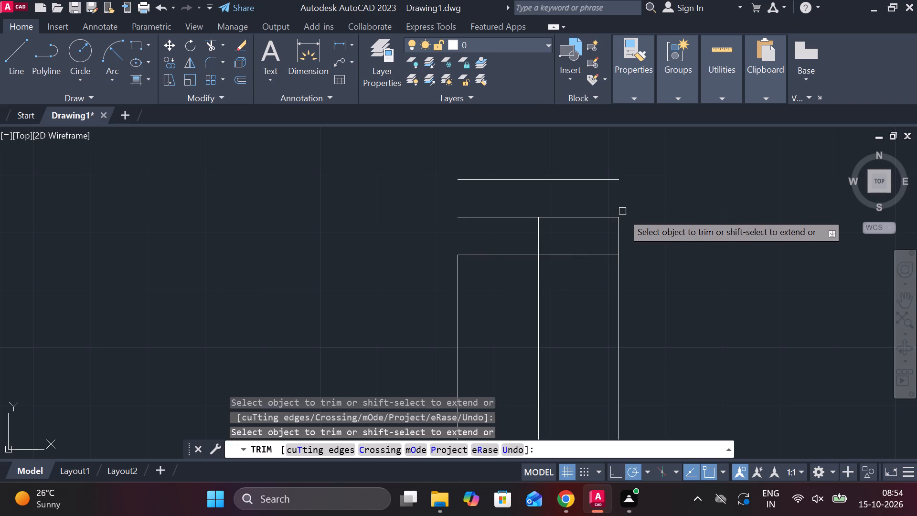
left_click(615, 234)
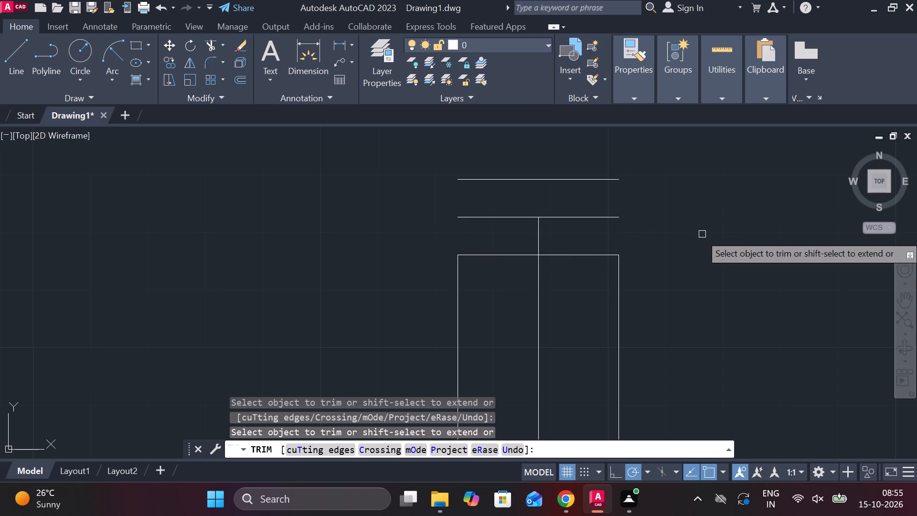
key("Escape")
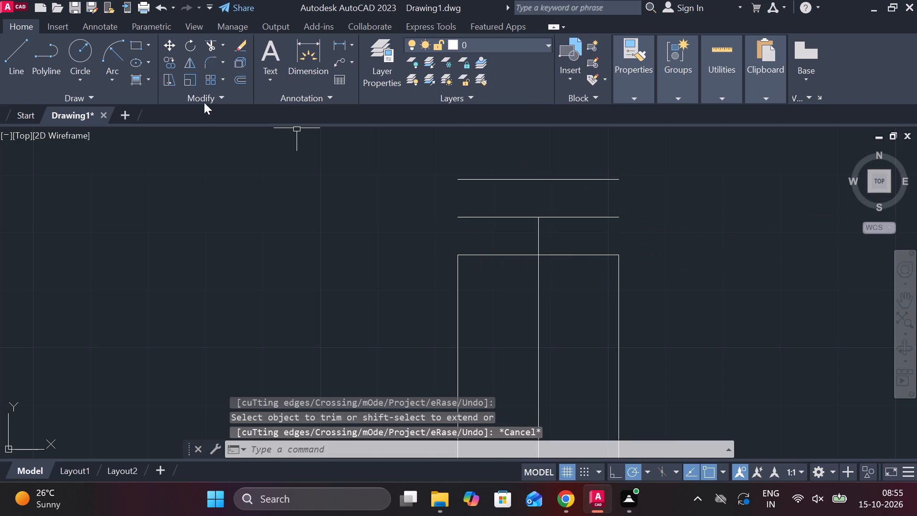
Draw an inward-curving arc of about radius 14.3 from the top line's right end to the right shank line's upper end.
left_click(116, 43)
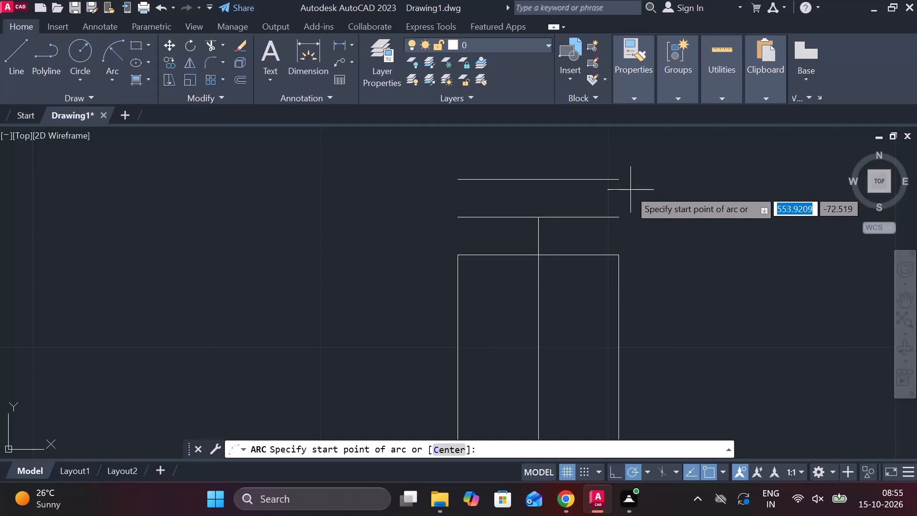
left_click(617, 180)
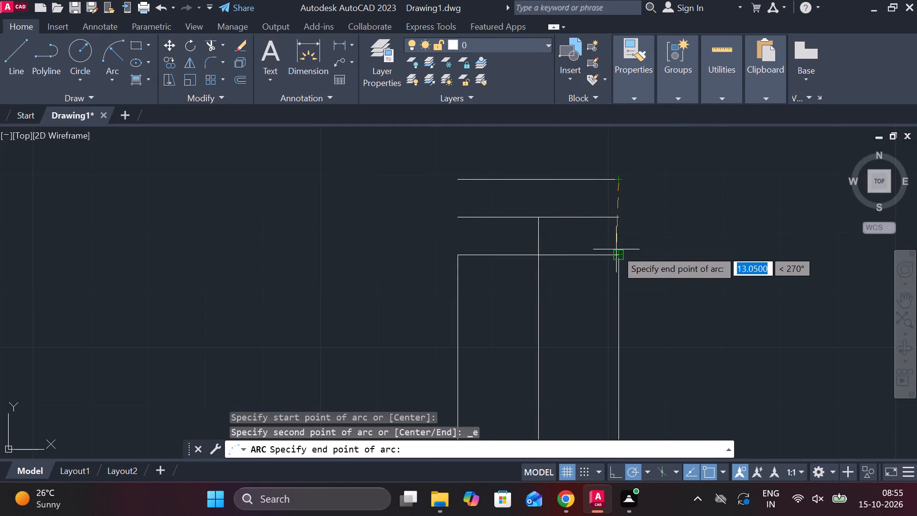
left_click(618, 261)
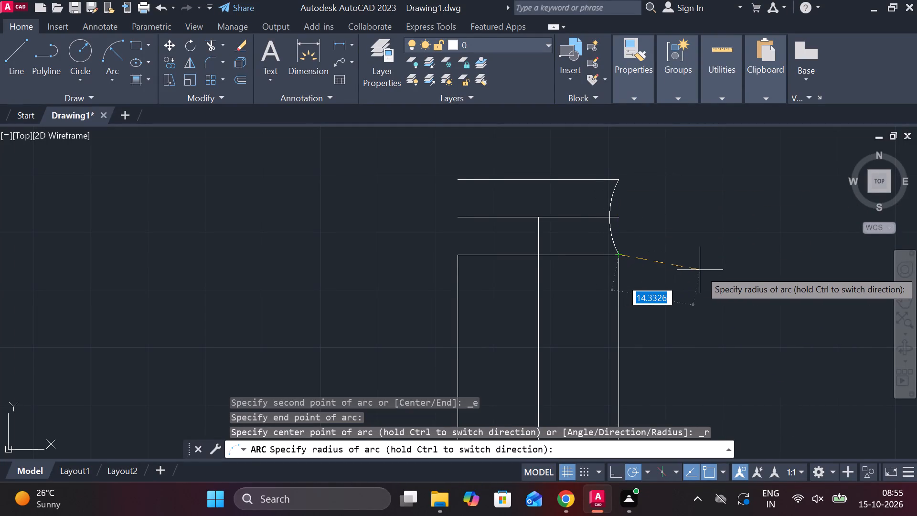
left_click(700, 270)
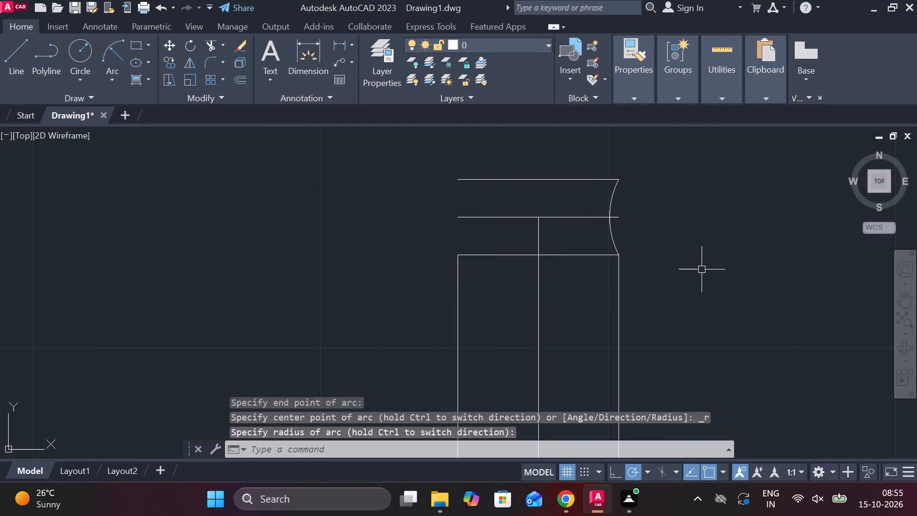
Mirror the right side arc about the vertical centre line, keeping the original.
left_click(611, 232)
type("MI")
key("Return")
left_click(536, 253)
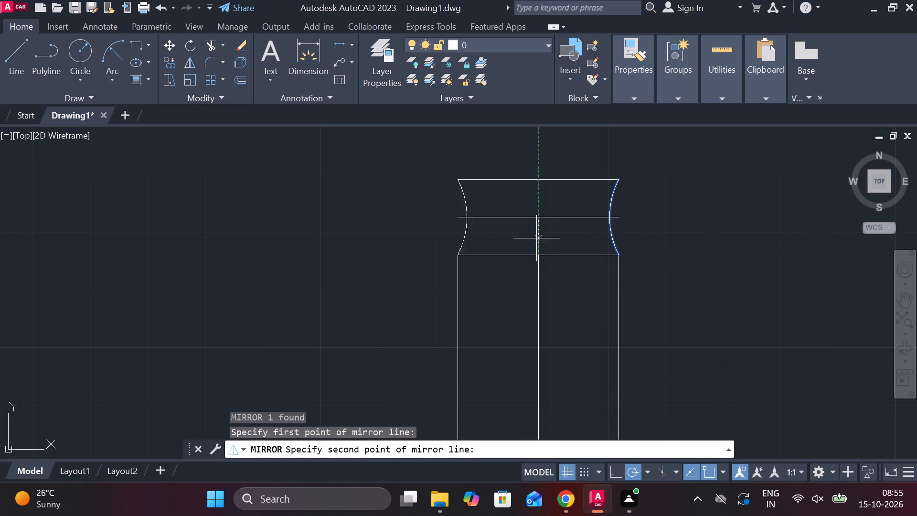
left_click(540, 175)
left_click_drag(585, 225, 540, 175)
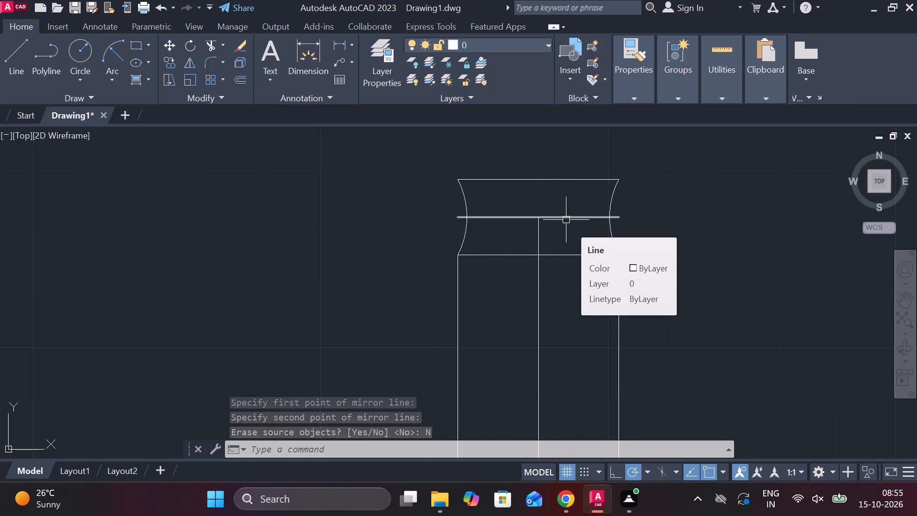
Erase the head's middle horizontal line and the vertical centre line.
left_click(566, 220)
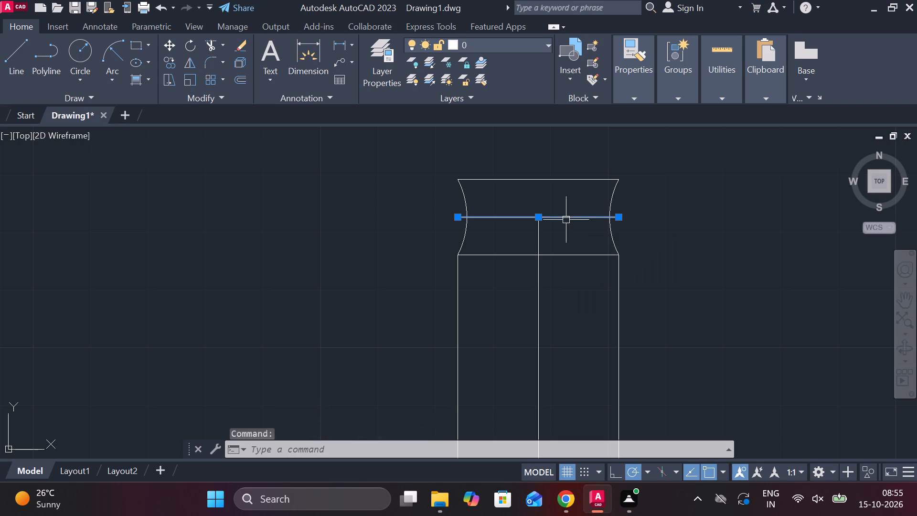
type("E")
key("space")
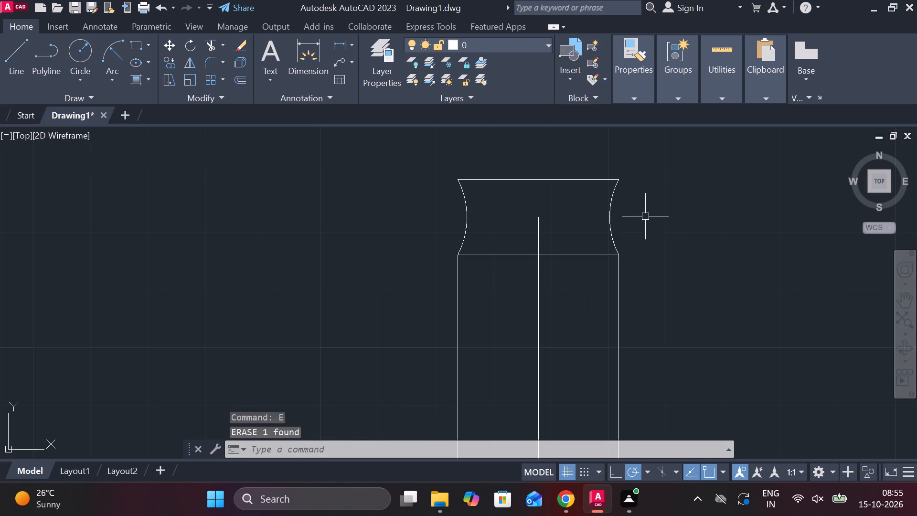
left_click(537, 225)
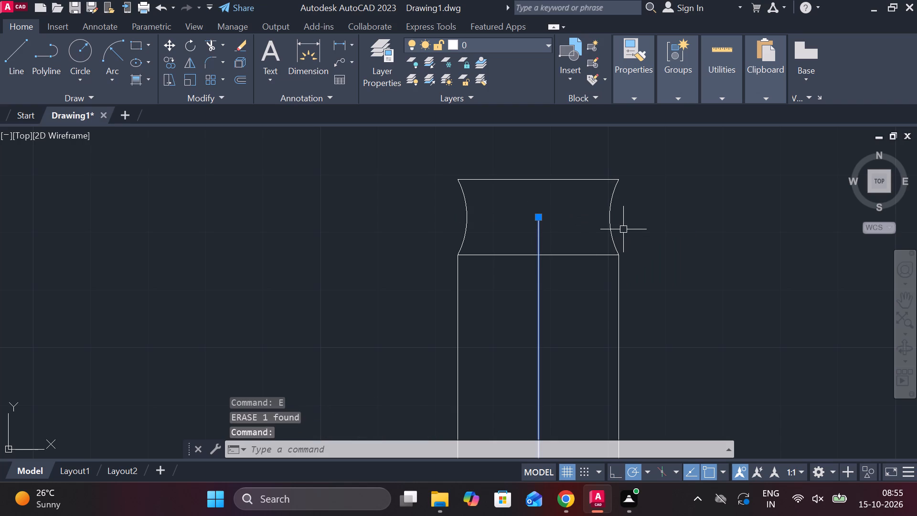
type("E")
key("space")
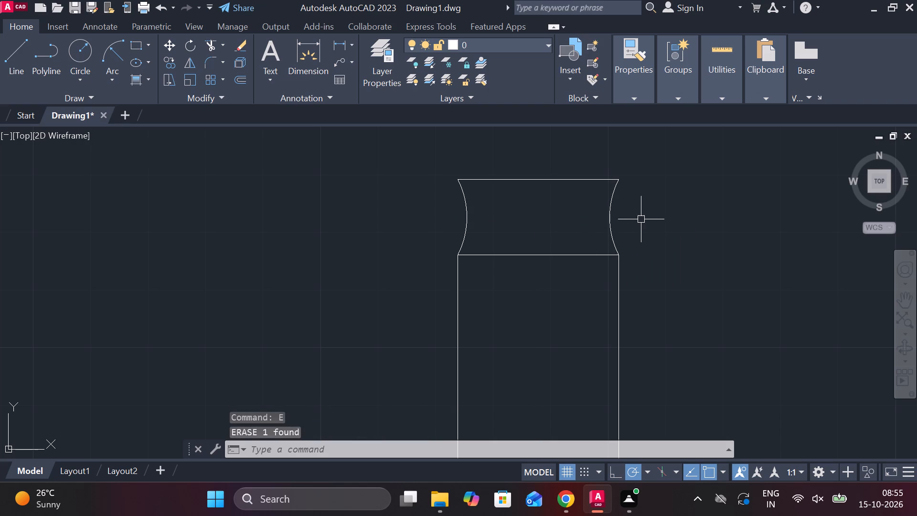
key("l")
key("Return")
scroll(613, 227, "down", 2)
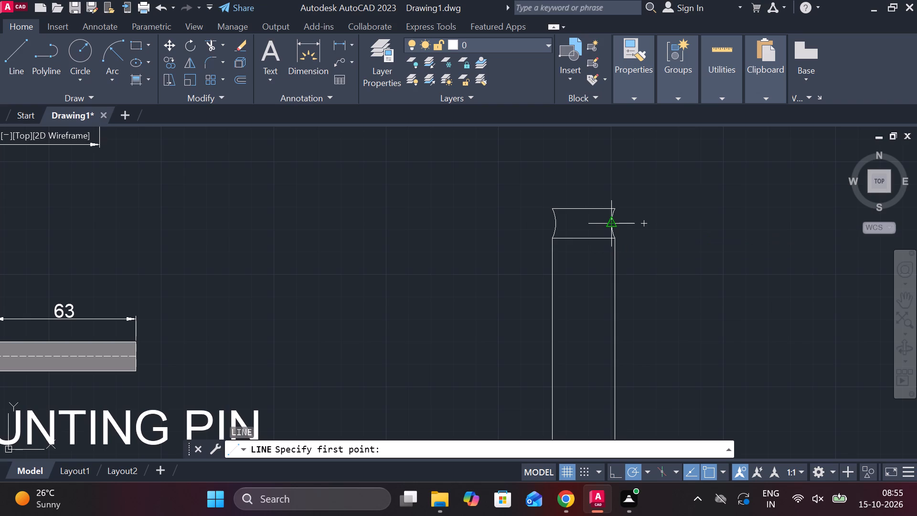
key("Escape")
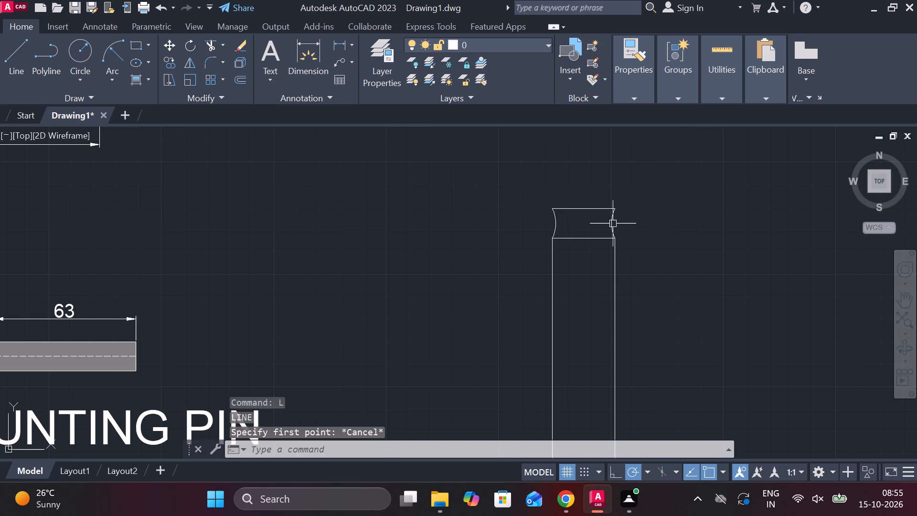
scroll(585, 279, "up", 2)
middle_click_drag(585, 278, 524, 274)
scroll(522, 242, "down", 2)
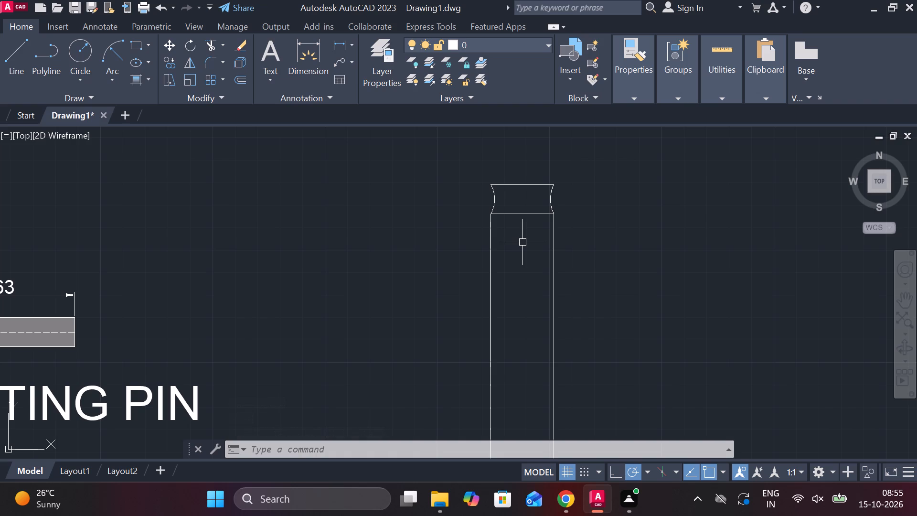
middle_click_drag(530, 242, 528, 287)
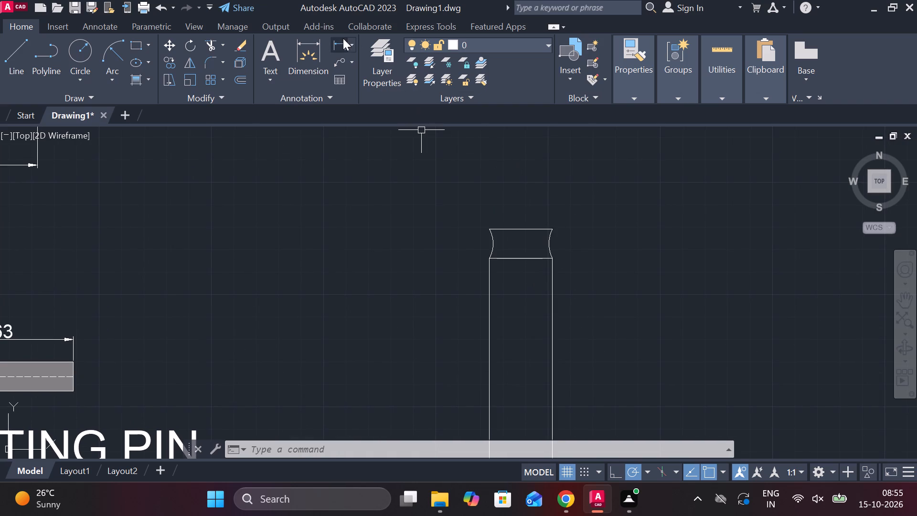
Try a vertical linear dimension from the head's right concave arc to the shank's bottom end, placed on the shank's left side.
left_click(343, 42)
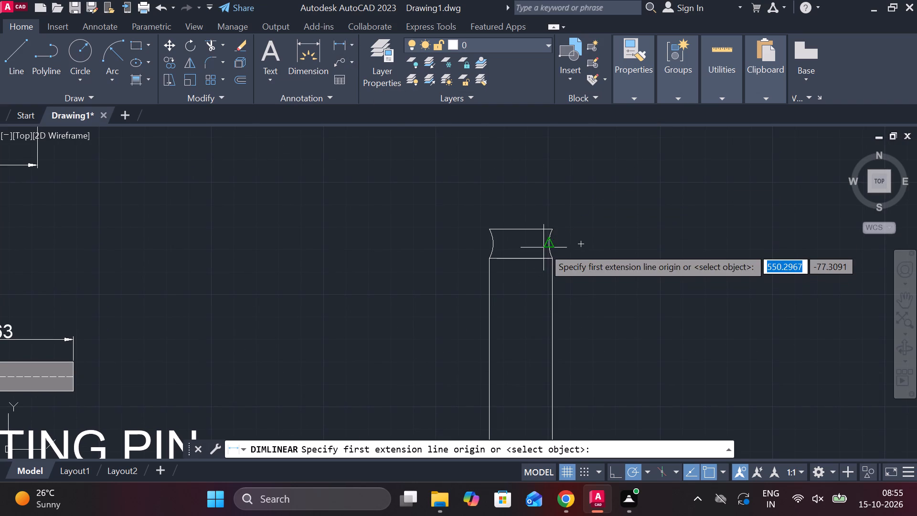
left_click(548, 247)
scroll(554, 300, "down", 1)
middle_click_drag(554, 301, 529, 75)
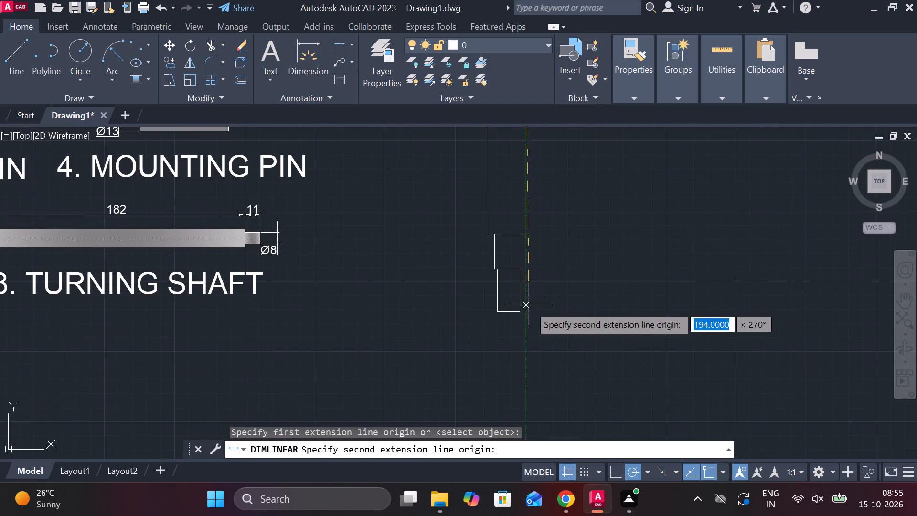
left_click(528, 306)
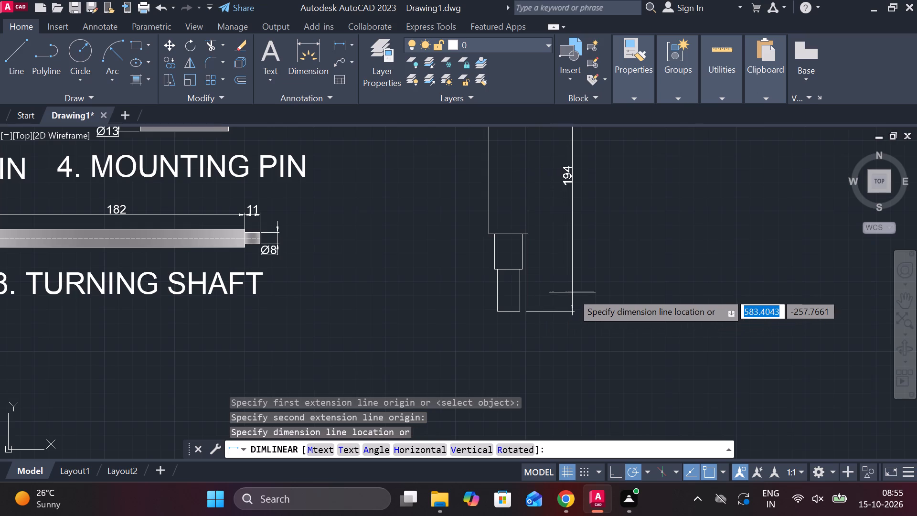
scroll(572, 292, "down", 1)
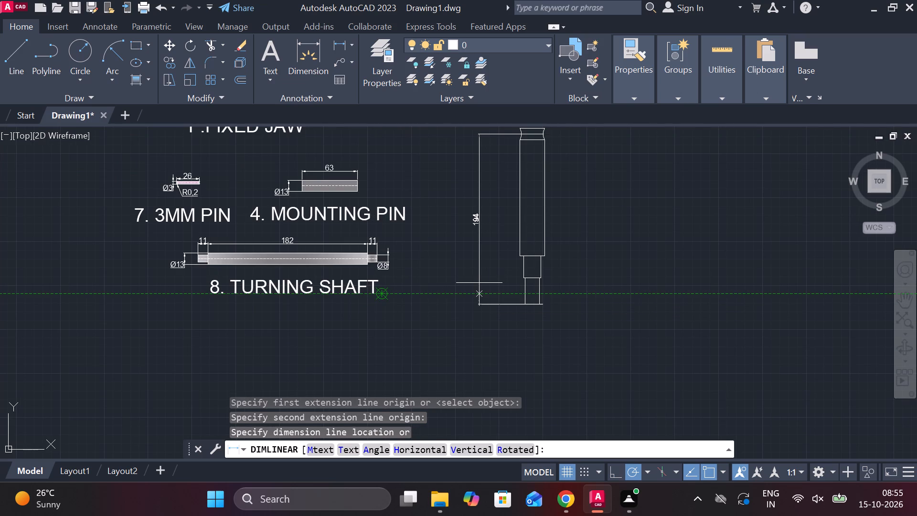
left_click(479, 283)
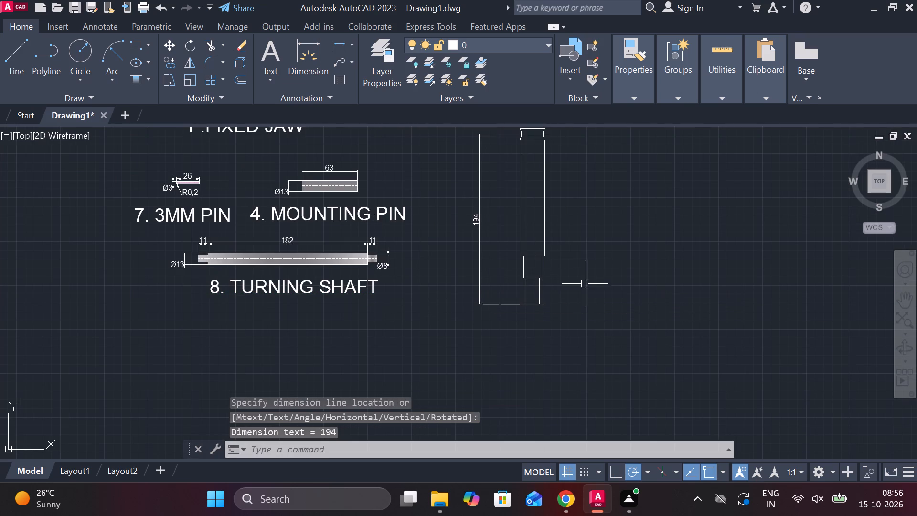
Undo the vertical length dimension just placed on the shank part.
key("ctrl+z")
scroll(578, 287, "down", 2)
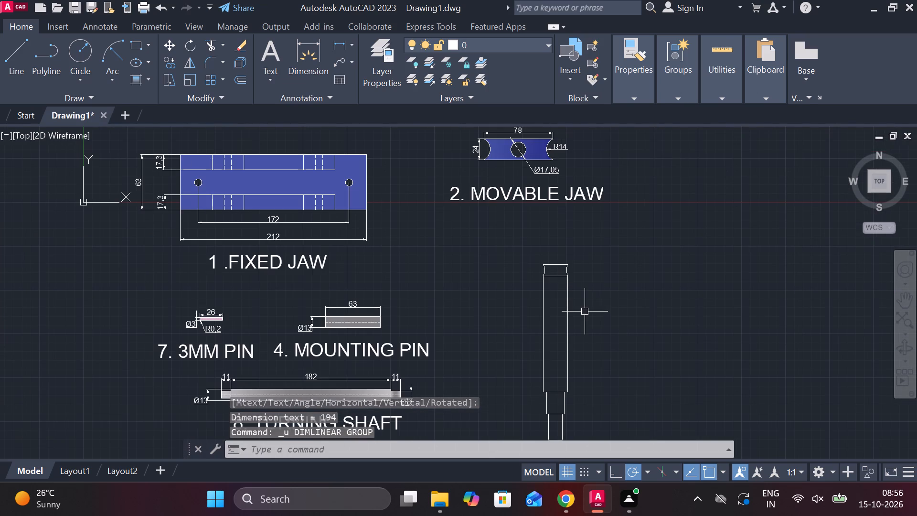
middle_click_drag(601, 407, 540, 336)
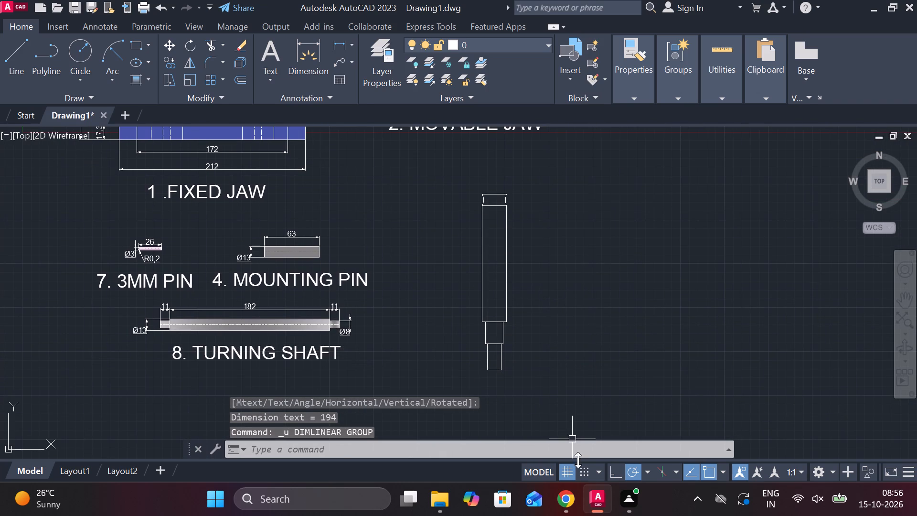
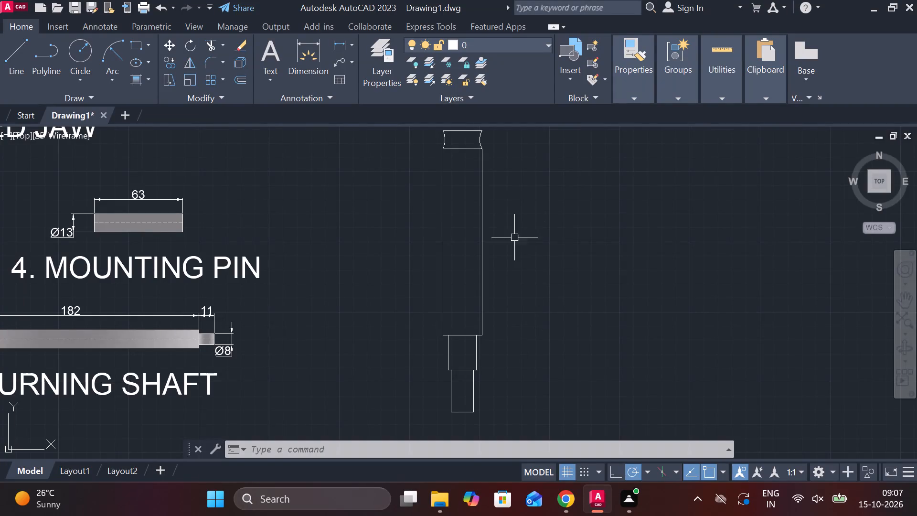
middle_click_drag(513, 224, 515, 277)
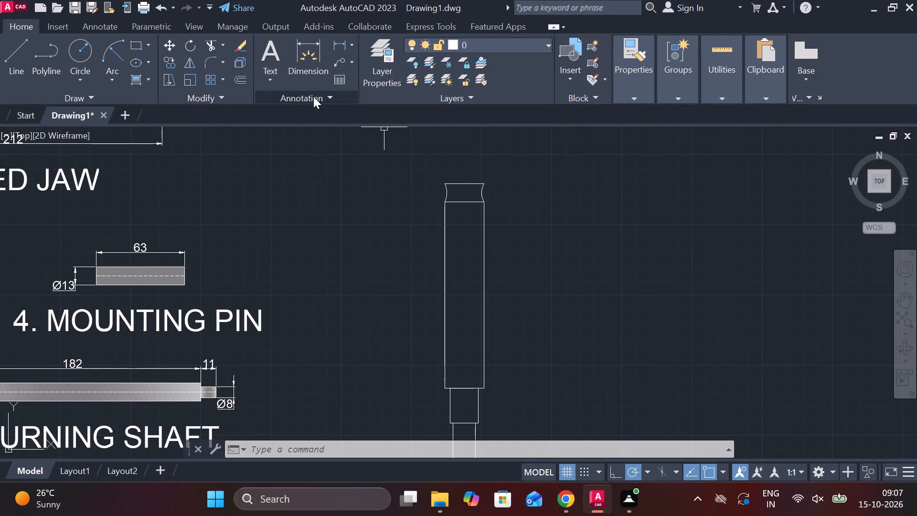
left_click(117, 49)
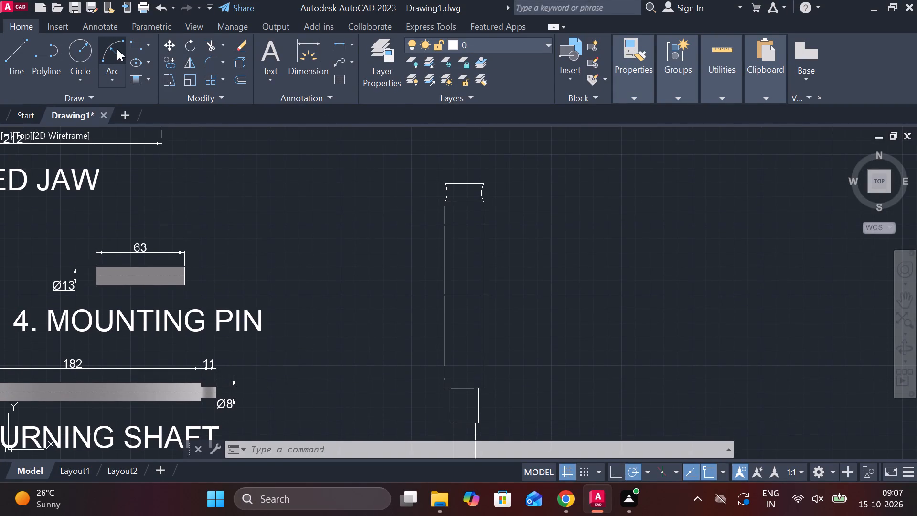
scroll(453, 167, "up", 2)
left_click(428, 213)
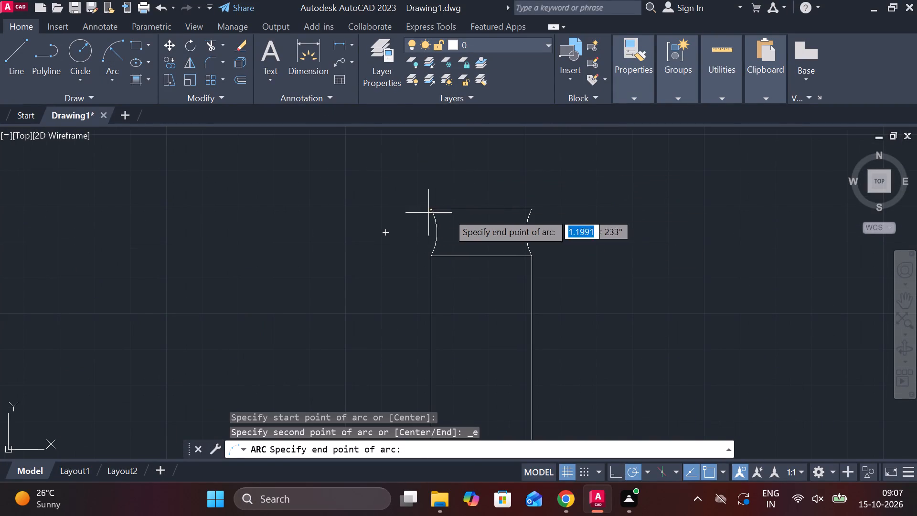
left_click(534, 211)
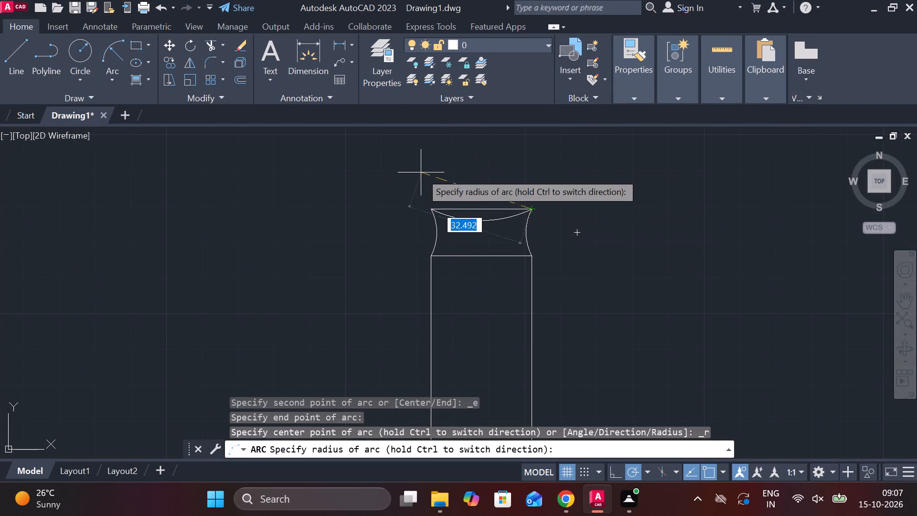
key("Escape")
Draw a three-point arc from the head's top right corner through its top left corner, ending 22 units from that corner.
key("space")
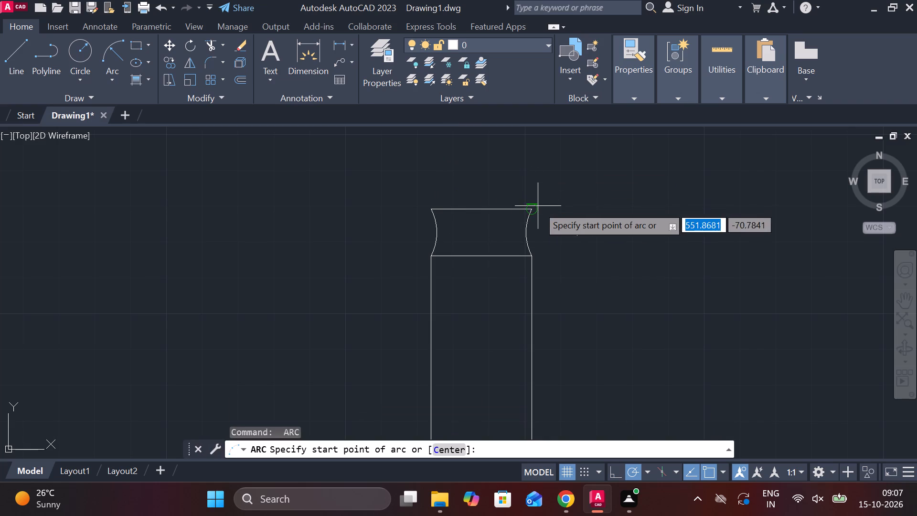
left_click(538, 206)
left_click(435, 205)
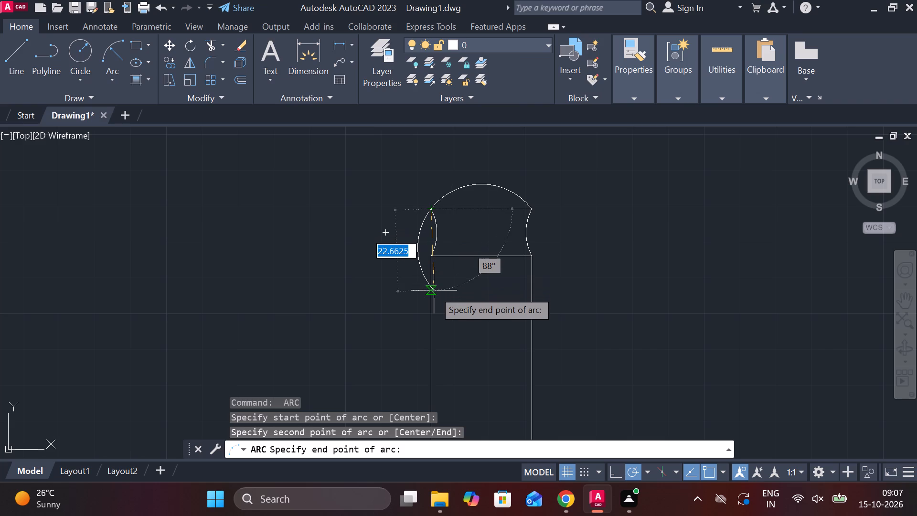
type("22")
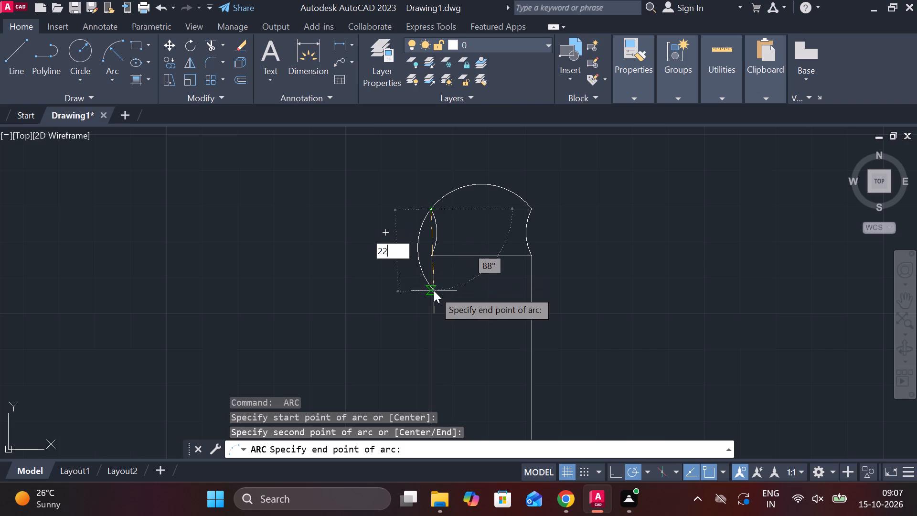
key("space")
key("Escape")
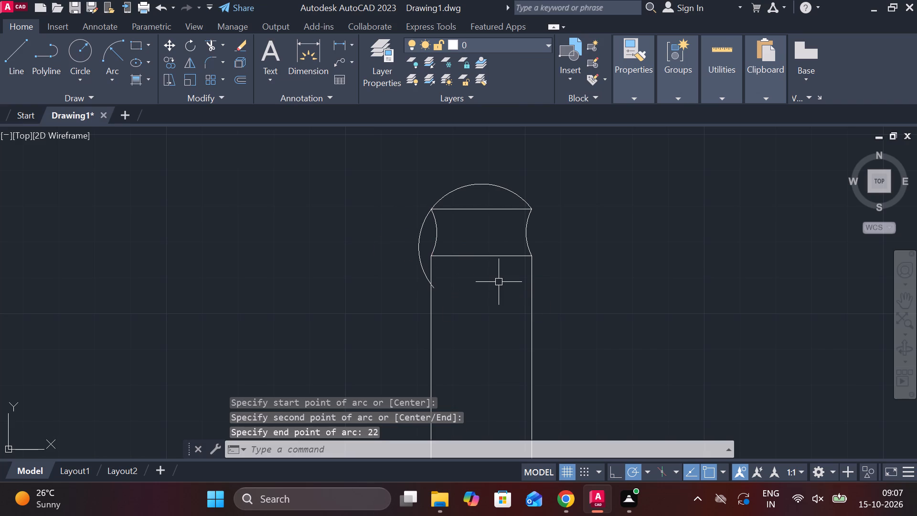
Trim off the part of the arc running down beside the shaft's left edge, leaving only the dome over the head.
type("TR")
key("space")
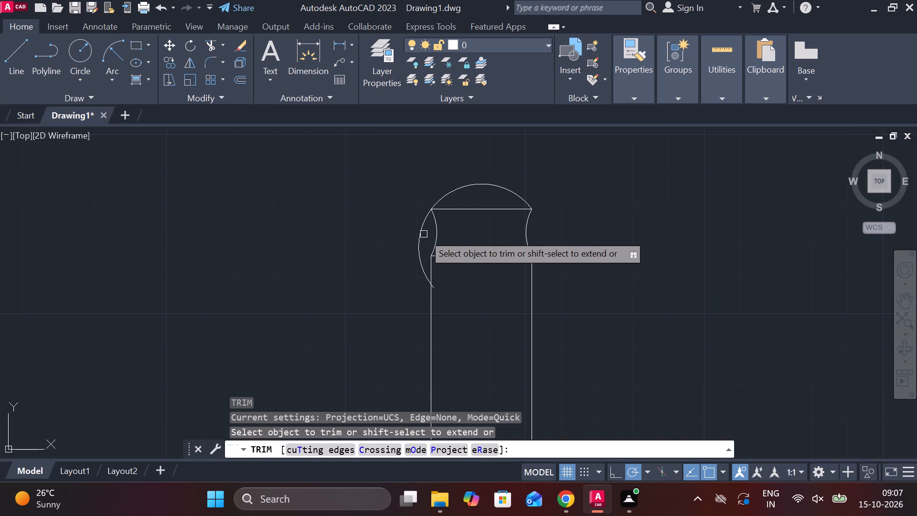
left_click(424, 234)
left_click(438, 285)
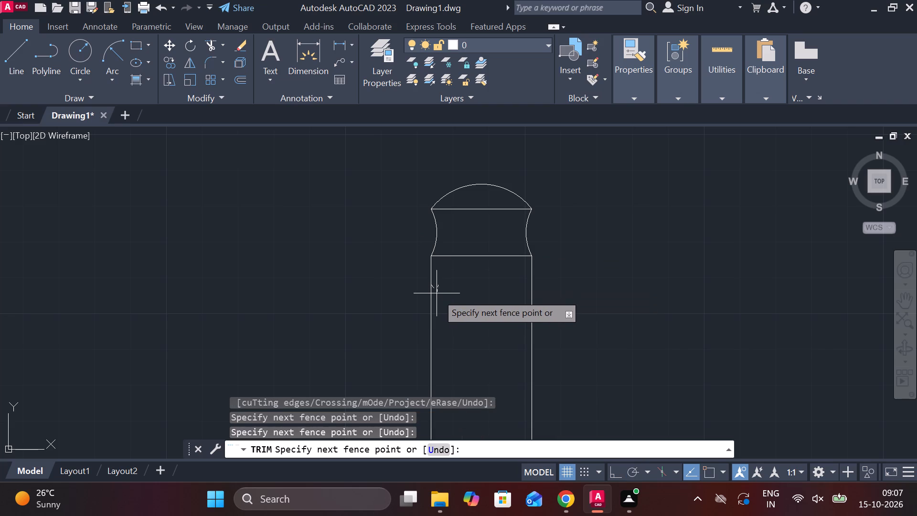
scroll(436, 291, "up", 2)
left_click(427, 283)
scroll(504, 281, "down", 4)
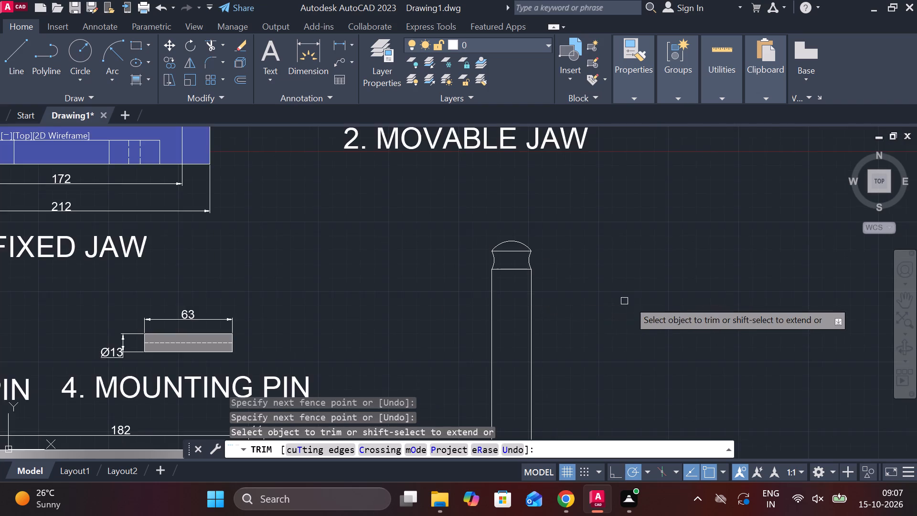
scroll(631, 299, "down", 2)
middle_click_drag(594, 298, 588, 295)
scroll(595, 295, "up", 2)
middle_click_drag(559, 302, 519, 290)
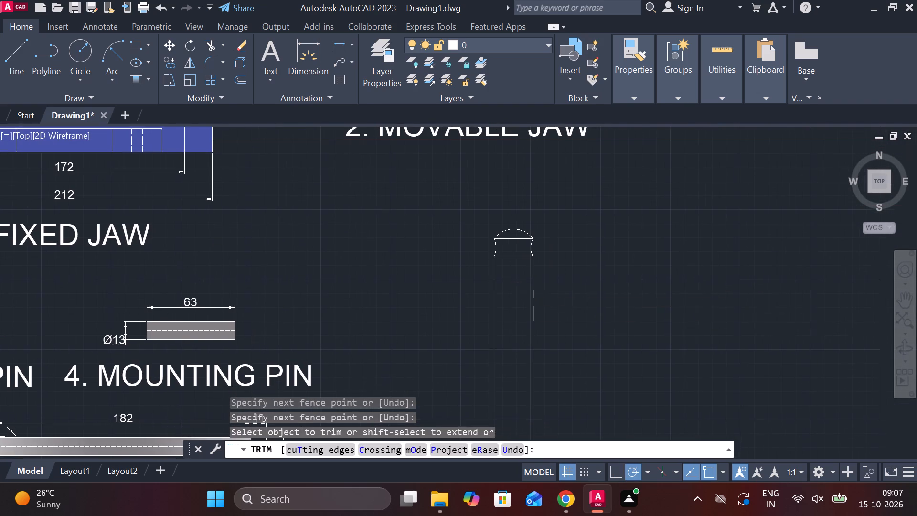
key("Escape")
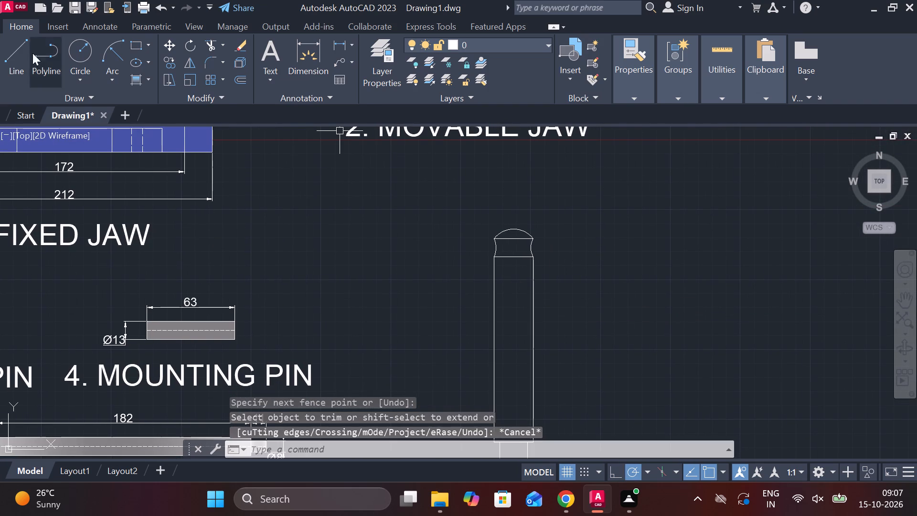
Draw a vertical centre line from the dome's peak to the midpoint of the shaft's bottom edge.
left_click(25, 54)
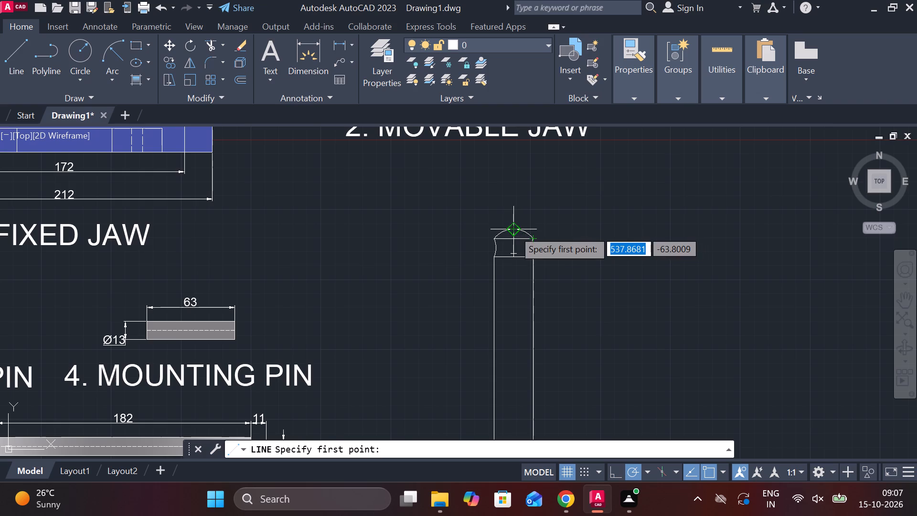
left_click(513, 230)
middle_click_drag(520, 299, 522, 193)
middle_click_drag(489, 383, 510, 317)
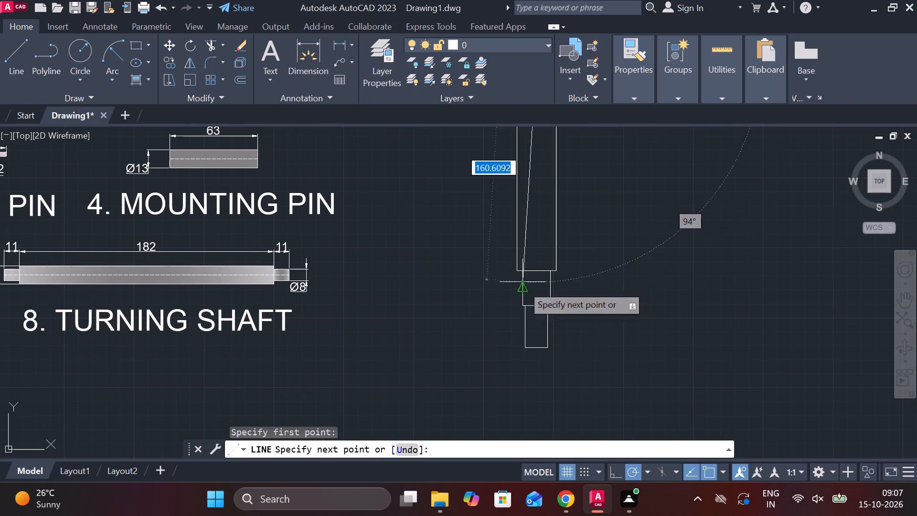
scroll(539, 350, "up", 4)
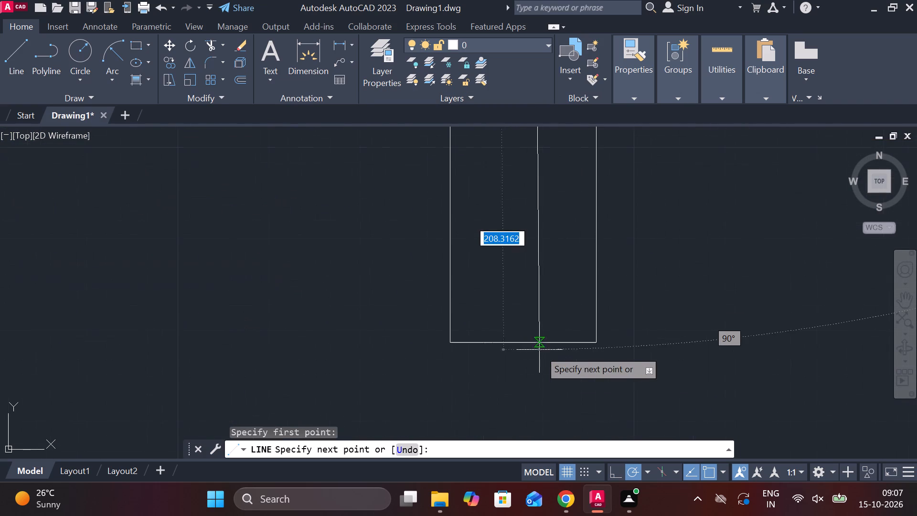
left_click(523, 340)
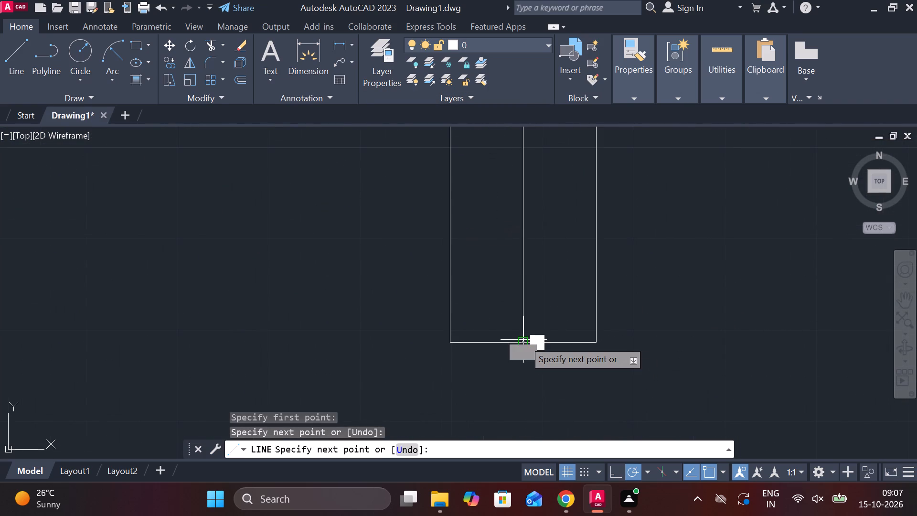
scroll(523, 340, "down", 4)
key("Escape")
Change the shaft's centre line to the dashed ACAD_ISO02 linetype.
left_click(523, 199)
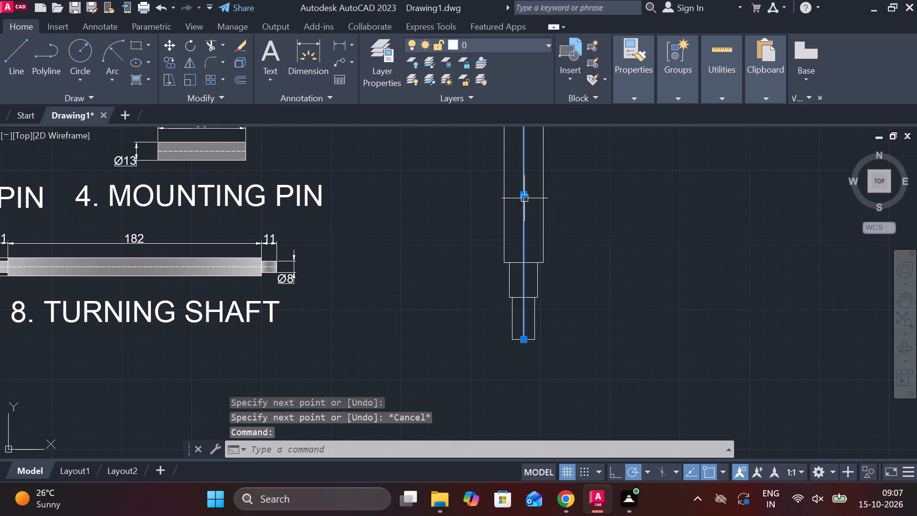
left_click(650, 91)
left_click(703, 145)
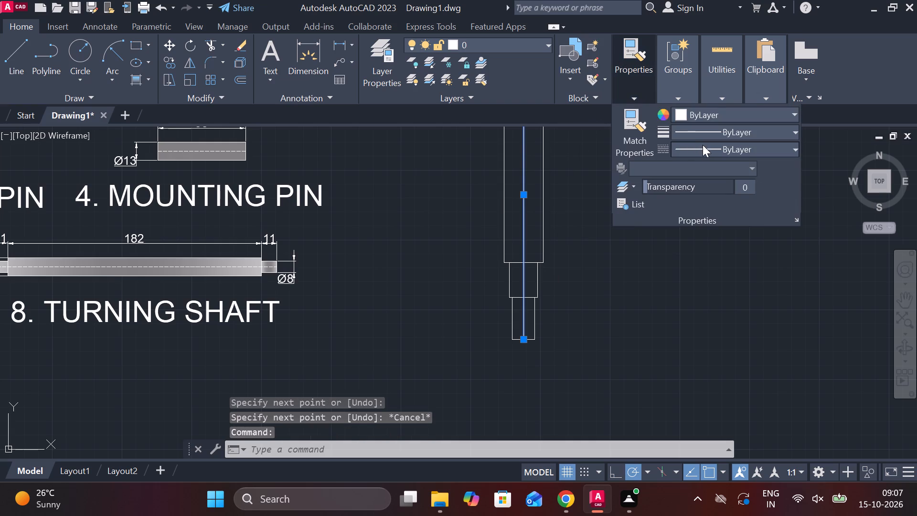
left_click(720, 198)
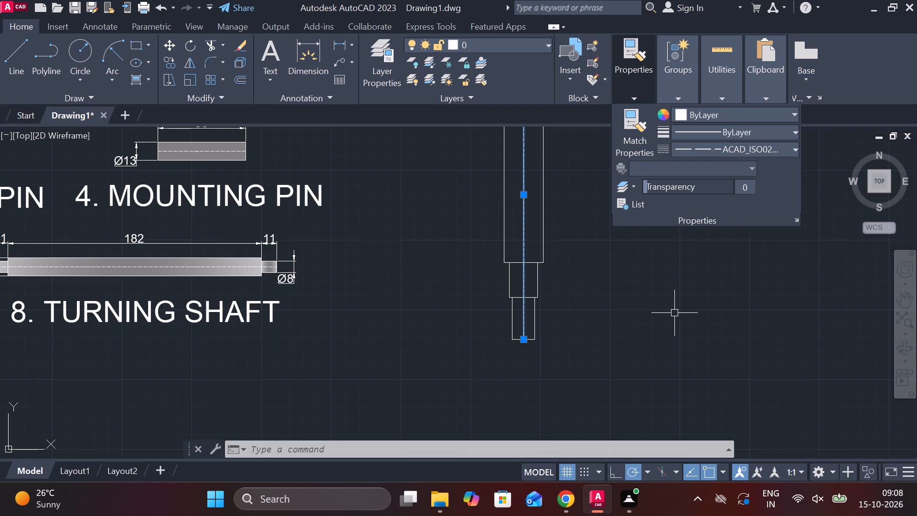
key("Escape")
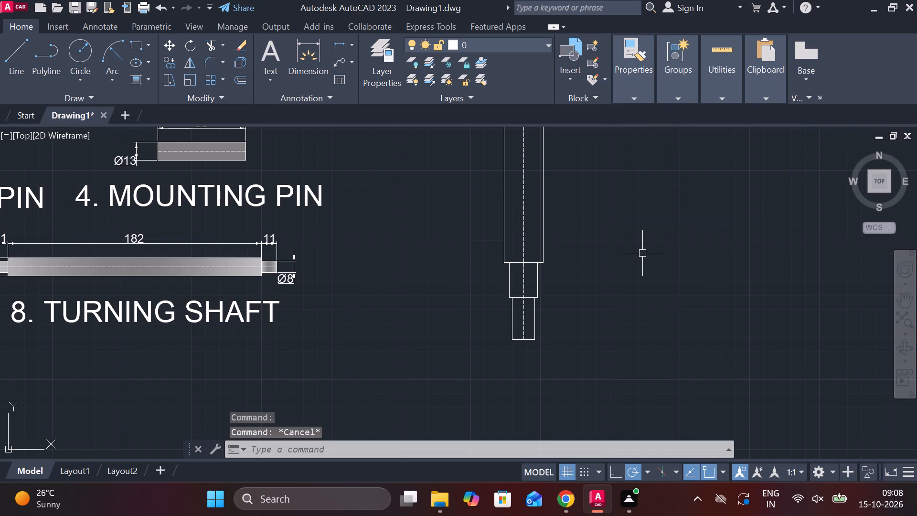
Add a vertical linear dimension for the length of the upper stepped section, placed to the right of the shaft.
left_click(339, 44)
middle_click_drag(491, 265, 424, 322)
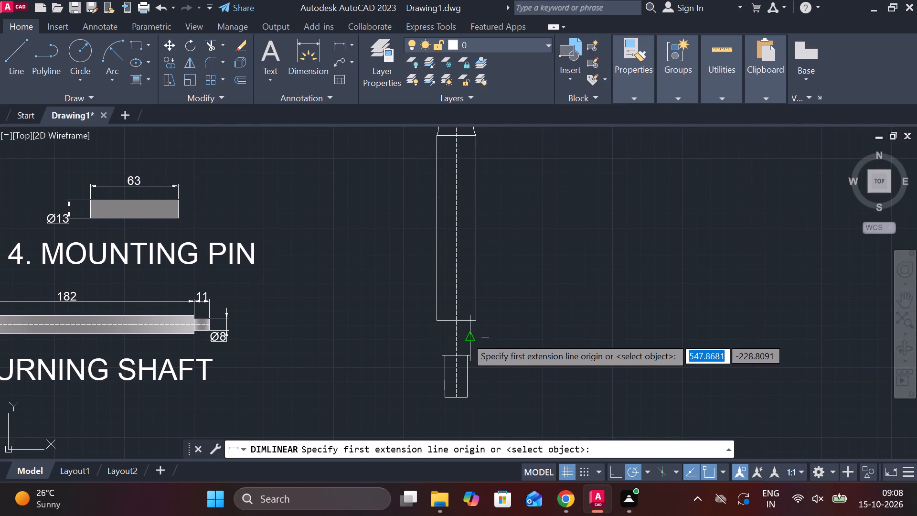
scroll(474, 341, "up", 1)
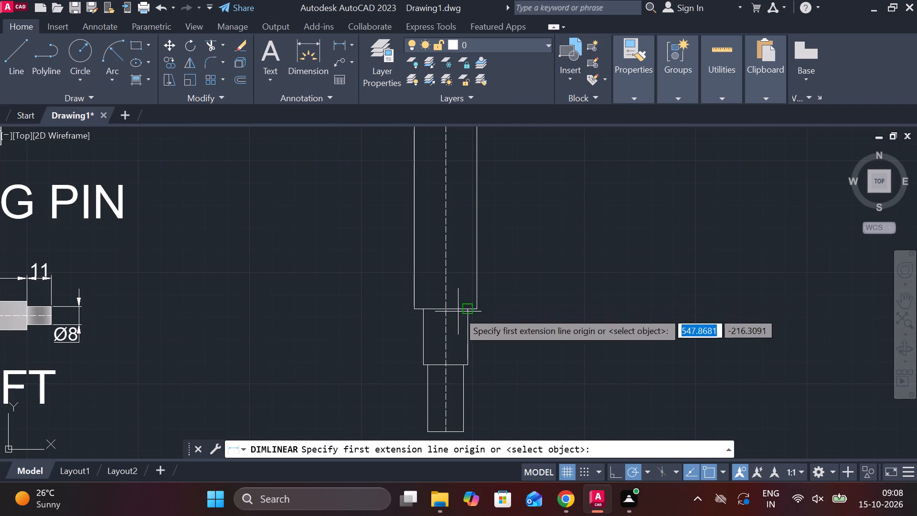
left_click(470, 312)
left_click(468, 358)
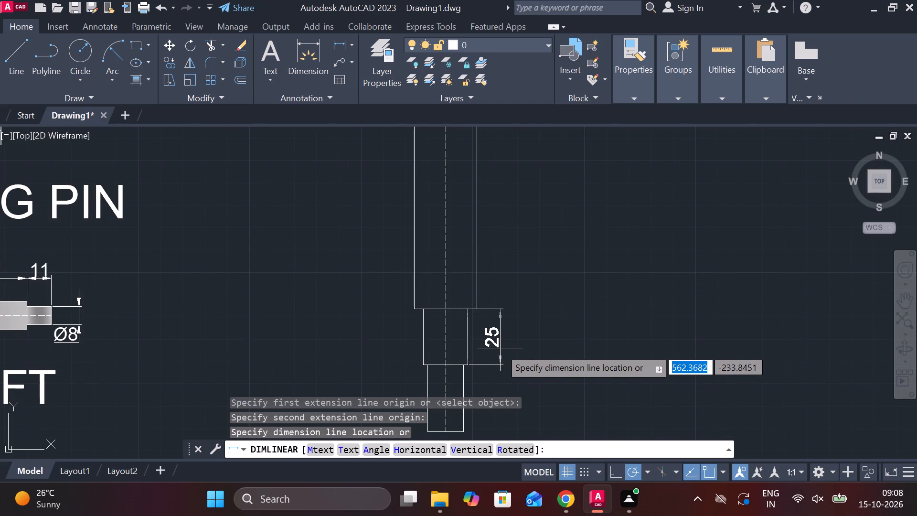
left_click(494, 326)
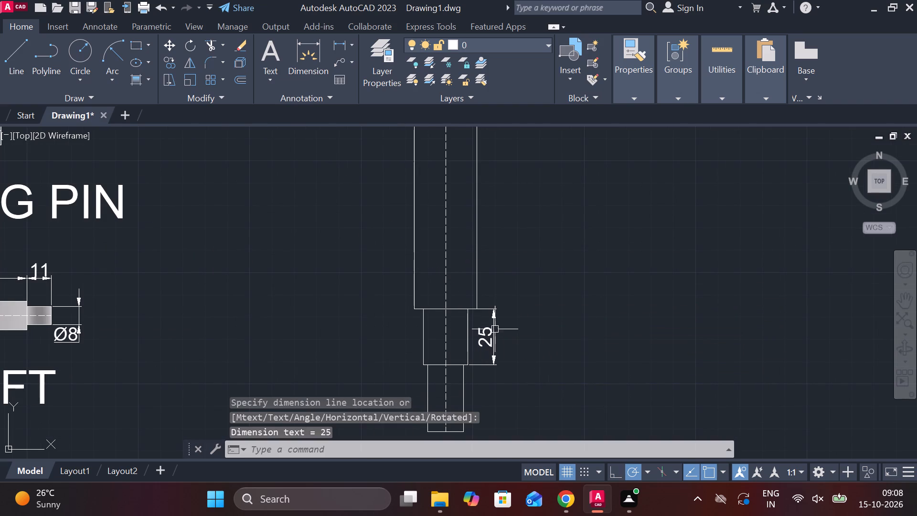
Add a vertical linear dimension for the length of the narrowest bottom section, placed to the left of the shaft.
middle_click_drag(492, 333, 477, 313)
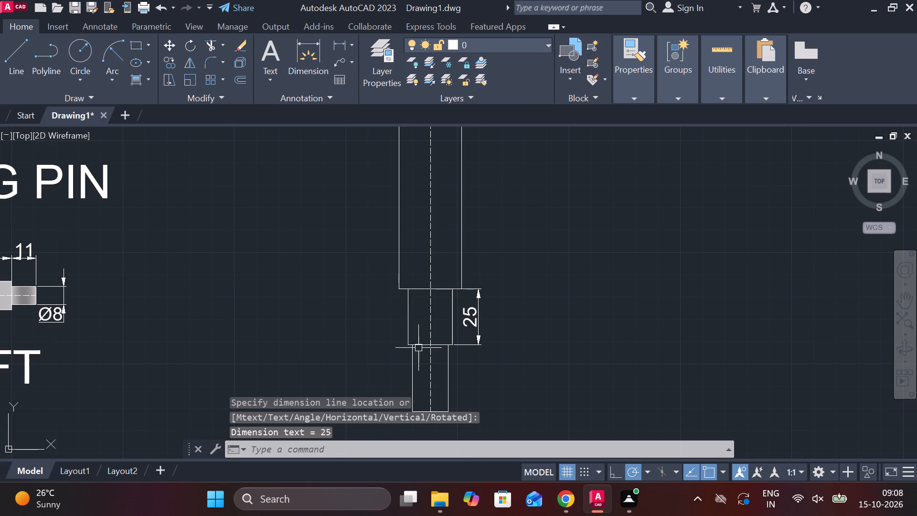
key("space")
left_click(413, 344)
left_click(410, 407)
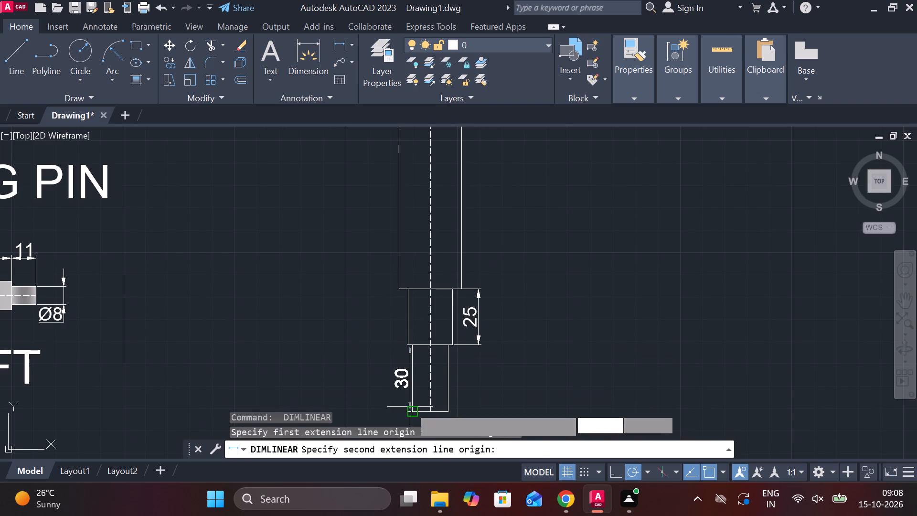
left_click(382, 394)
Add a vertical linear dimension spanning both stepped sections together, placed outside the bottom section's dimension.
key("space")
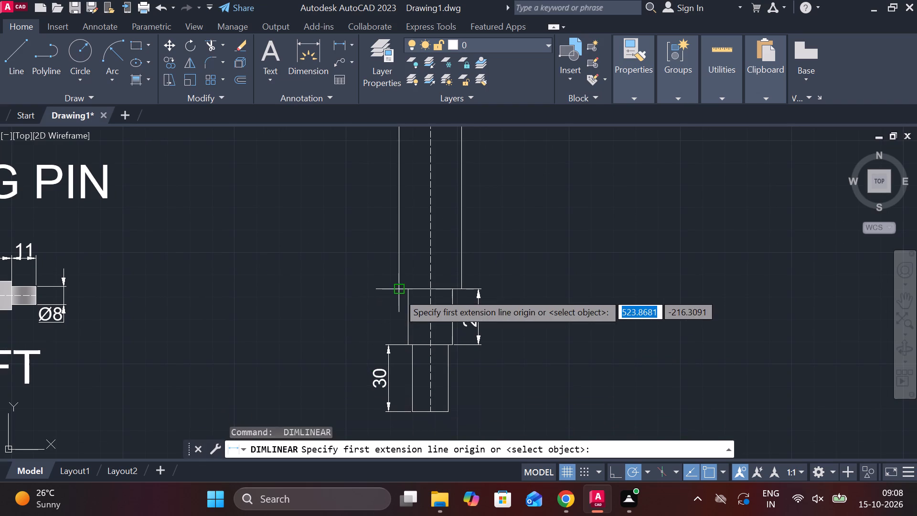
left_click(399, 293)
left_click(411, 406)
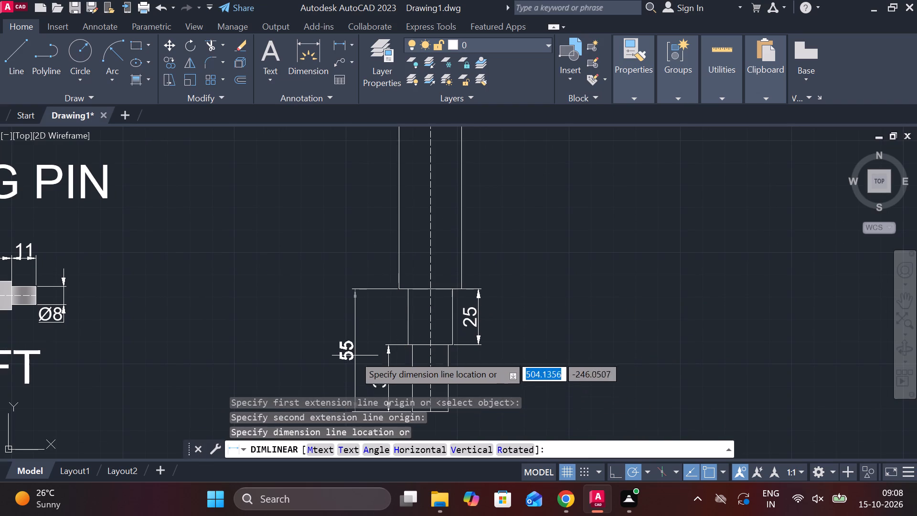
left_click(347, 346)
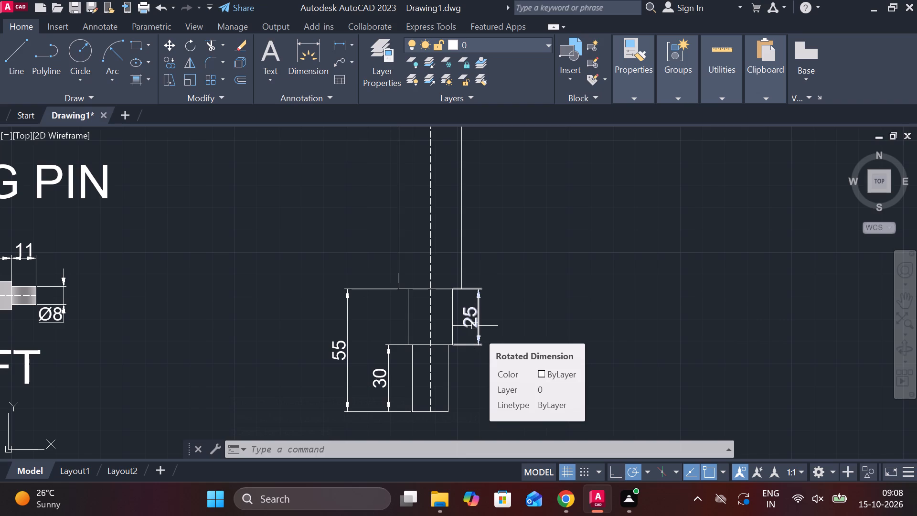
Add a horizontal linear dimension across the shaft's main body width, placed above the domed head.
left_click(344, 39)
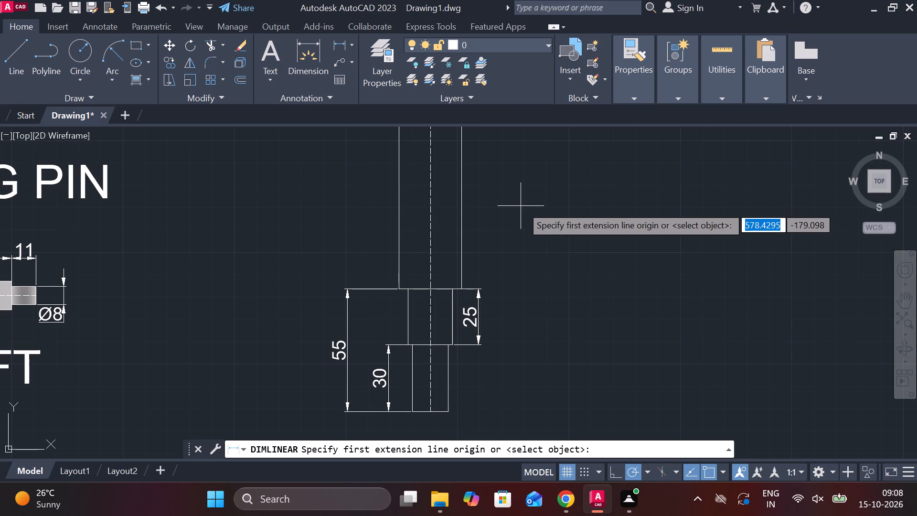
scroll(490, 220, "down", 1)
middle_click_drag(493, 219, 460, 356)
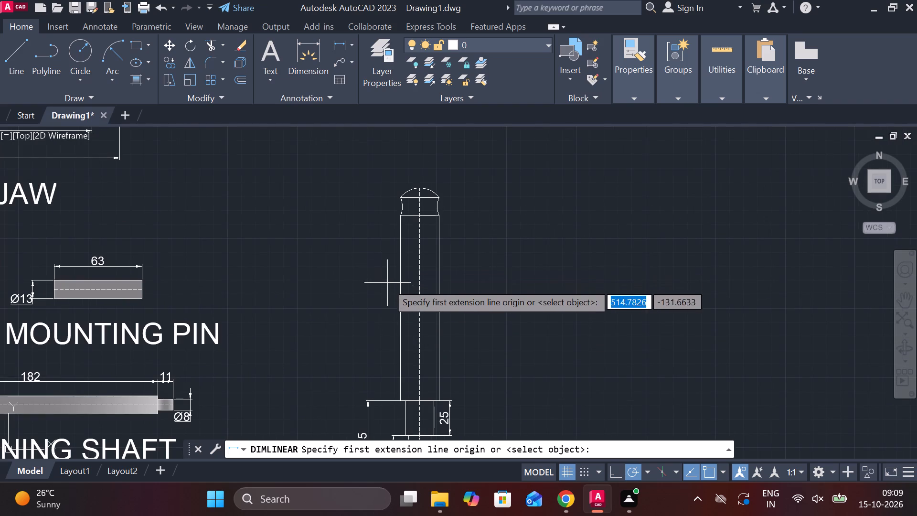
left_click(402, 294)
left_click(439, 294)
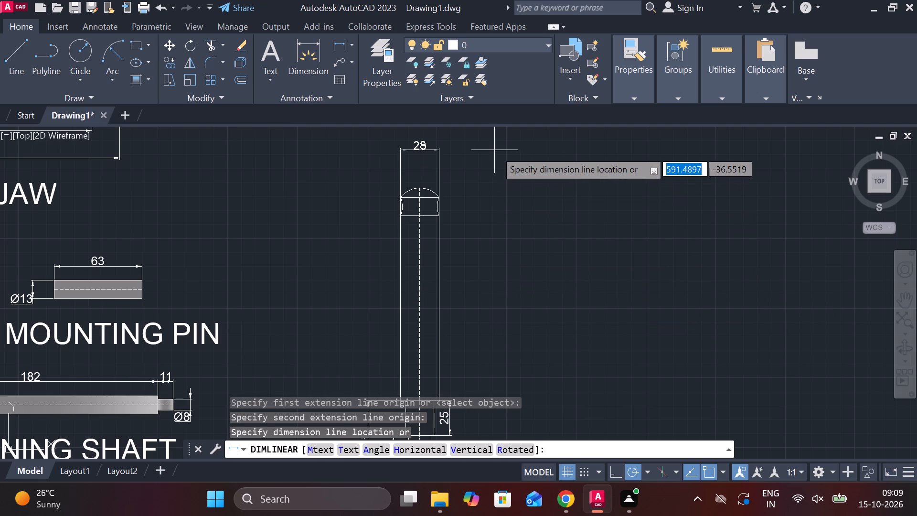
middle_click_drag(502, 169, 486, 235)
left_click(465, 230)
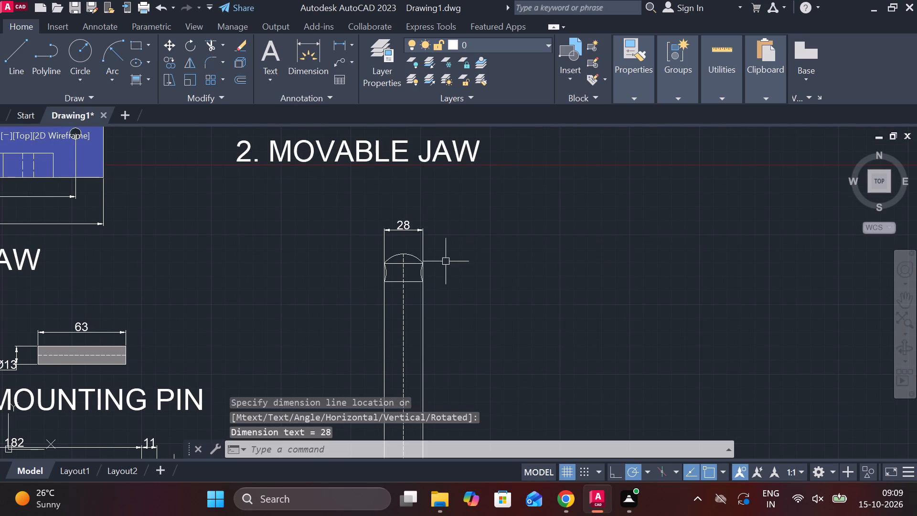
Add a vertical linear dimension for the height of the concave-sided neck just below the domed head, placed to the left of the shaft.
middle_click(446, 263)
scroll(444, 263, "up", 1)
middle_click_drag(424, 280, 451, 207)
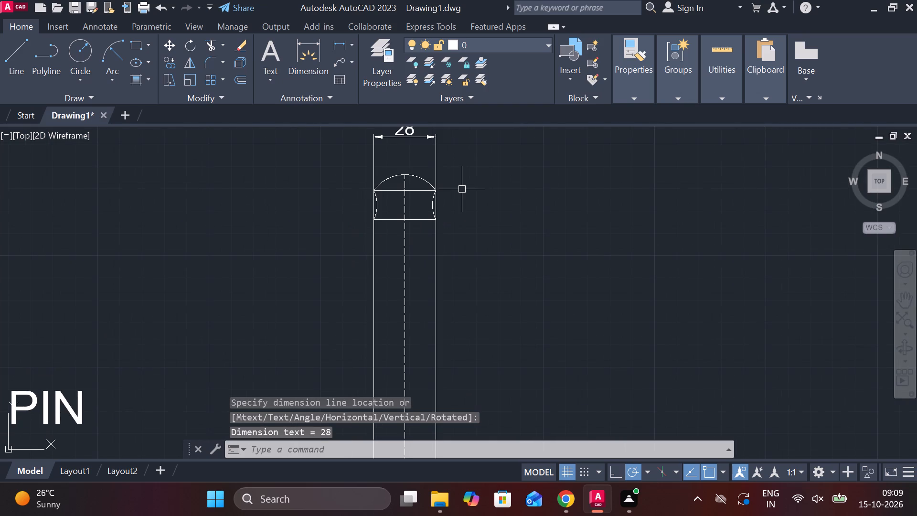
key("space")
left_click(366, 188)
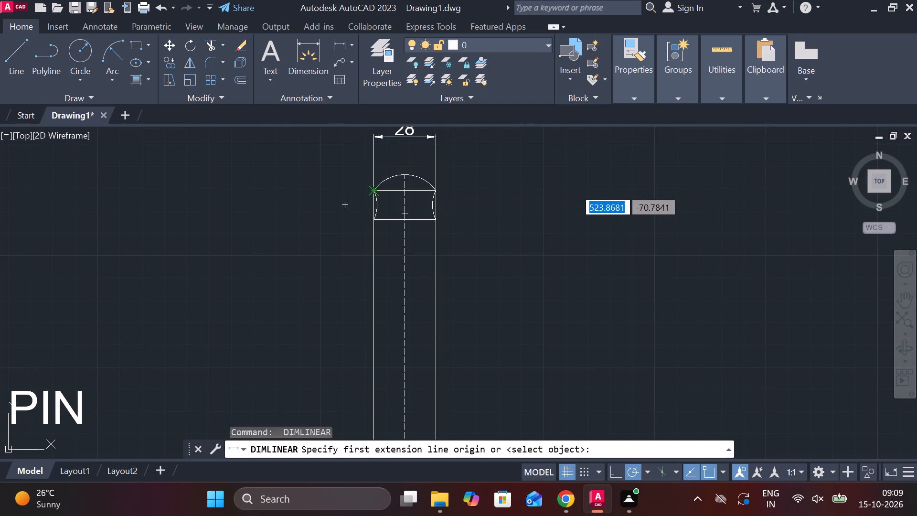
left_click(376, 218)
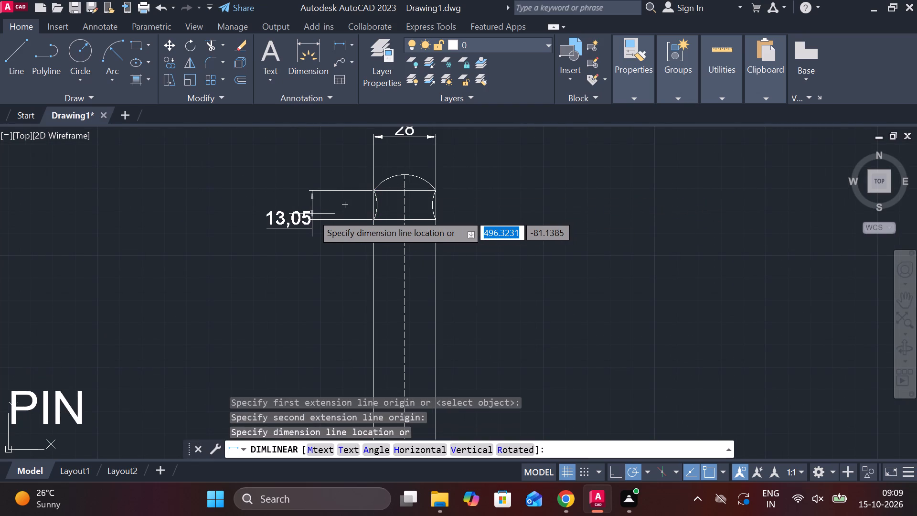
left_click(312, 214)
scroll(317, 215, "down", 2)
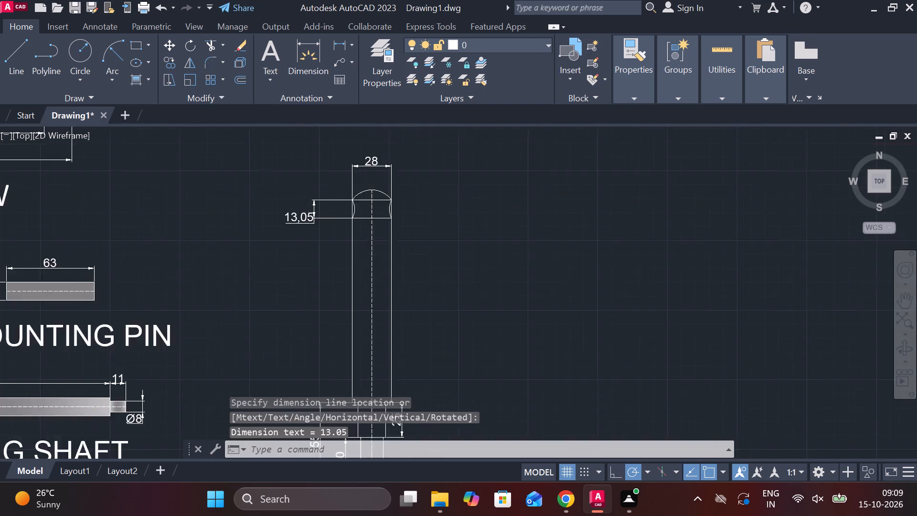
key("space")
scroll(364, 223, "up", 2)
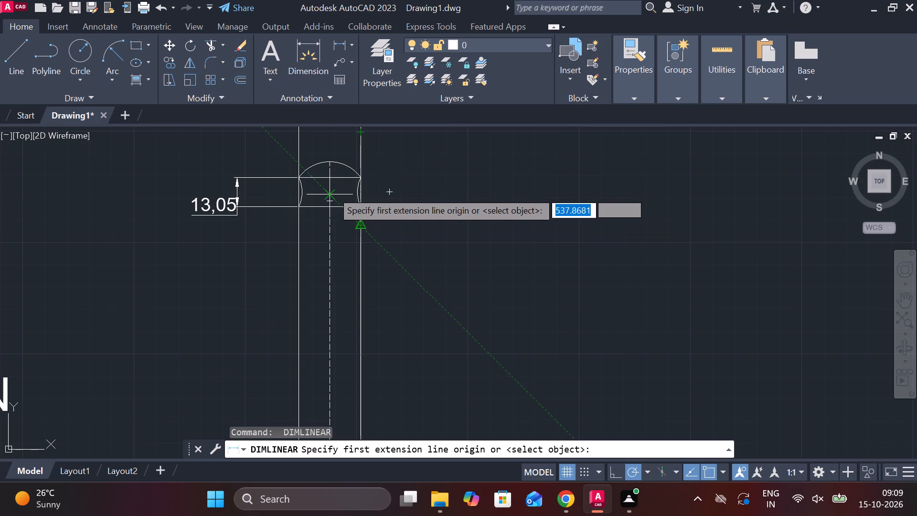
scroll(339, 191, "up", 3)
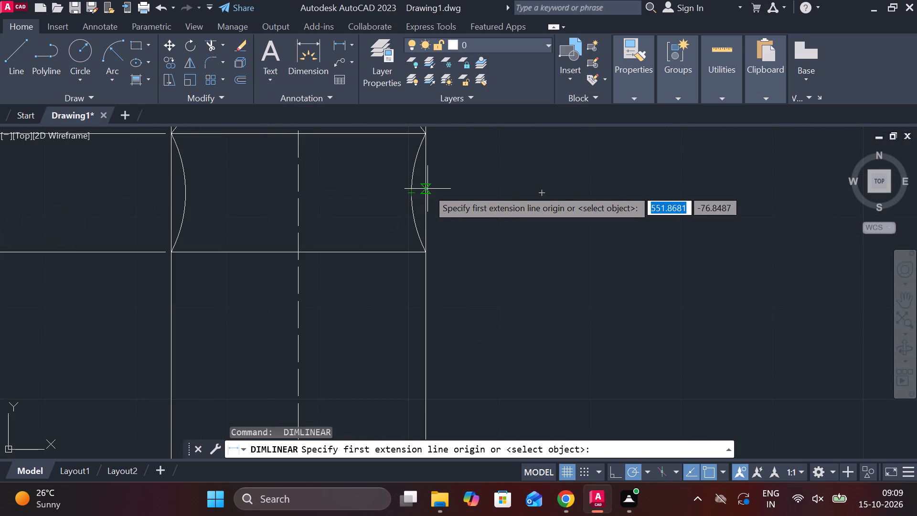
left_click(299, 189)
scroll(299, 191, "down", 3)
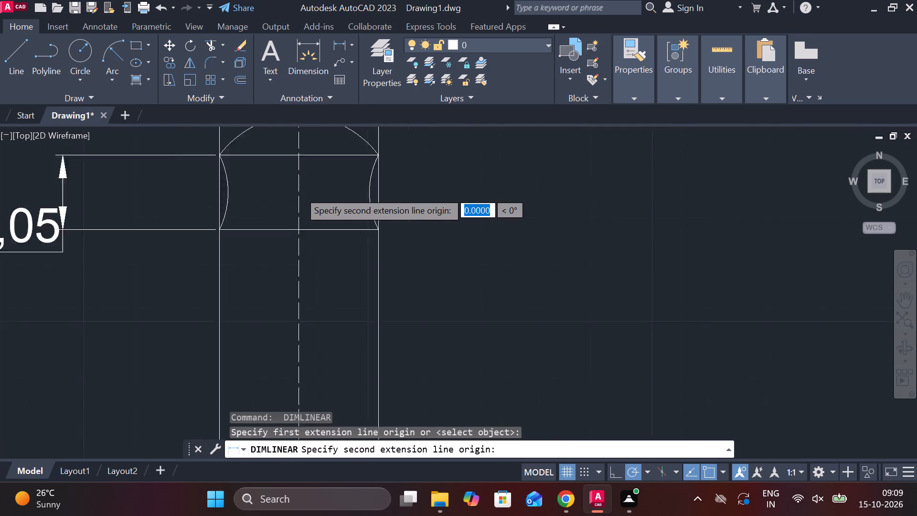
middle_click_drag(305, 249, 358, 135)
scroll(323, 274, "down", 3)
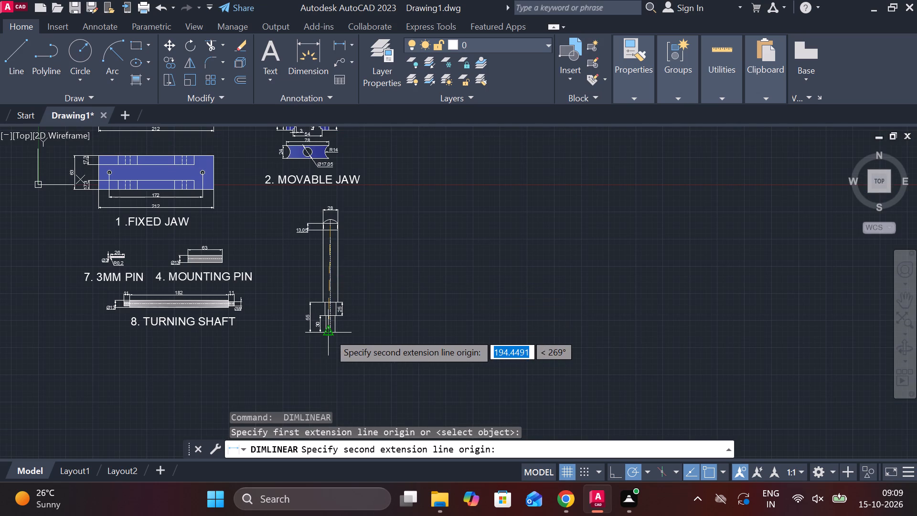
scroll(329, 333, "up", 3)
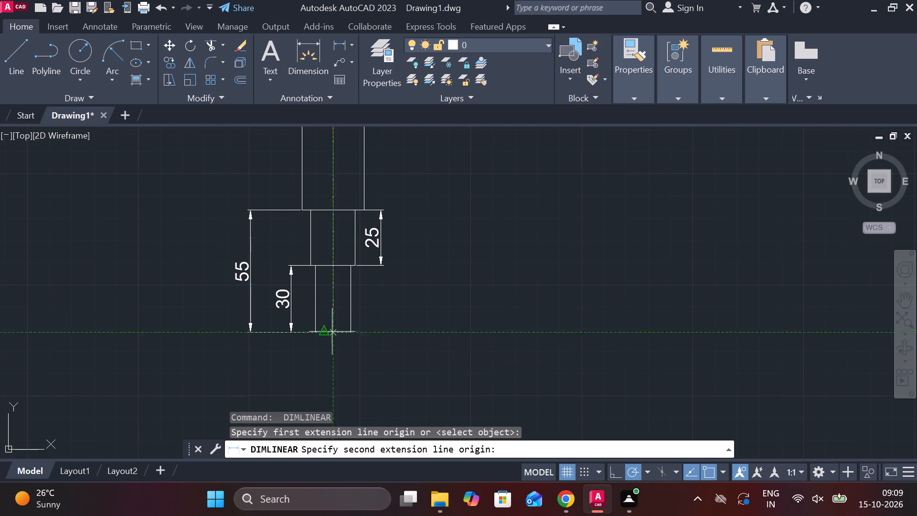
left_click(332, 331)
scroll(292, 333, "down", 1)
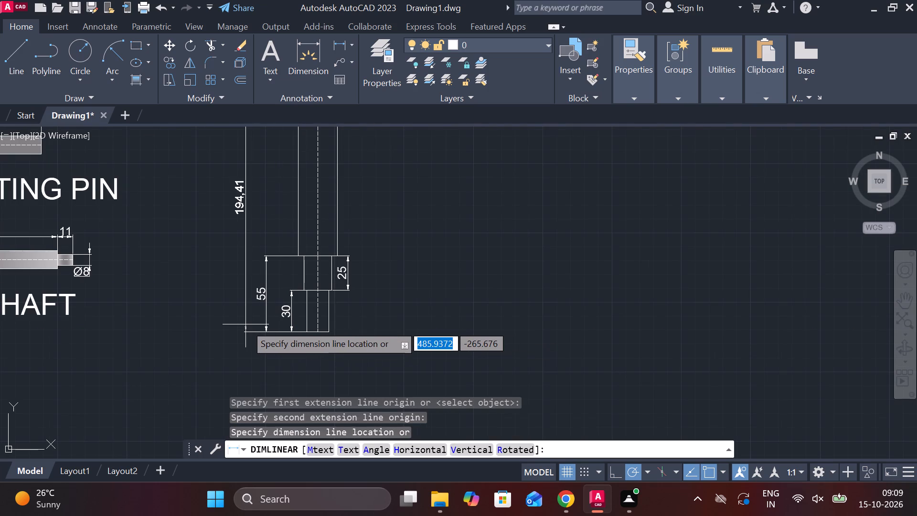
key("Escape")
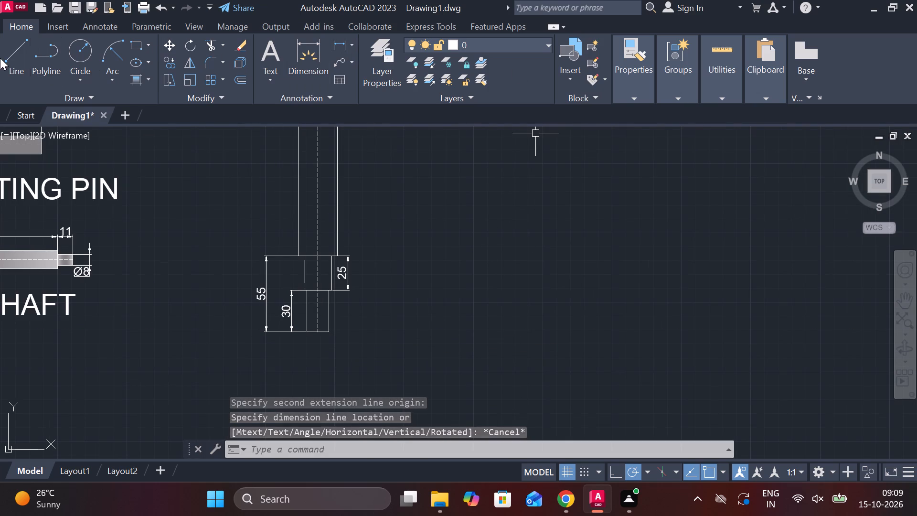
Draw a horizontal line across the neck below the dome, joining the midpoints of its two concave side arcs.
left_click(14, 52)
middle_click_drag(370, 177, 398, 311)
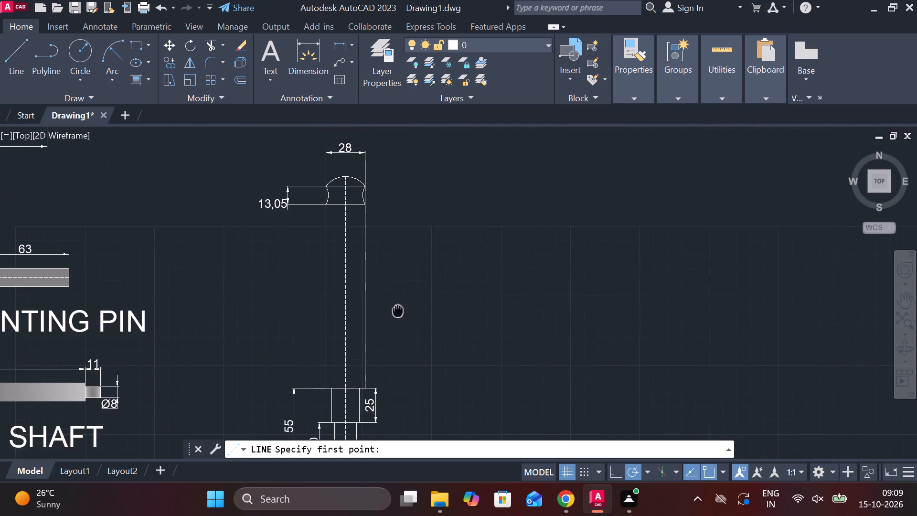
scroll(355, 174, "up", 4)
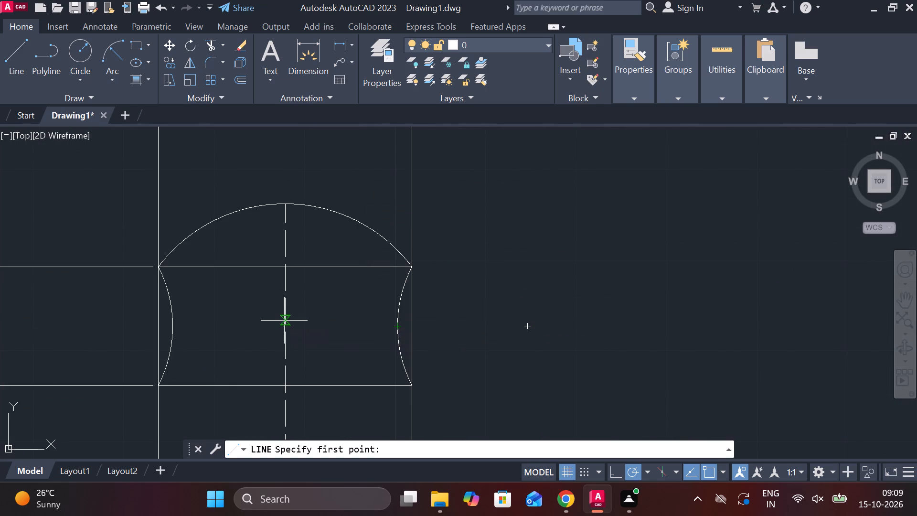
left_click(393, 327)
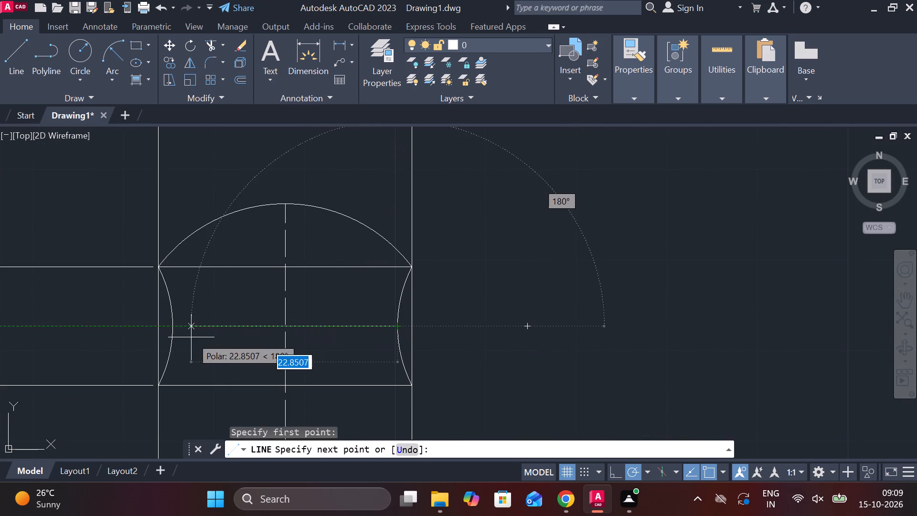
left_click(168, 324)
key("grave")
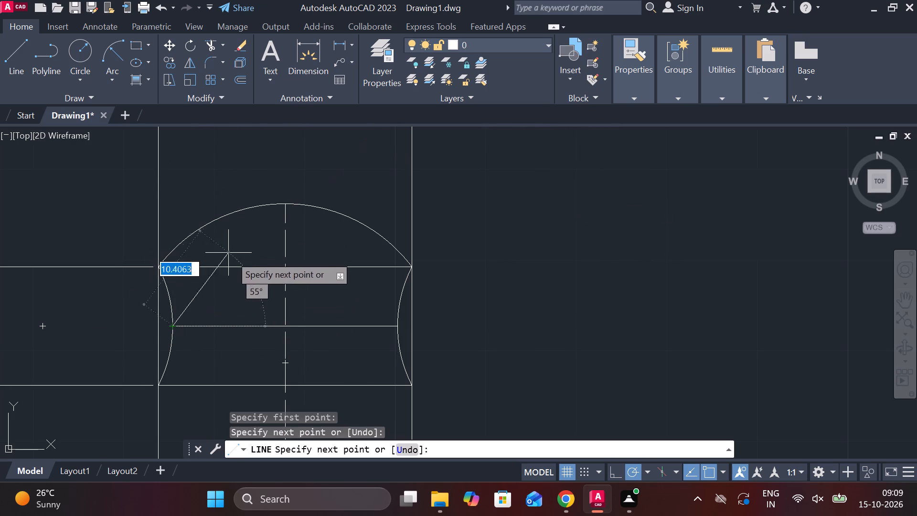
key("Escape")
Set the linetype of the neck's horizontal line to ACAD_ISO02W100.
left_click(255, 324)
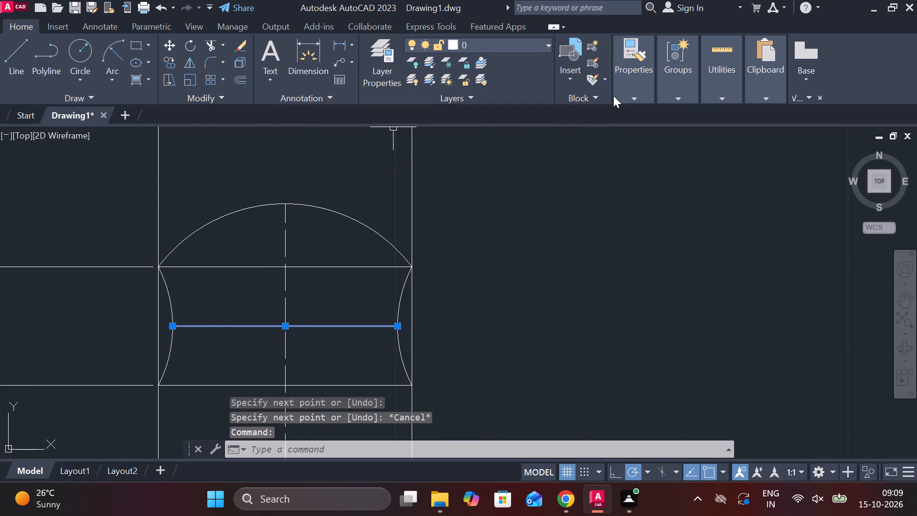
left_click(622, 96)
left_click(716, 154)
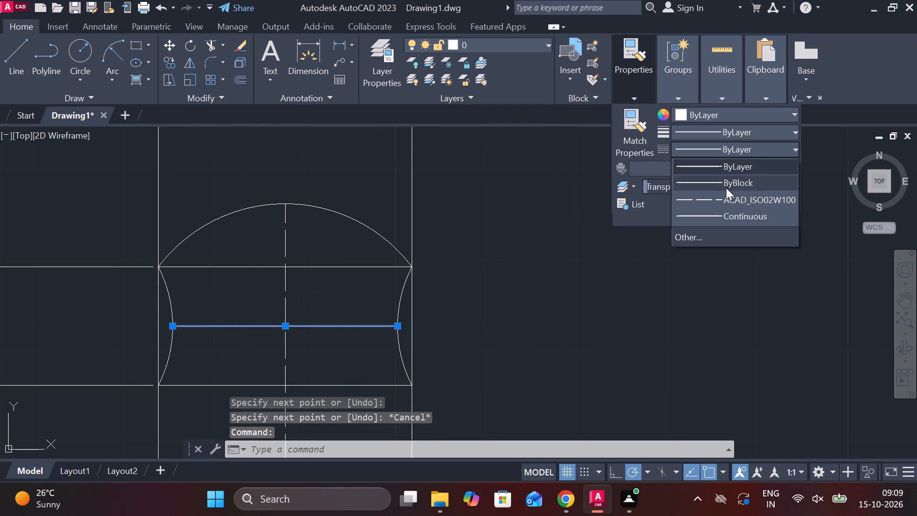
left_click(727, 200)
Add a vertical linear dimension from the neck's dashed line to the shaft's bottom end, placed to the left outside the 55 dimension.
left_click(339, 44)
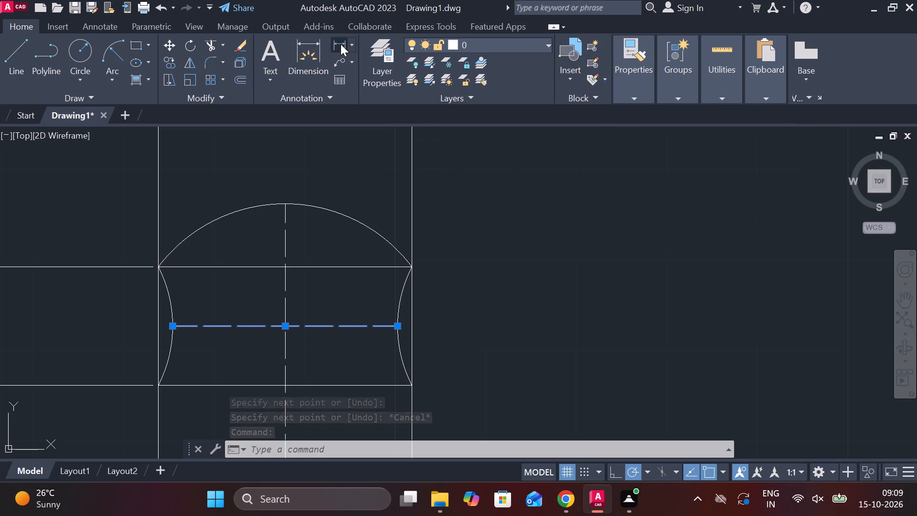
left_click(280, 331)
scroll(280, 331, "down", 4)
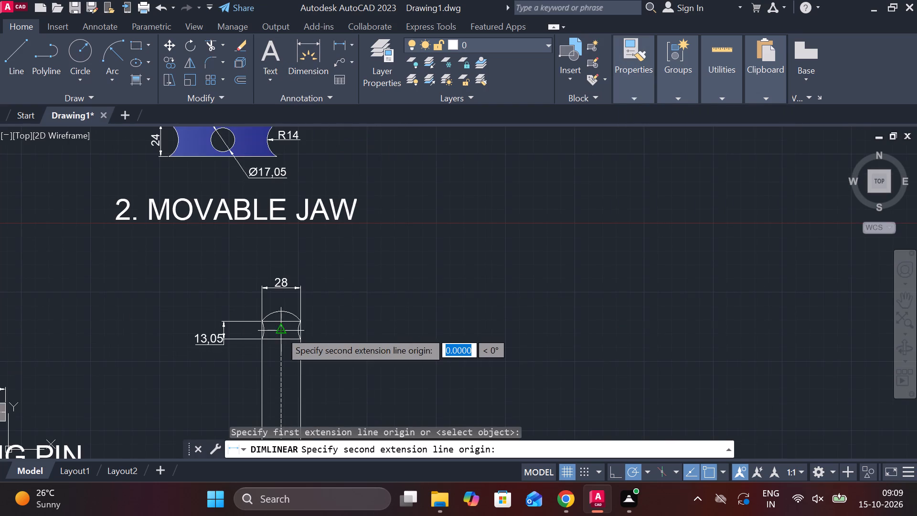
middle_click(275, 422)
middle_click(275, 422)
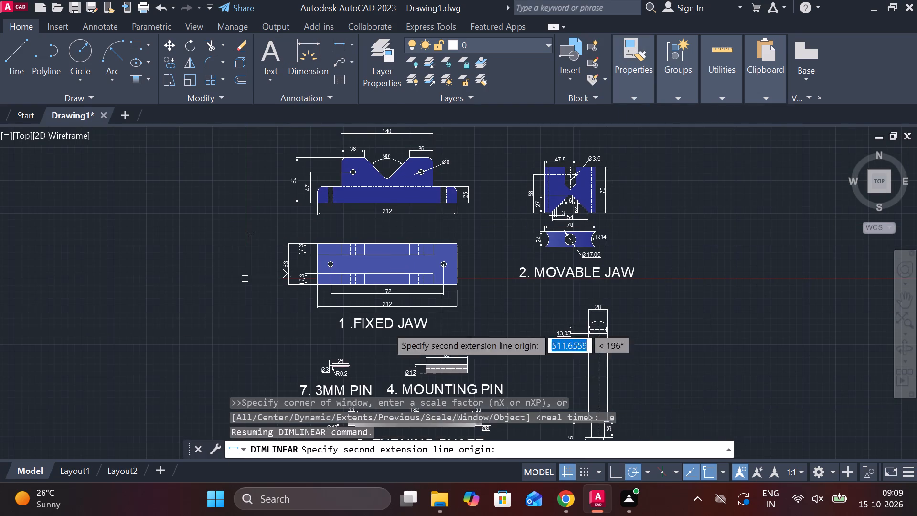
scroll(517, 365, "up", 2)
middle_click_drag(499, 350, 404, 261)
middle_click_drag(533, 330, 421, 224)
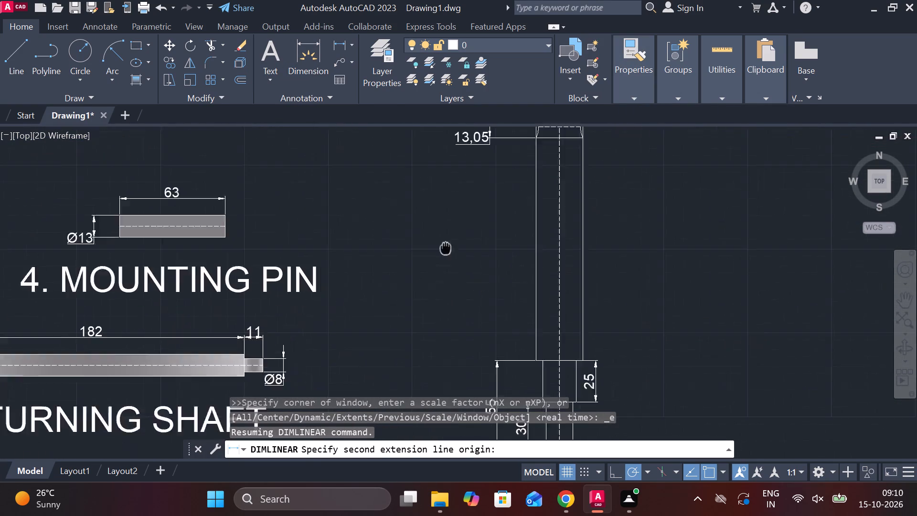
scroll(493, 311, "up", 1)
middle_click_drag(506, 355, 468, 227)
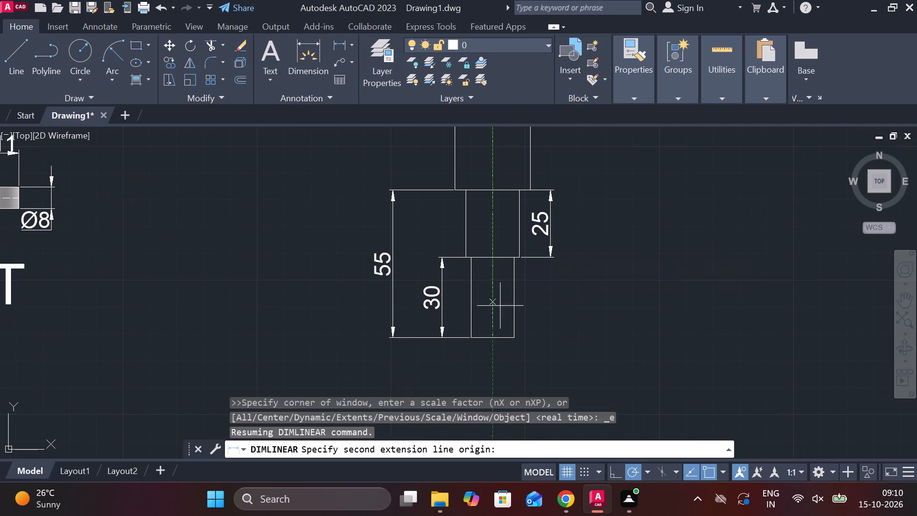
left_click(494, 333)
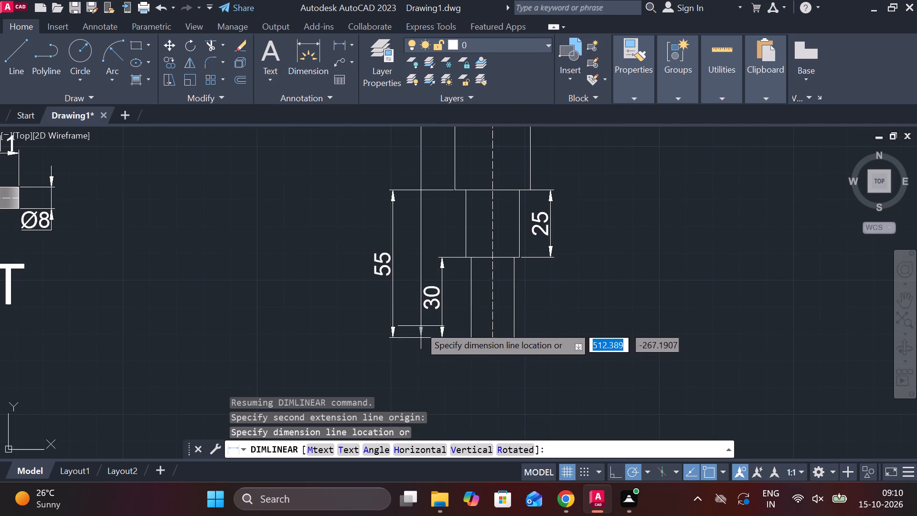
middle_click(345, 292)
scroll(345, 292, "down", 2)
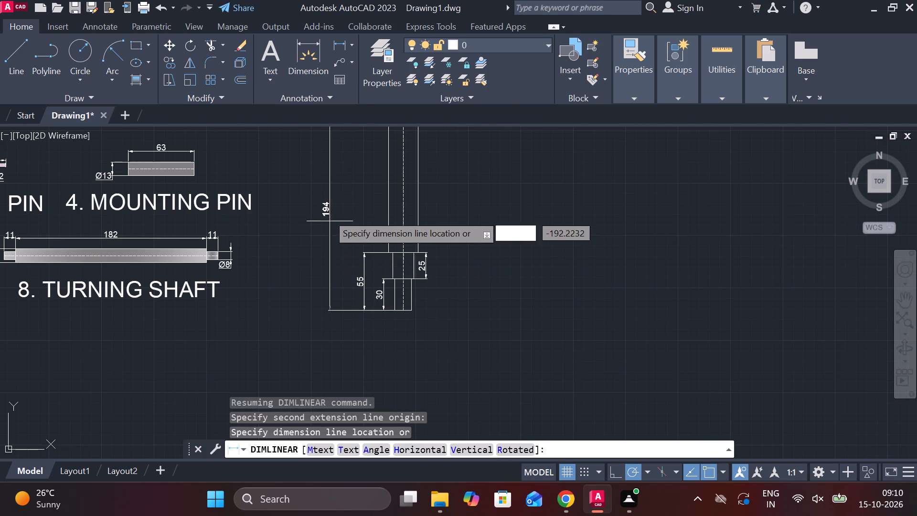
left_click(340, 210)
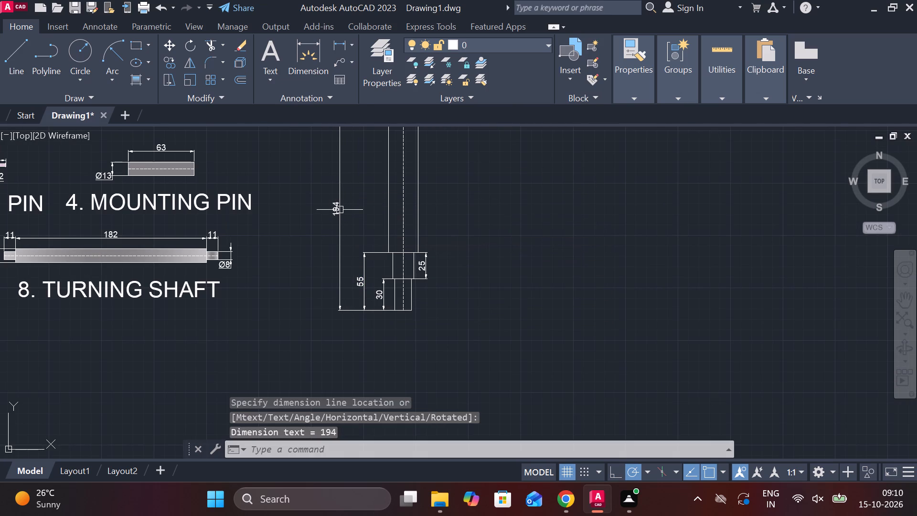
Add a radius dimension to the domed head's arc, placed above and to the right of the head.
middle_click_drag(480, 272, 458, 313)
middle_click_drag(448, 263, 437, 345)
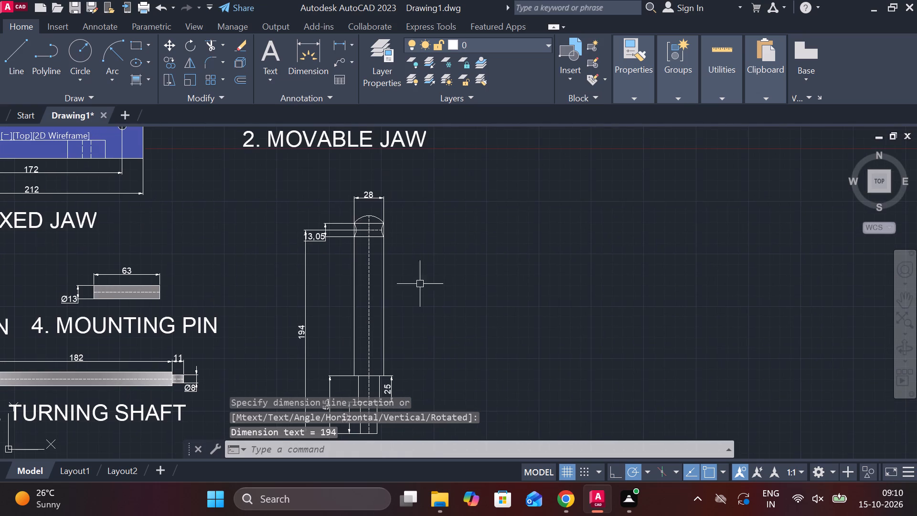
scroll(344, 224, "up", 2)
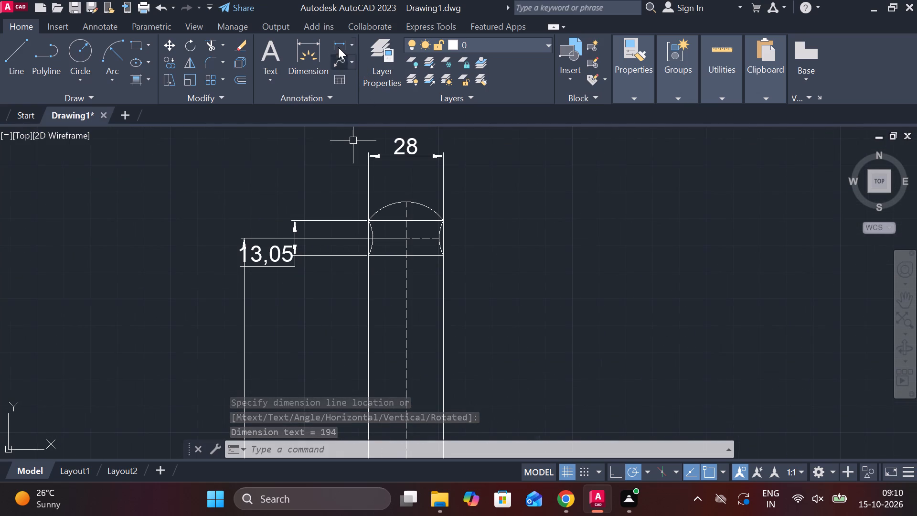
left_click(352, 43)
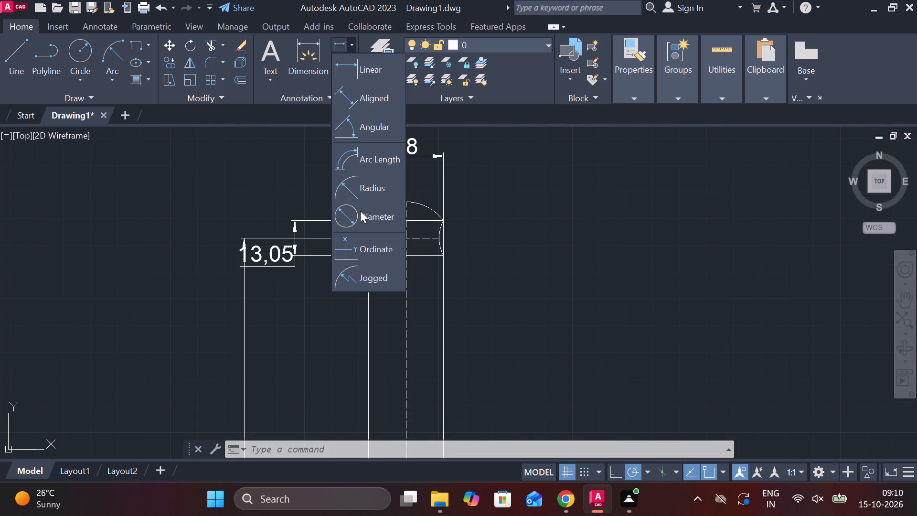
left_click(364, 188)
left_click(430, 207)
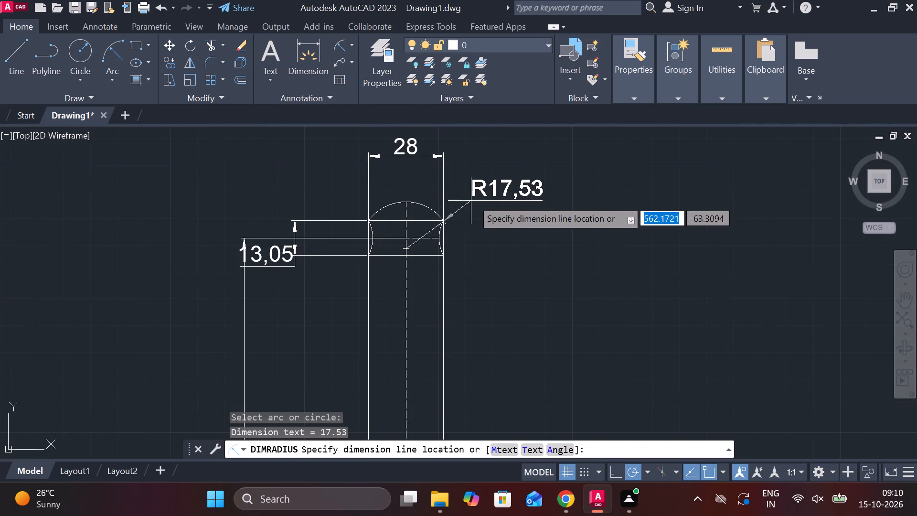
left_click(472, 177)
Replace the text of the dome's radius dimension with R22.
scroll(481, 174, "up", 1)
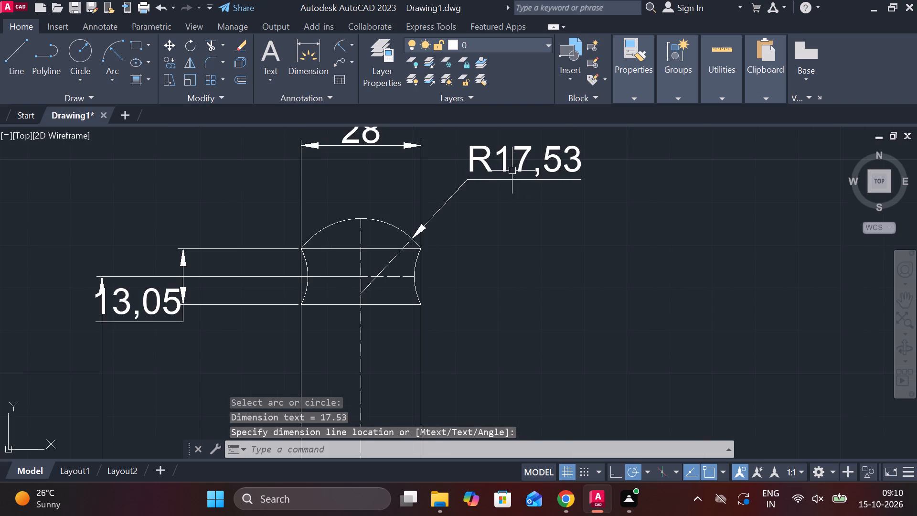
double_click(522, 161)
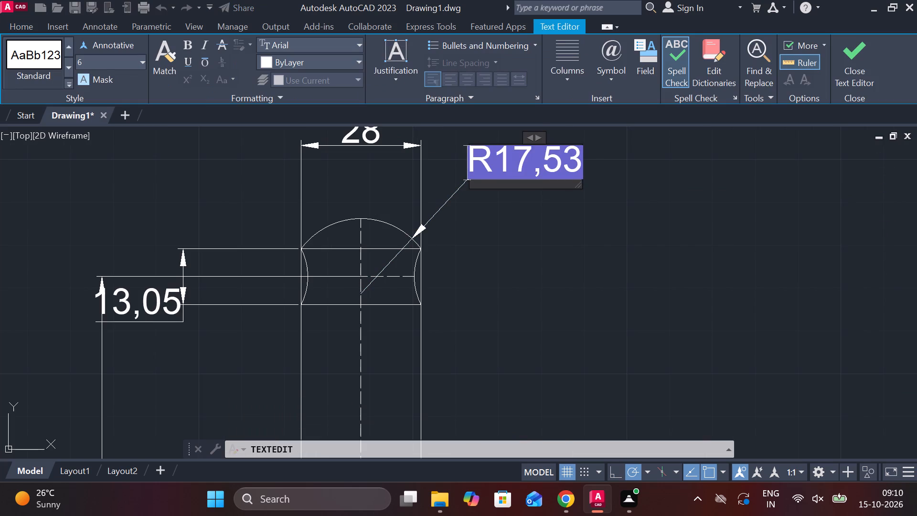
key("r")
key("Right")
key("Right")
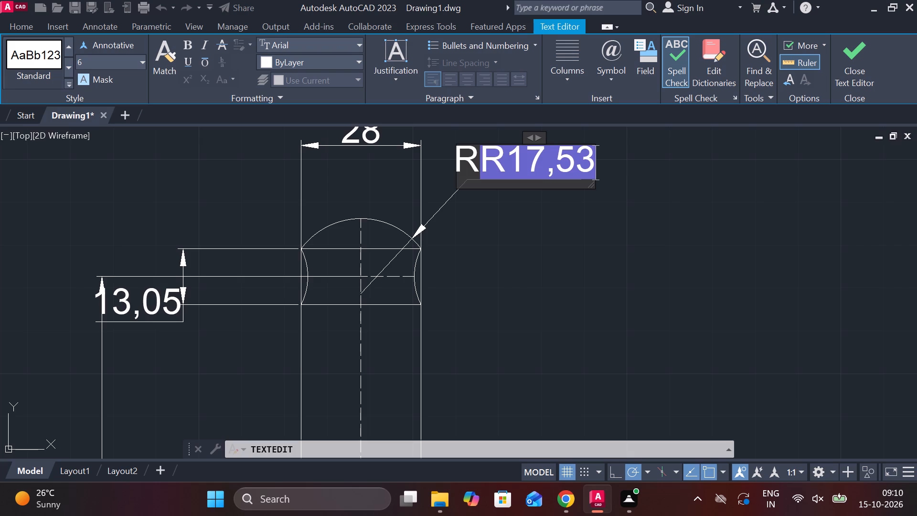
key("BackSpace")
key("BackSpace")
key("r")
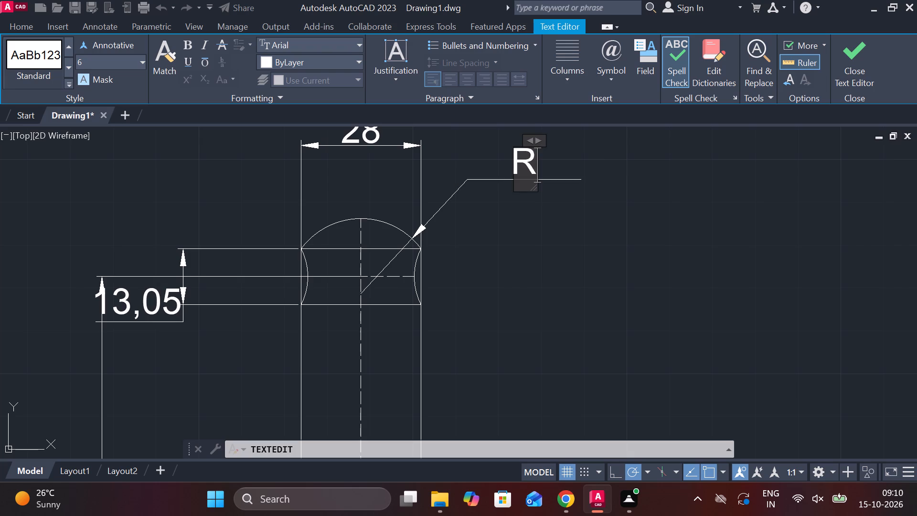
type("22")
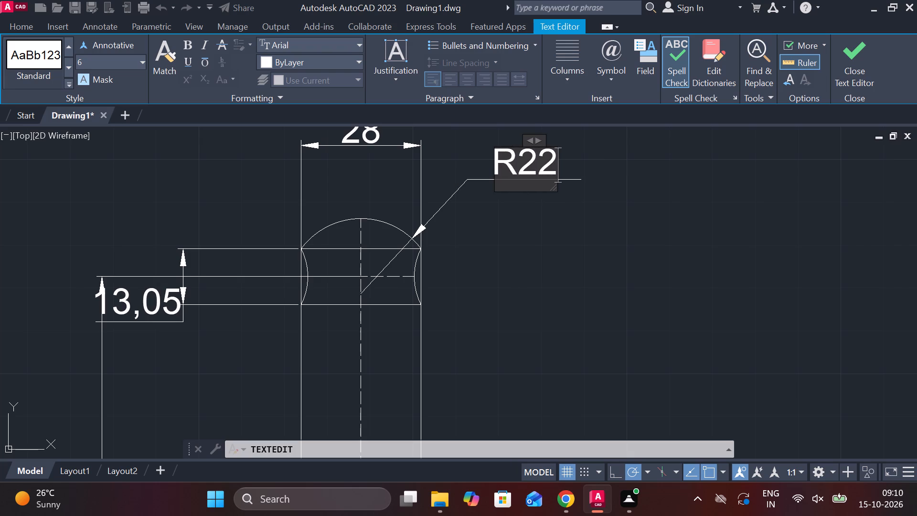
left_click(862, 63)
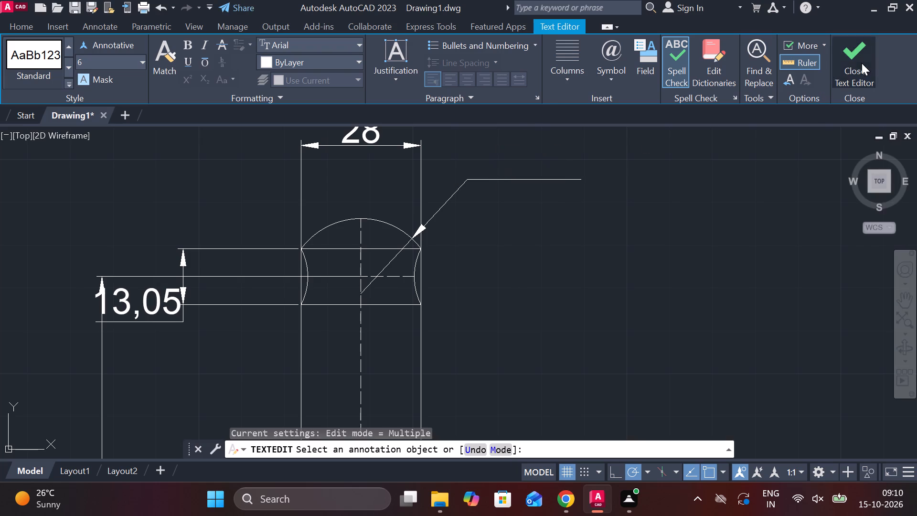
Add a diameter symbol before the 28 in the domed head's width dimension.
scroll(484, 278, "down", 3)
scroll(472, 341, "up", 2)
middle_click_drag(481, 340, 449, 318)
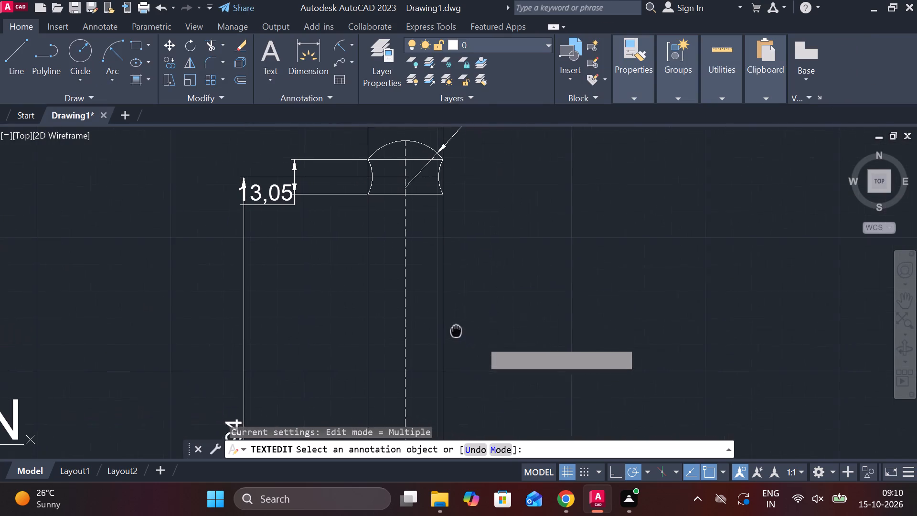
middle_click_drag(449, 318, 448, 316)
middle_click_drag(460, 193, 489, 340)
scroll(440, 247, "up", 2)
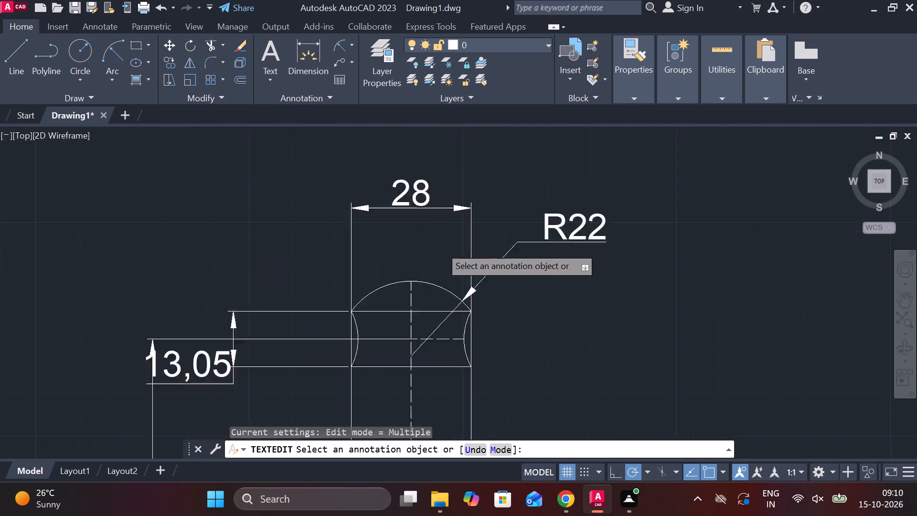
scroll(440, 247, "up", 1)
key("Escape")
middle_click_drag(401, 185, 425, 237)
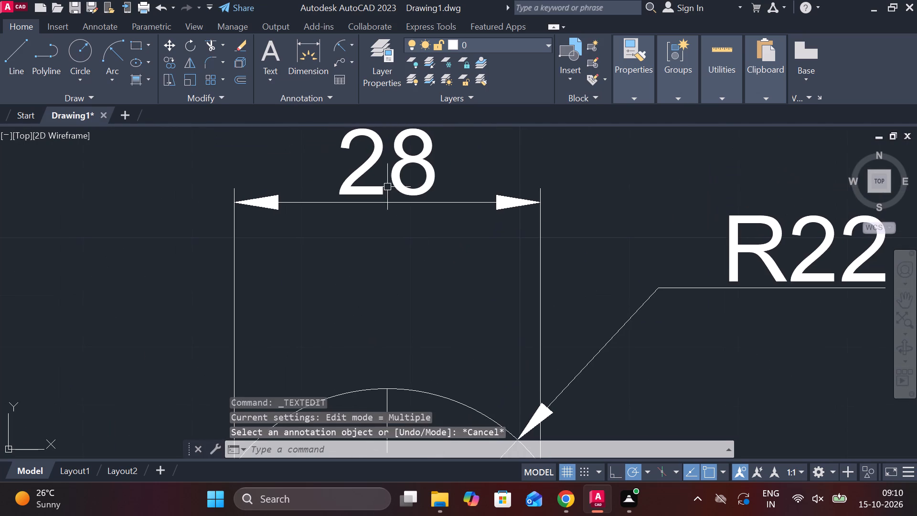
double_click(387, 185)
key("Escape")
double_click(380, 159)
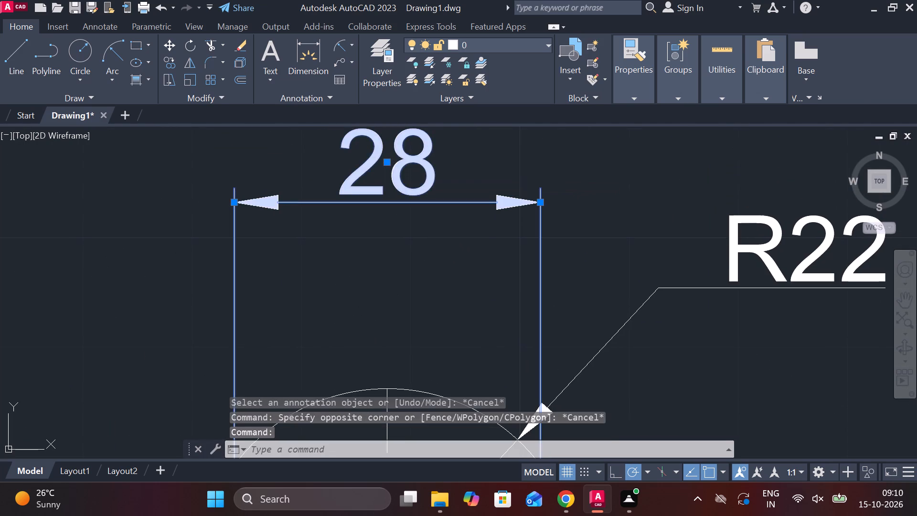
left_click(599, 74)
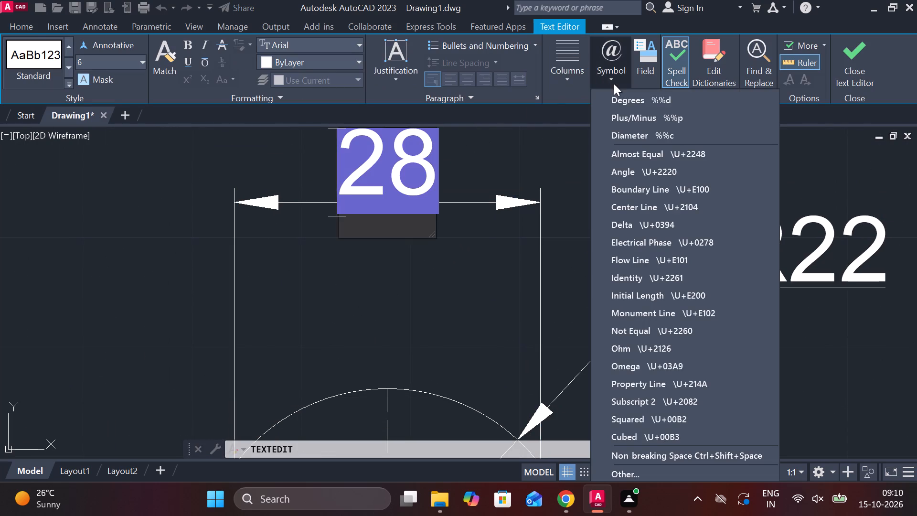
left_click(628, 134)
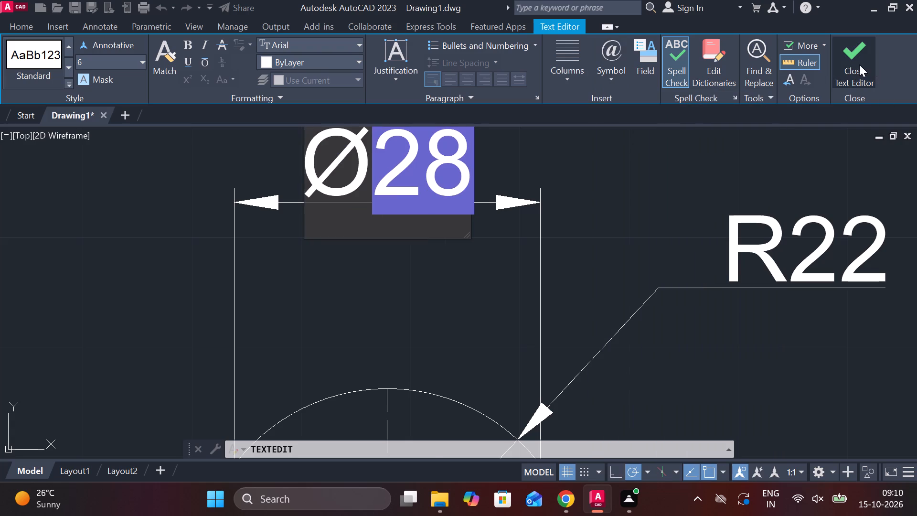
left_click(859, 64)
scroll(561, 333, "down", 5)
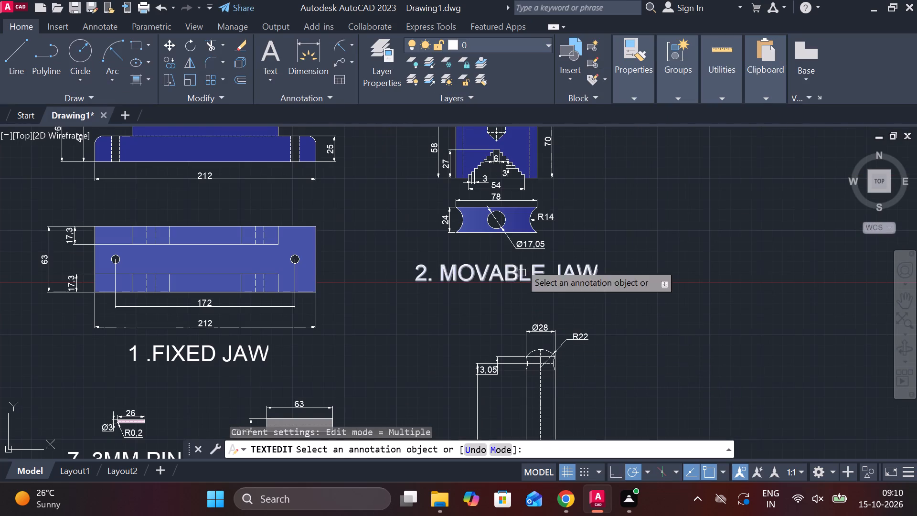
scroll(565, 344, "down", 1)
middle_click_drag(572, 379, 499, 261)
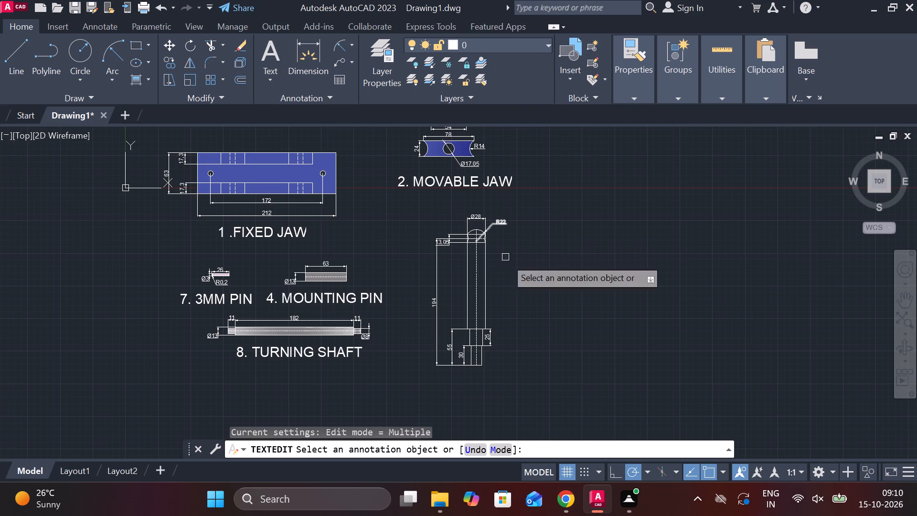
scroll(476, 381, "up", 4)
scroll(501, 338, "up", 1)
key("Escape")
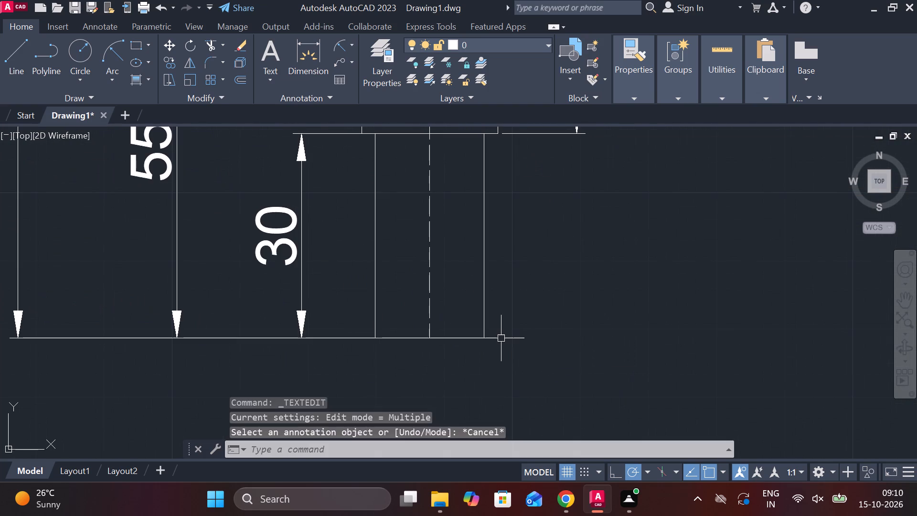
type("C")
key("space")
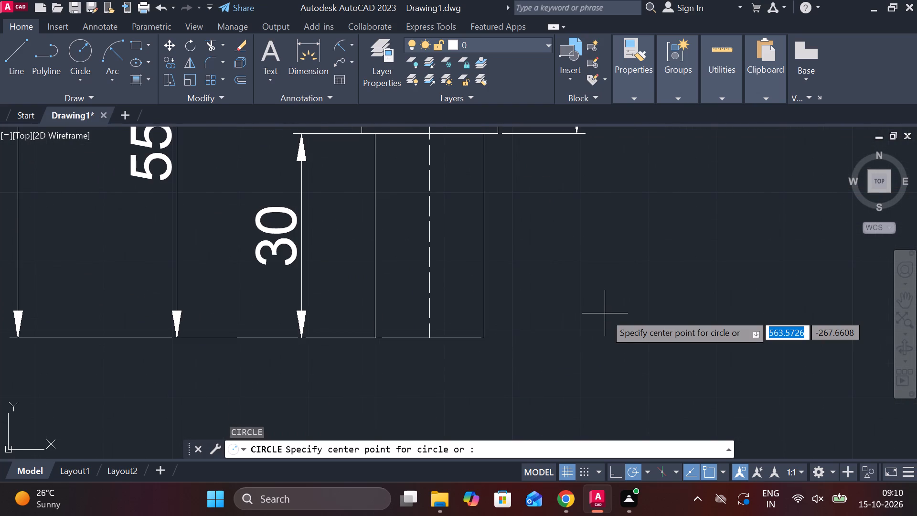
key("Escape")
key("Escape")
Chamfer the lower right corner of the shaft's bottom end with a length of 1 and an angle of 45.
type("CH")
left_click(645, 357)
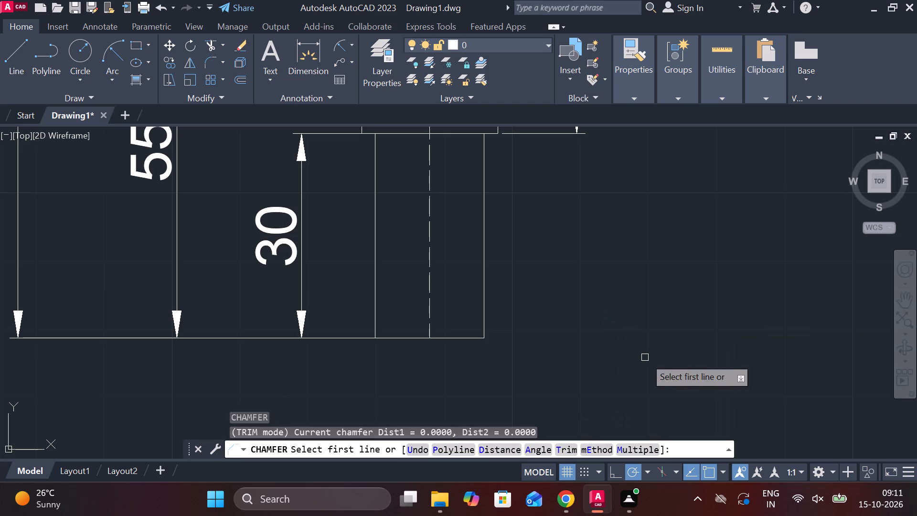
left_click(537, 449)
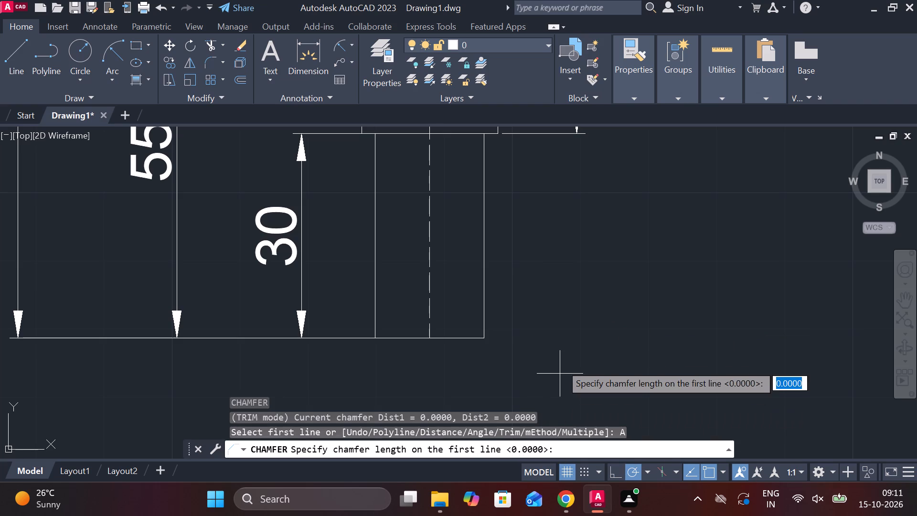
type("1")
key("space")
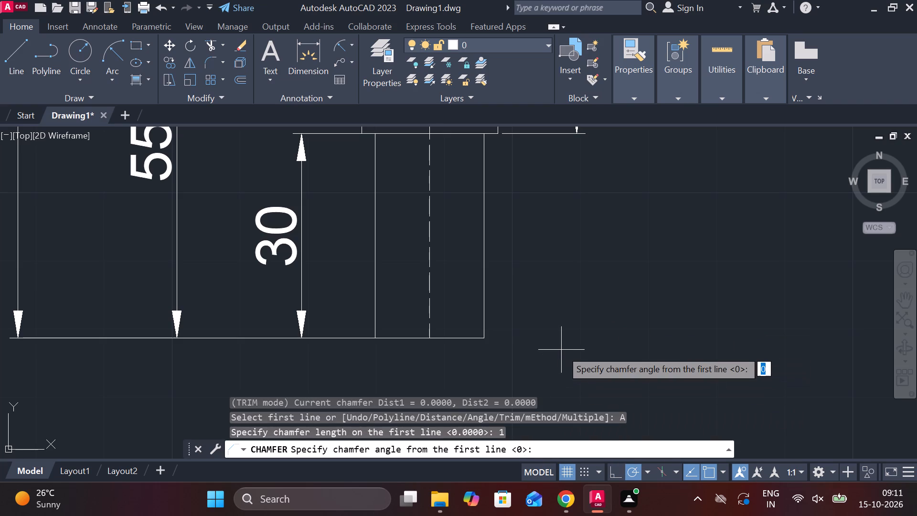
type("45")
key("space")
left_click(454, 340)
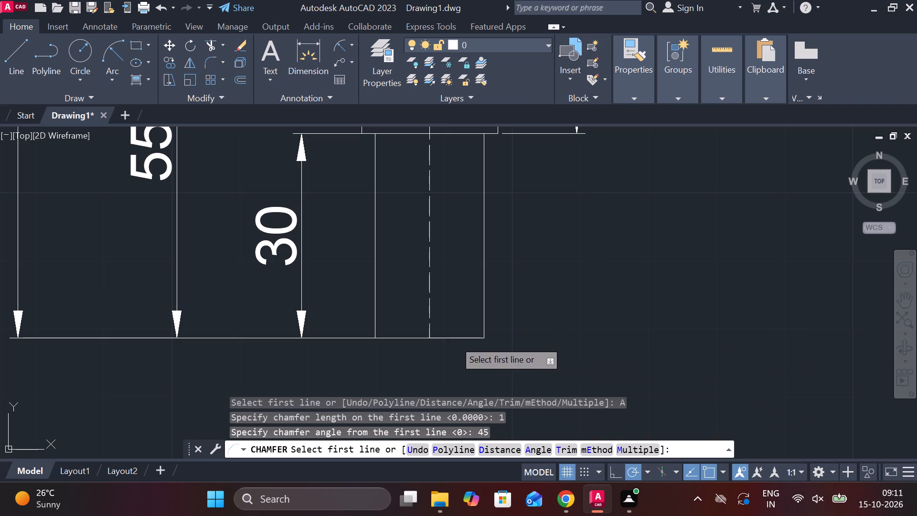
left_click(481, 317)
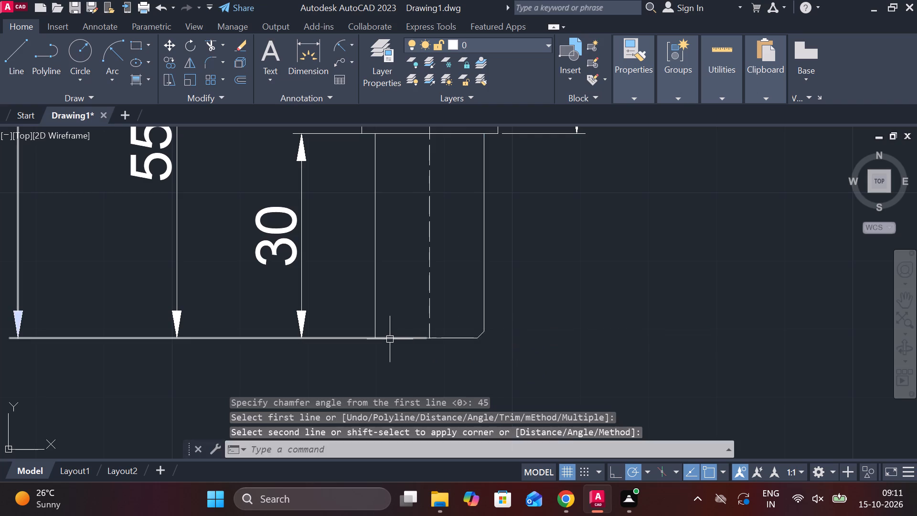
Chamfer the lower left corner of the shaft's bottom end with the same length and angle settings.
key("space")
double_click(391, 339)
left_click(378, 320)
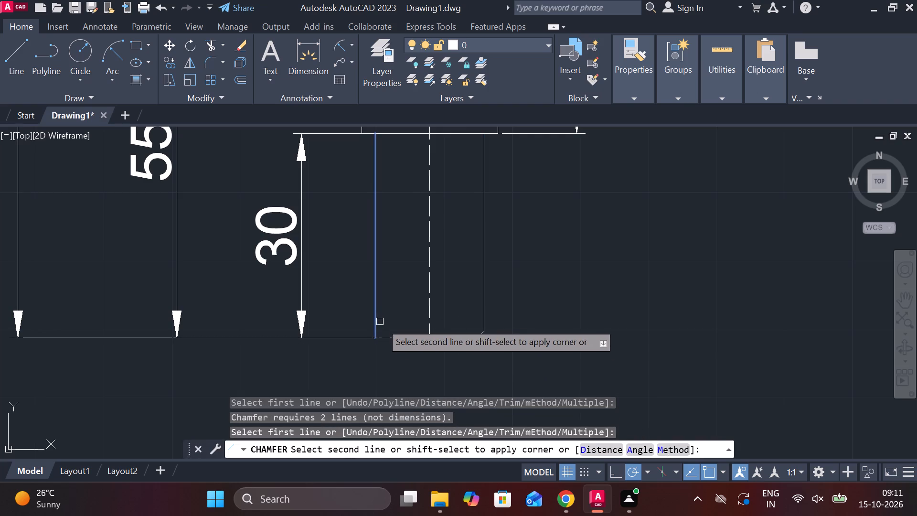
left_click(398, 338)
left_click(412, 338)
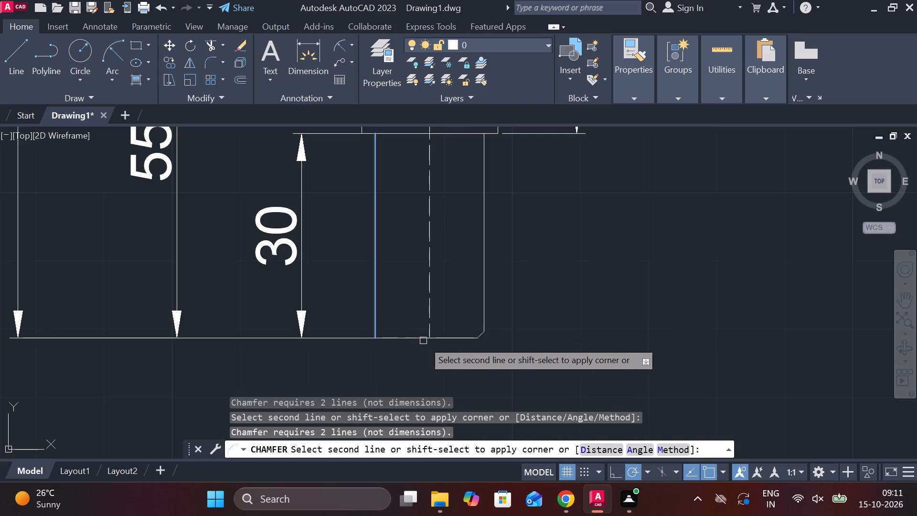
left_click(423, 341)
scroll(413, 332, "up", 2)
double_click(448, 348)
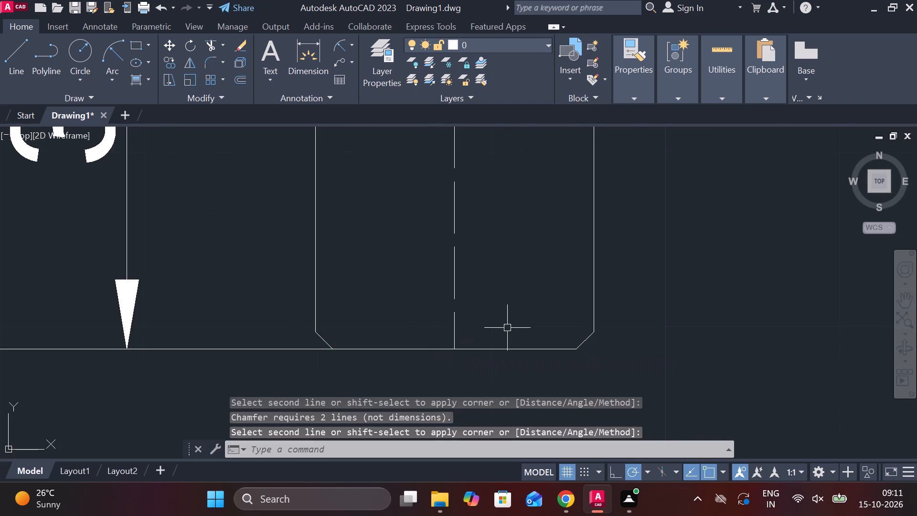
Add a horizontal linear dimension across the width of the shaft's bottom section, placed below its chamfered end.
scroll(521, 325, "down", 2)
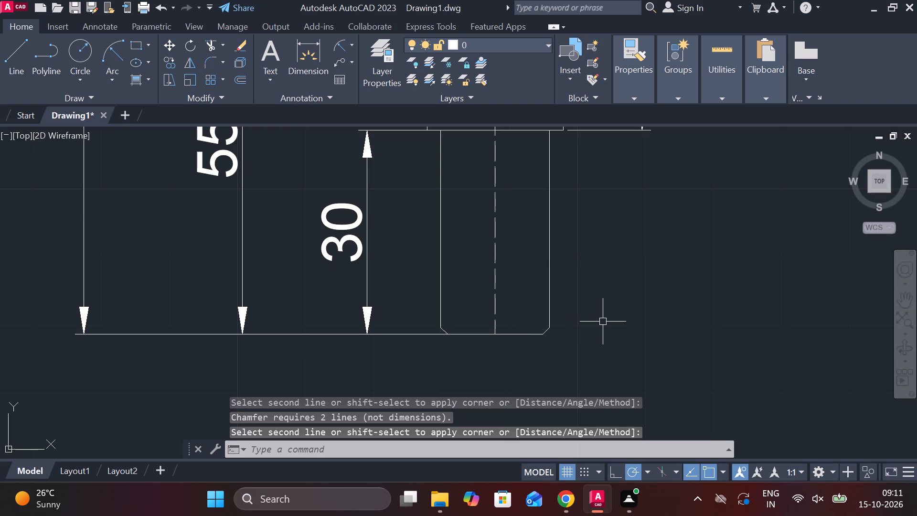
left_click(352, 40)
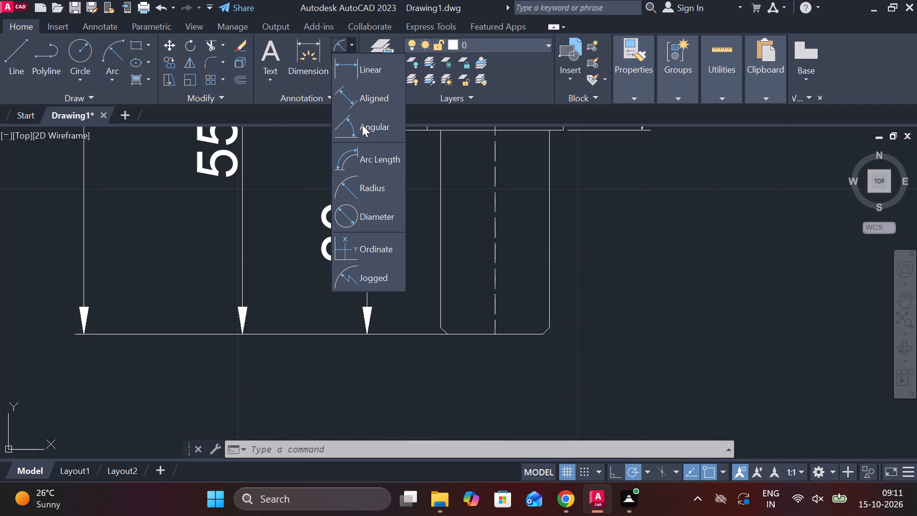
left_click(360, 72)
left_click(440, 310)
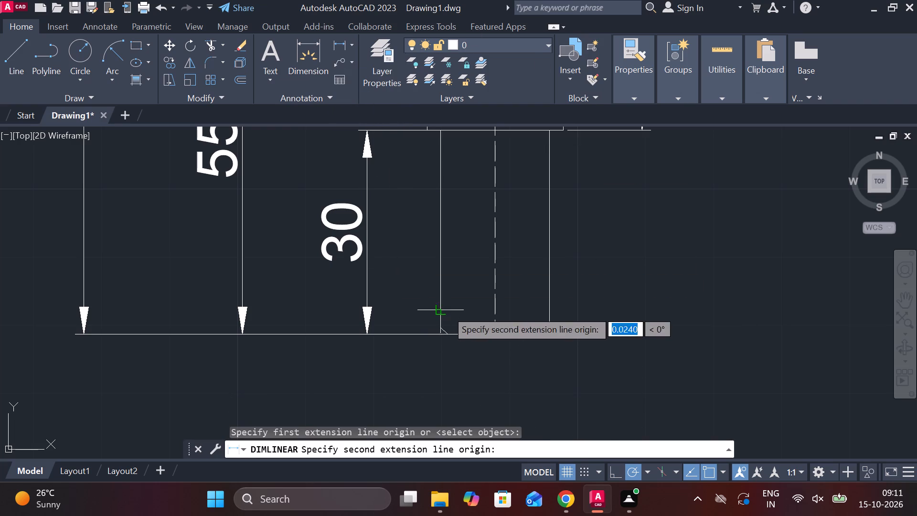
left_click(547, 306)
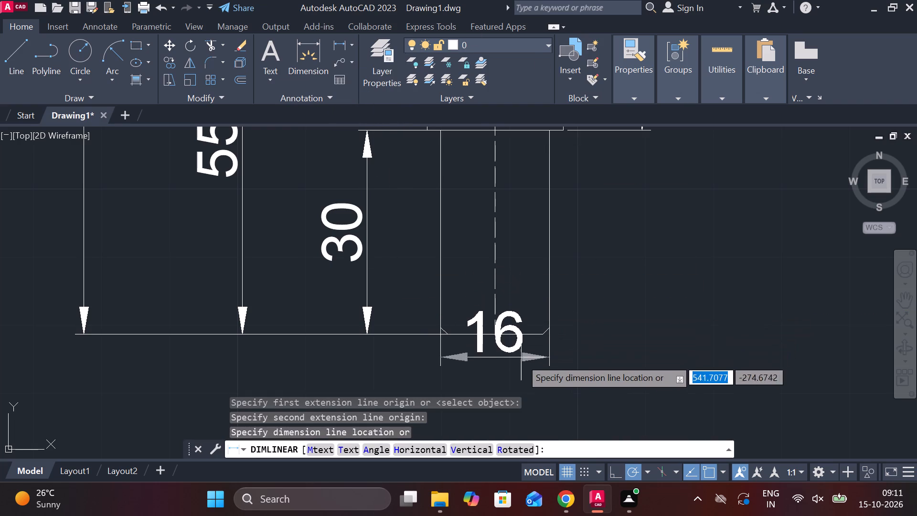
middle_click_drag(498, 362, 483, 275)
left_click(480, 339)
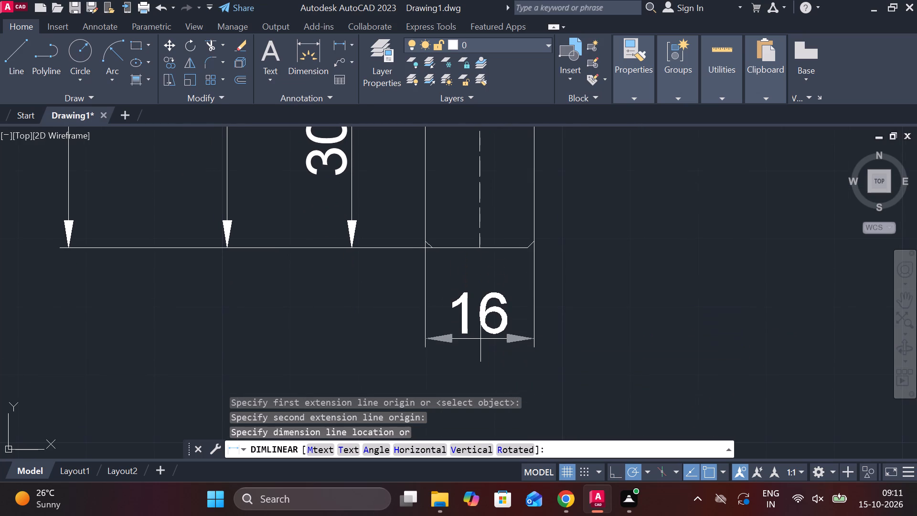
Add a diameter symbol before the 16 in the bottom section's width dimension.
double_click(464, 318)
left_click(599, 44)
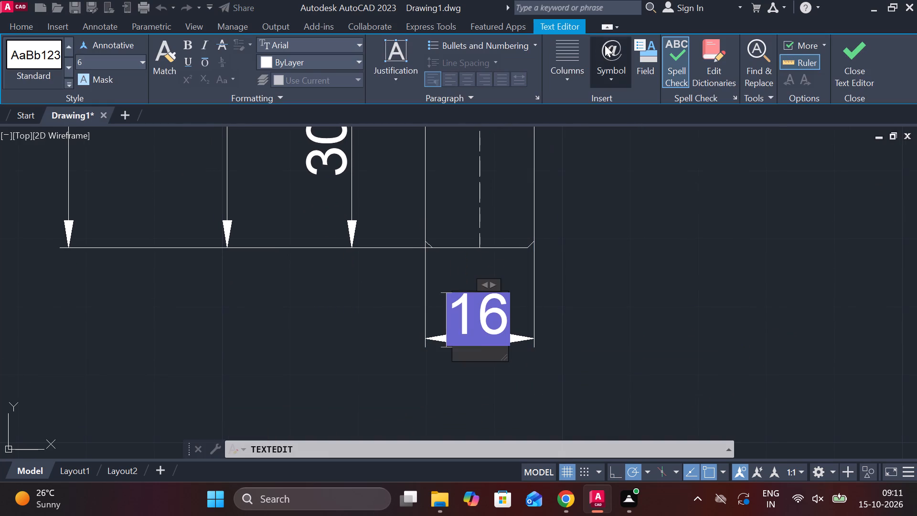
left_click(655, 140)
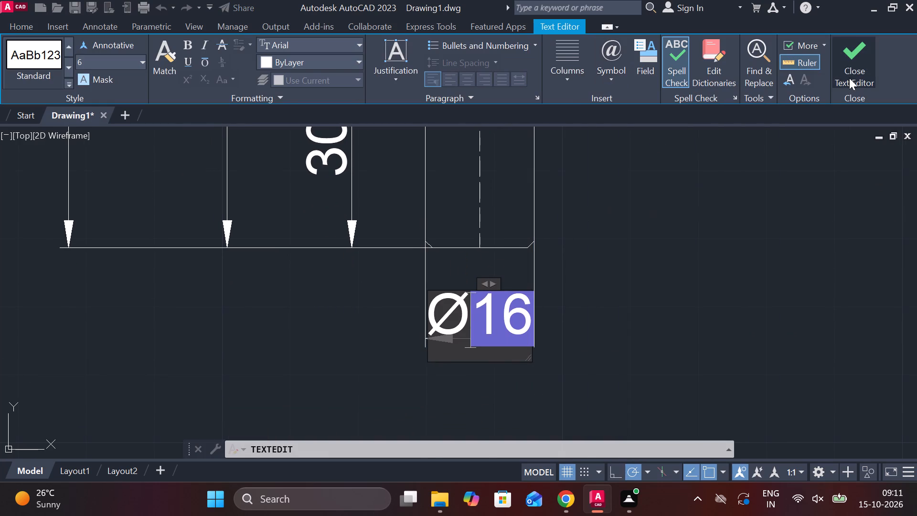
left_click(849, 78)
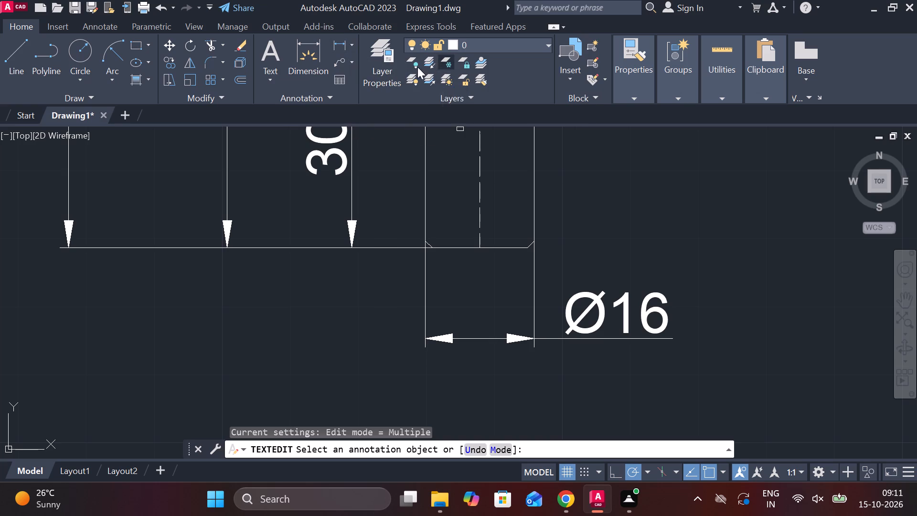
Add a multileader from the shaft's lower right chamfer, landing below and to the right, with the text 1*45.
left_click(340, 64)
scroll(495, 194, "up", 2)
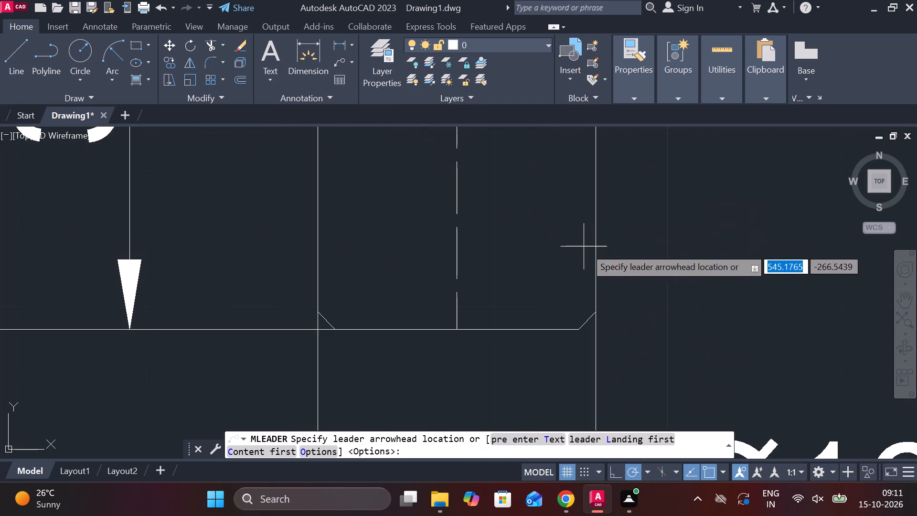
middle_click_drag(585, 248, 415, 96)
left_click(418, 170)
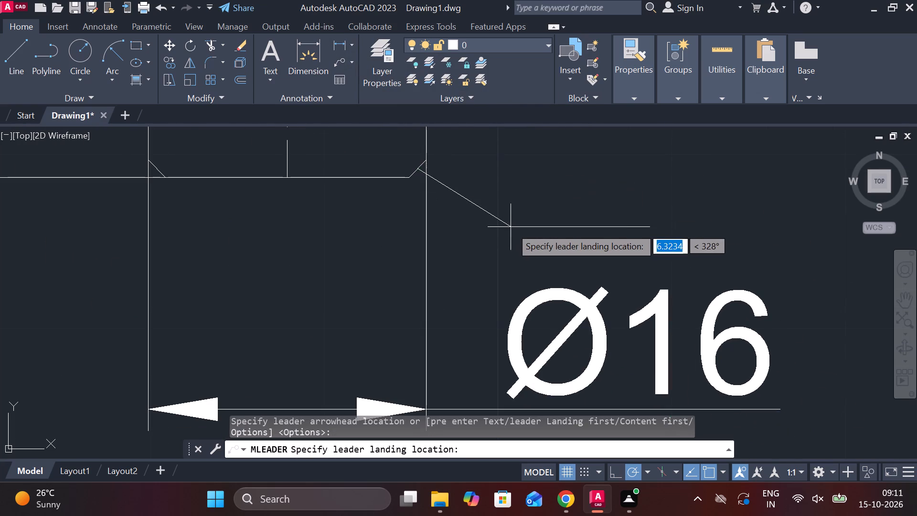
left_click(527, 235)
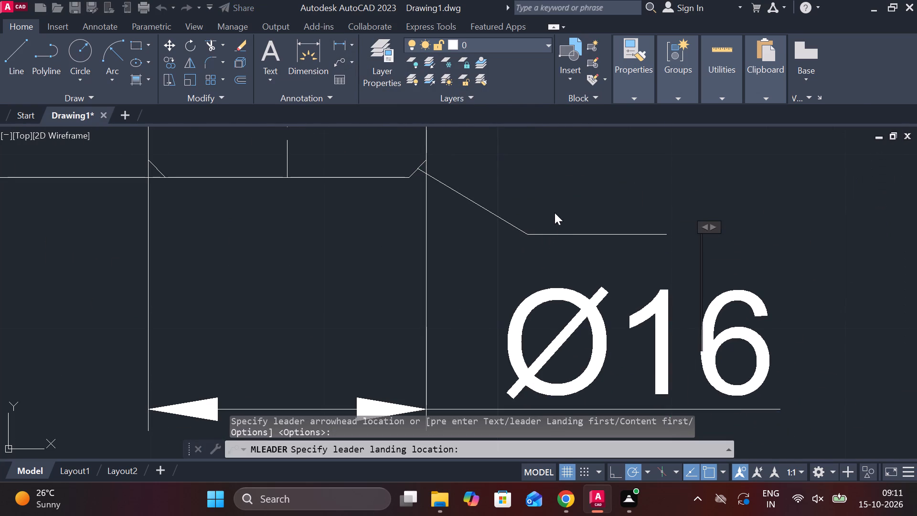
scroll(485, 199, "up", 1)
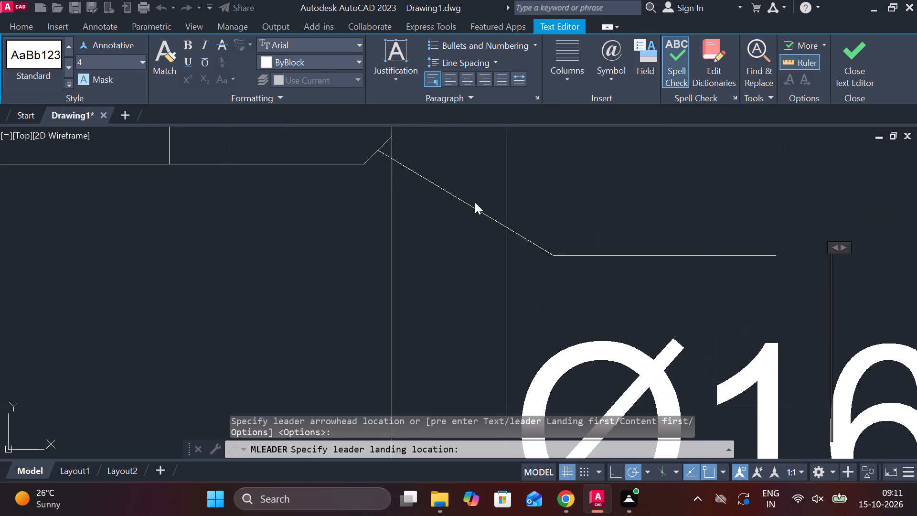
scroll(548, 208, "down", 1)
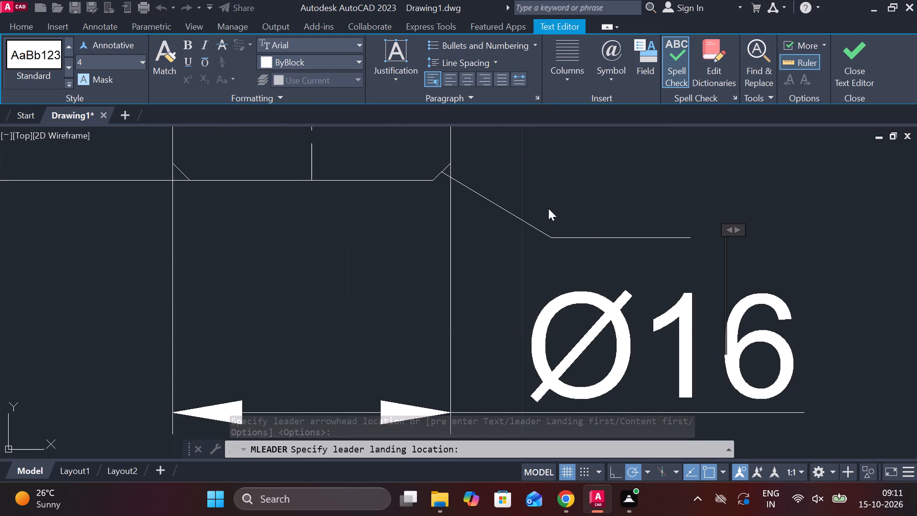
key("1")
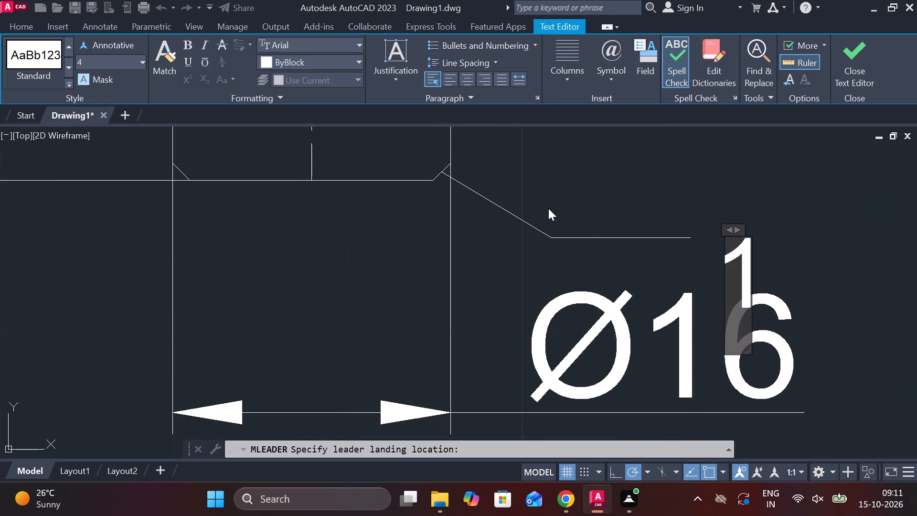
key("shift+asterisk")
type("45")
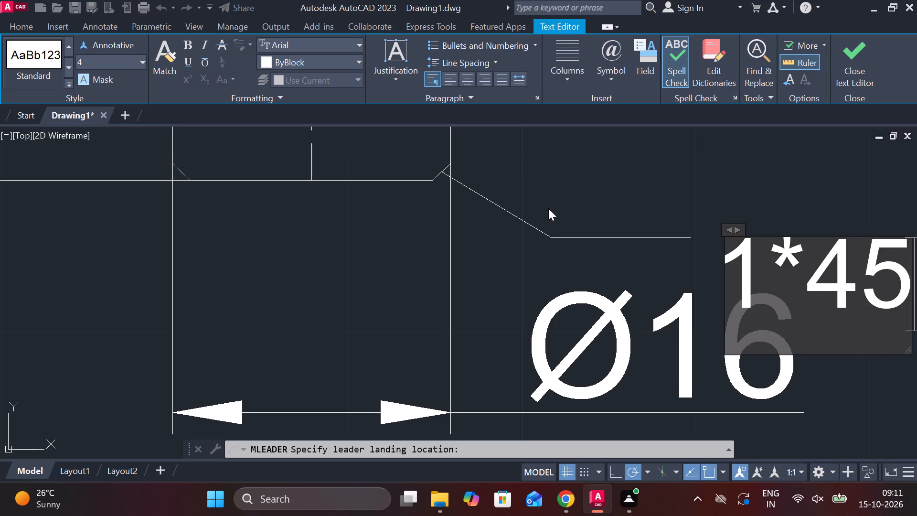
left_click(844, 67)
Stretch the landing point of the 1*45 leader horizontally farther away from the shaft's chamfer.
scroll(749, 184, "down", 1)
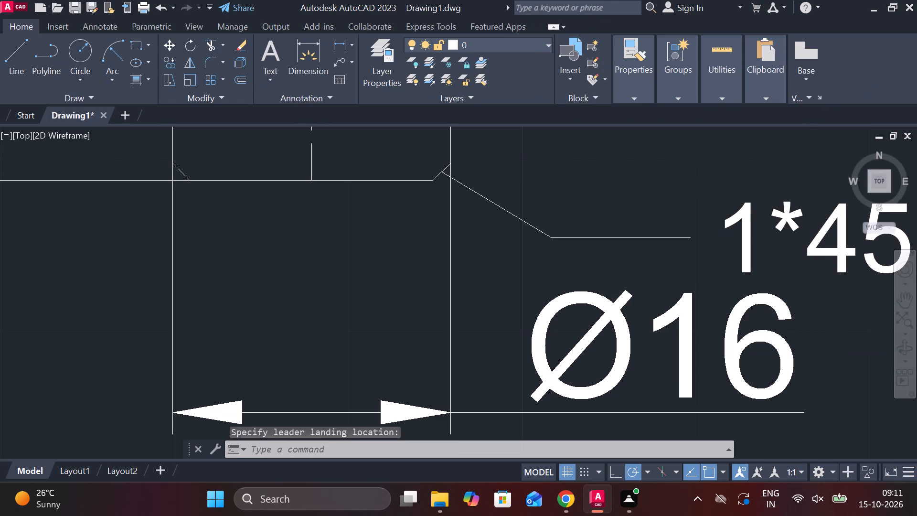
scroll(749, 184, "down", 1)
scroll(735, 215, "up", 1)
left_click(635, 197)
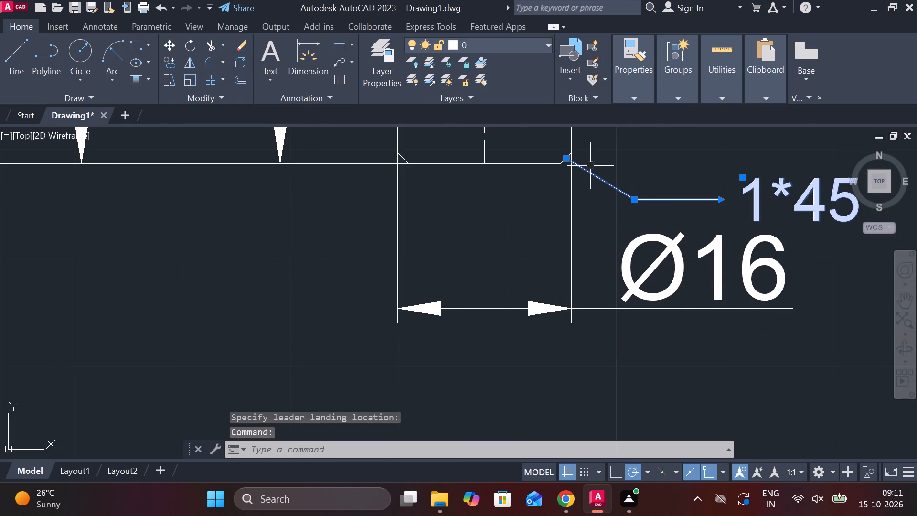
left_click(634, 200)
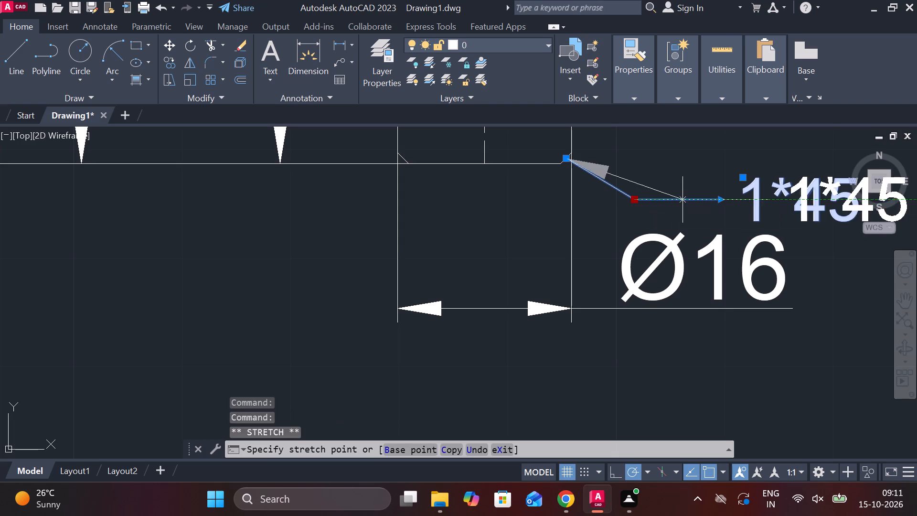
left_click(682, 198)
scroll(682, 198, "down", 1)
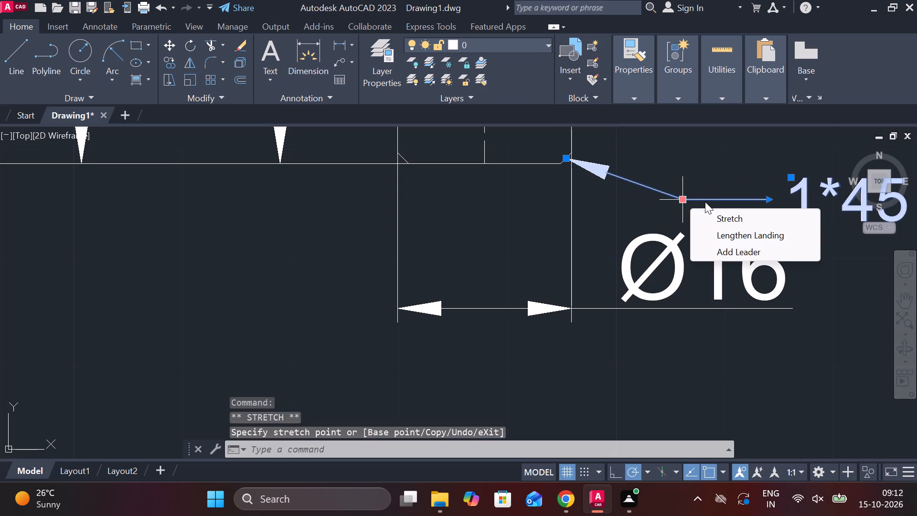
key("Escape")
Add a horizontal linear dimension across the width of the shaft's 25 mm long middle section, placed inside that section.
scroll(727, 189, "down", 2)
middle_click_drag(727, 189, 607, 316)
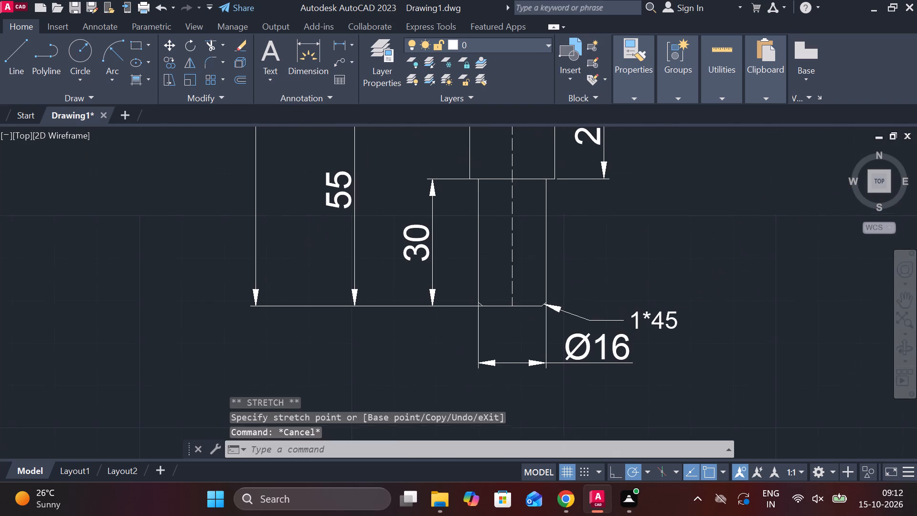
middle_click_drag(595, 272, 564, 312)
scroll(569, 301, "down", 1)
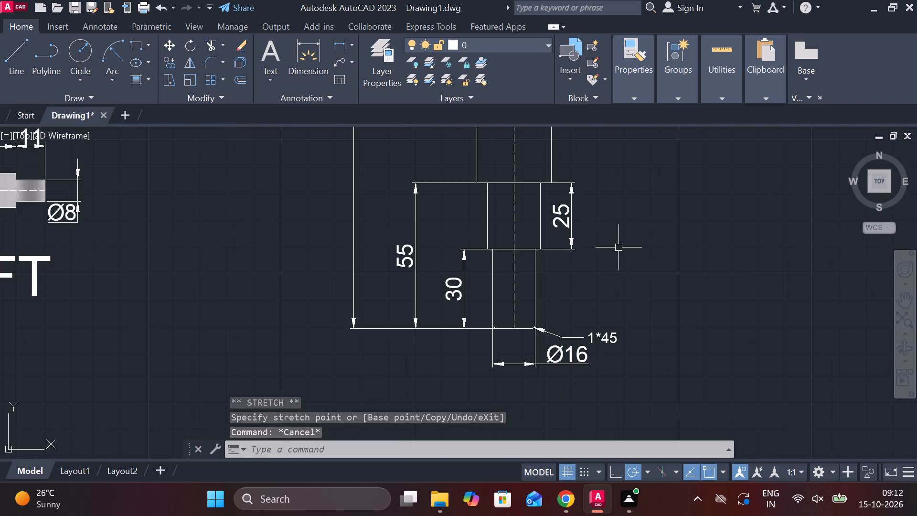
scroll(564, 248, "up", 1)
left_click(342, 46)
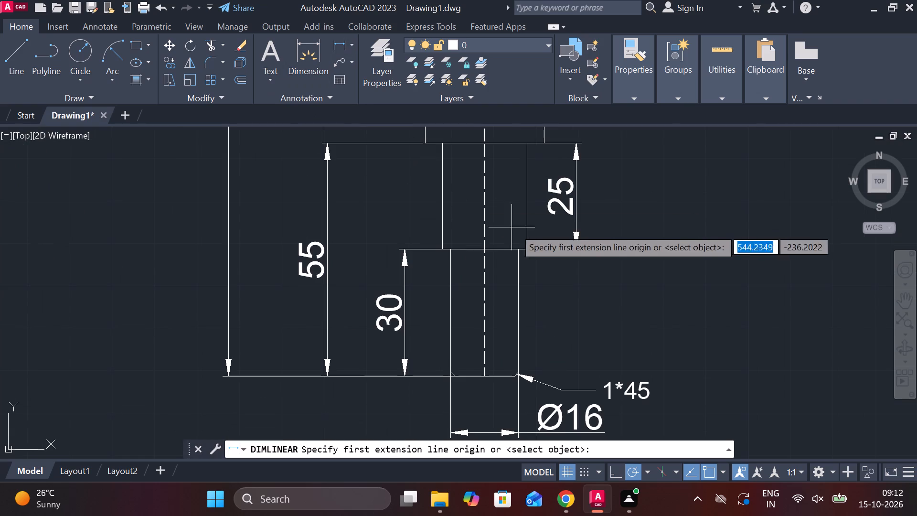
left_click(525, 215)
double_click(451, 221)
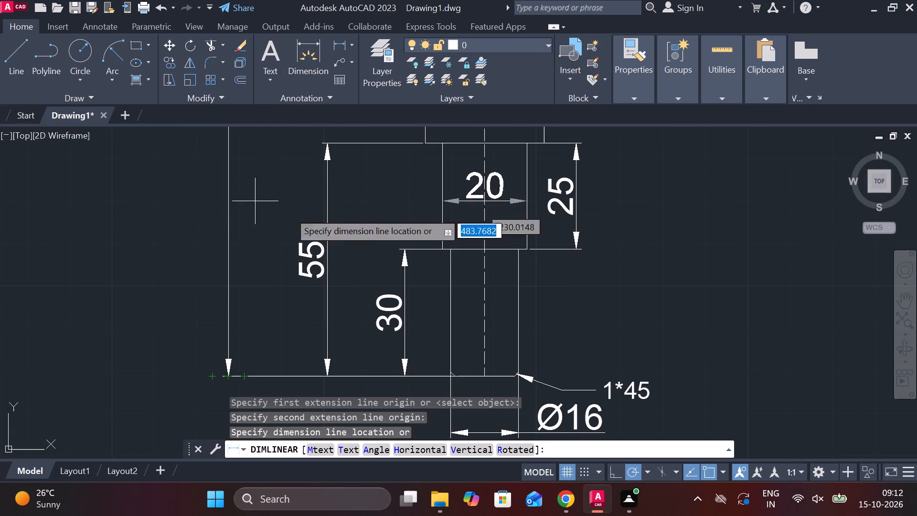
middle_click_drag(448, 207, 432, 276)
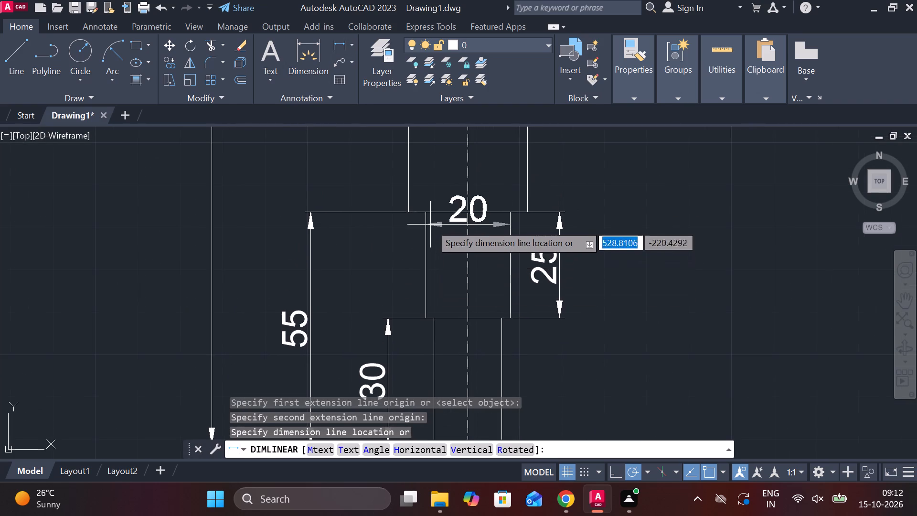
left_click(429, 266)
Move the Ø28 dimension from above the domed head down onto the shaft's long main body.
scroll(548, 272, "down", 2)
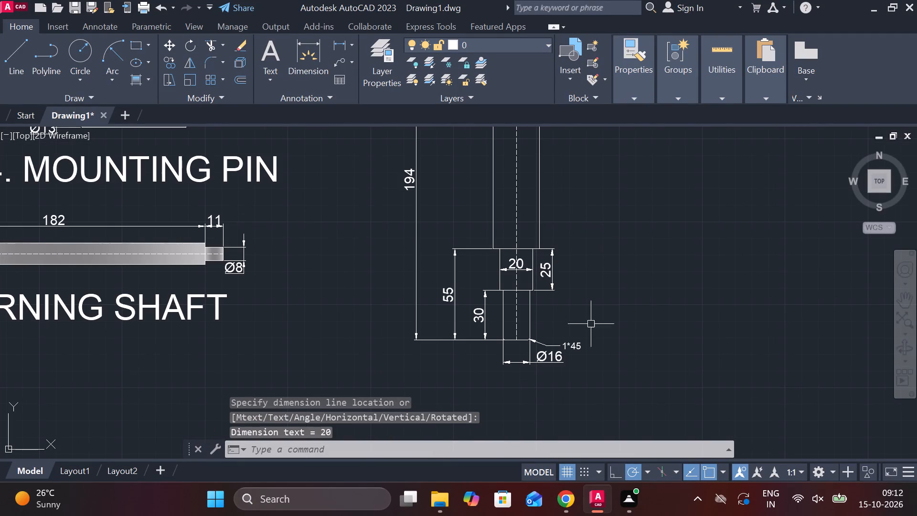
scroll(570, 217, "down", 1)
middle_click_drag(581, 244, 557, 353)
scroll(518, 183, "up", 2)
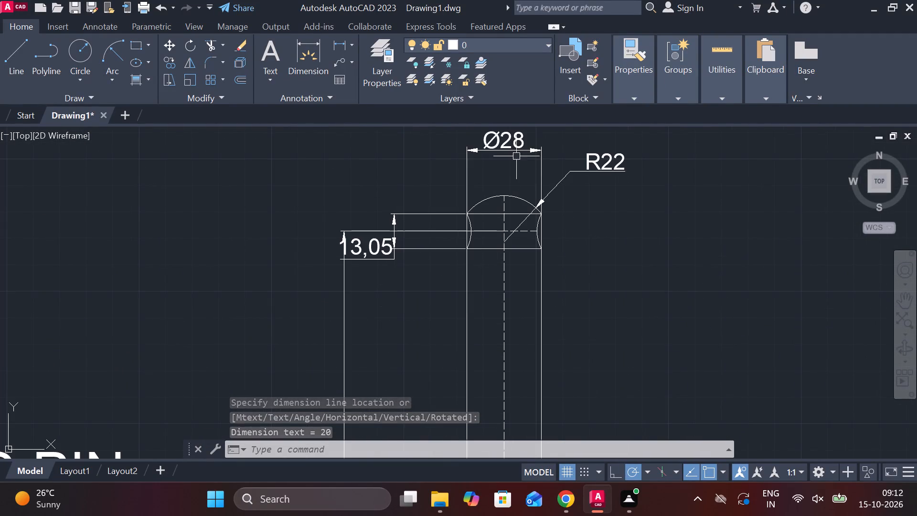
left_click(514, 148)
scroll(514, 148, "up", 1)
left_click(497, 138)
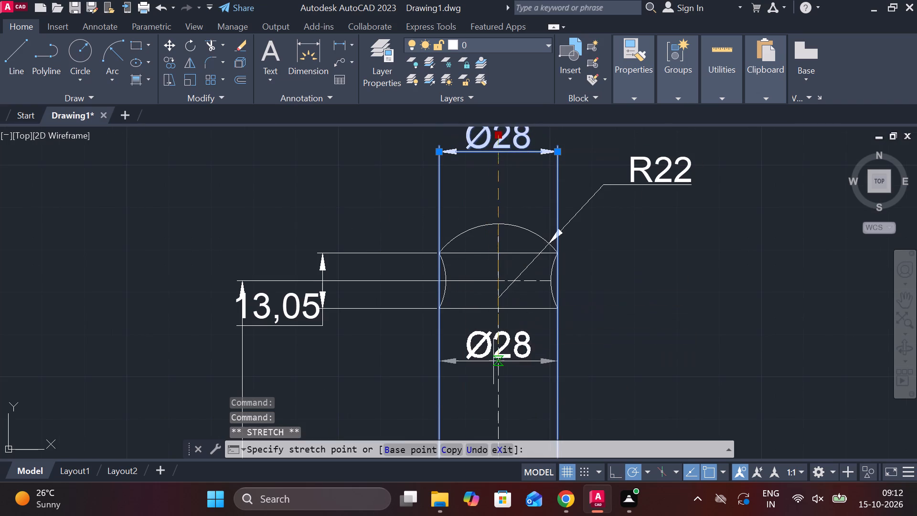
middle_click_drag(494, 370, 512, 192)
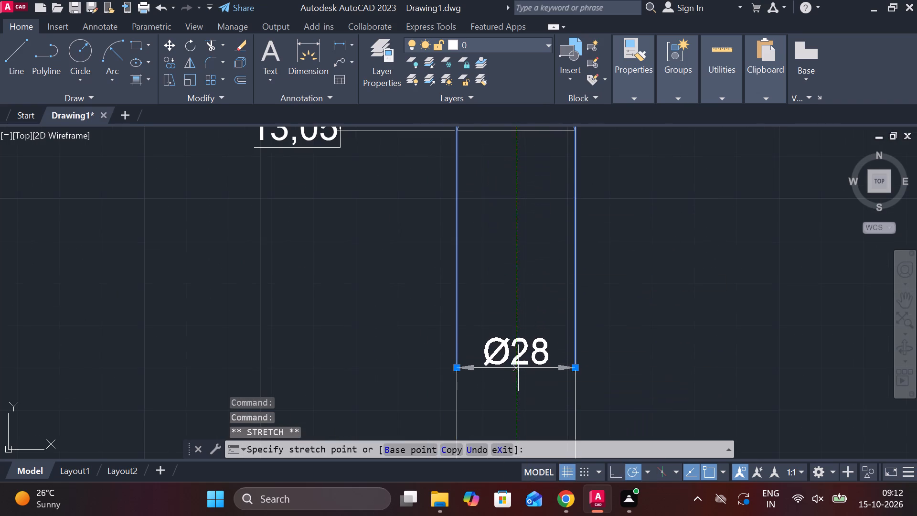
left_click(518, 365)
key("Escape")
scroll(690, 289, "down", 2)
key("Escape")
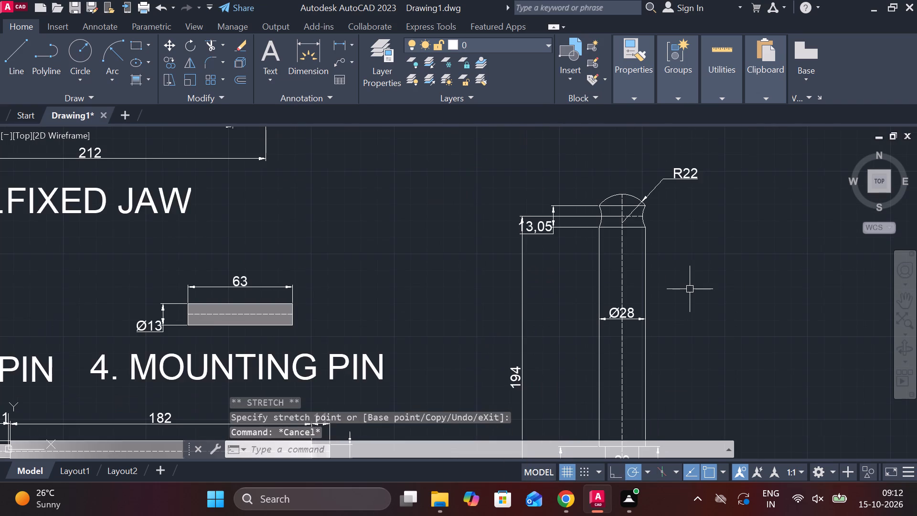
Fill both halves of the Ø28 shaft body with a GR_CYLIN gradient using colours 209,156,199 and 8.
scroll(690, 289, "down", 1)
middle_click_drag(694, 335, 688, 335)
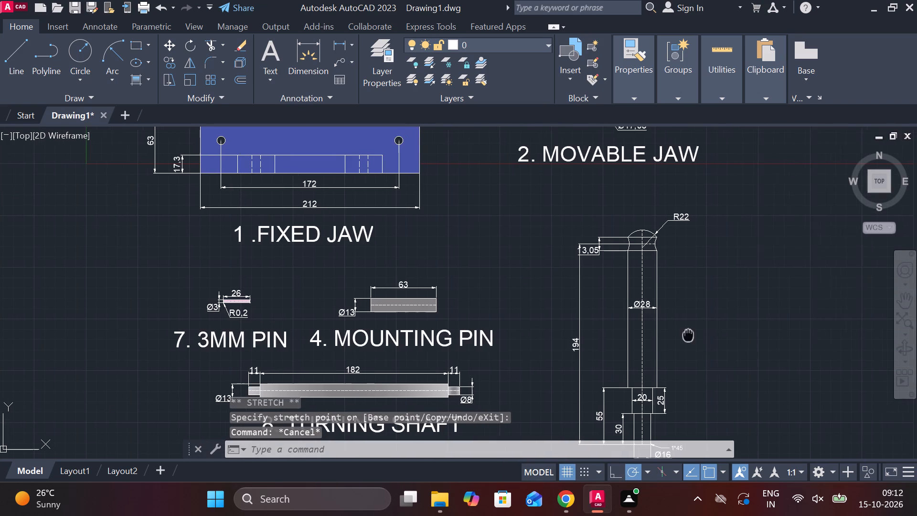
middle_click_drag(688, 335, 656, 326)
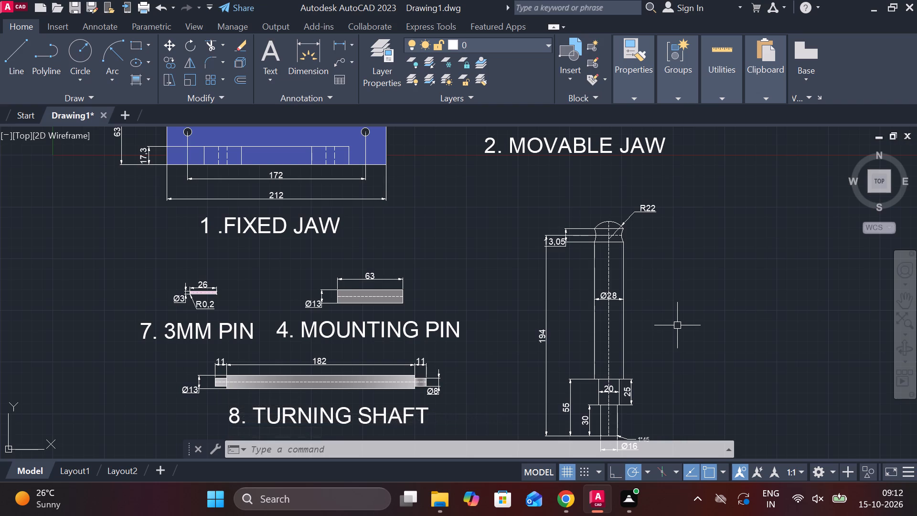
scroll(677, 310, "down", 2)
scroll(689, 350, "up", 2)
scroll(664, 301, "up", 1)
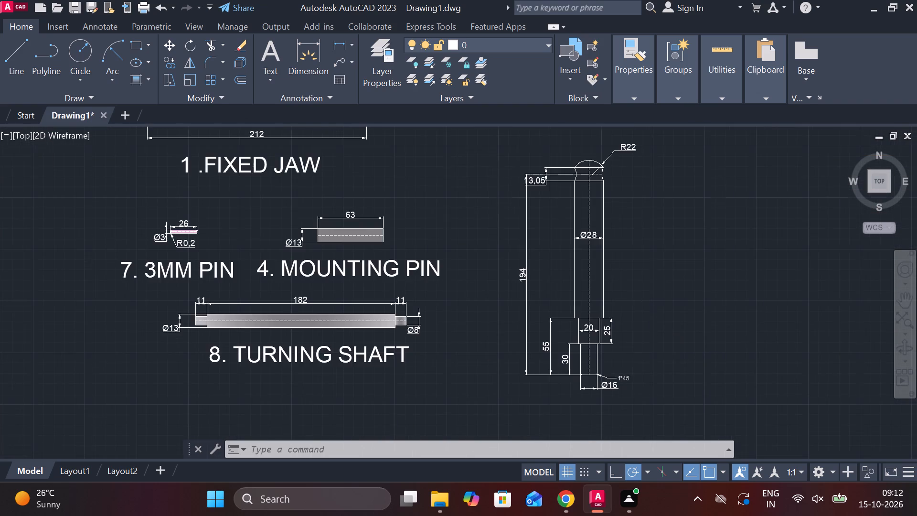
scroll(664, 301, "up", 1)
key("Escape")
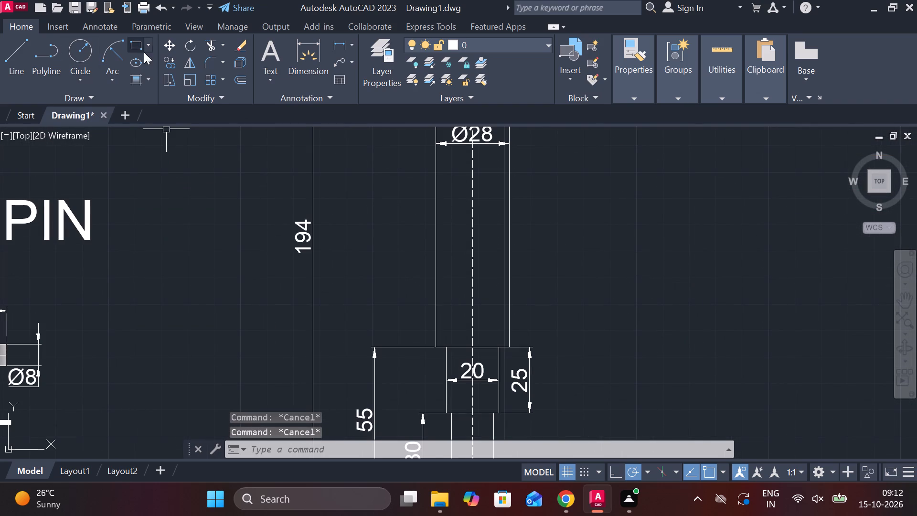
left_click(143, 78)
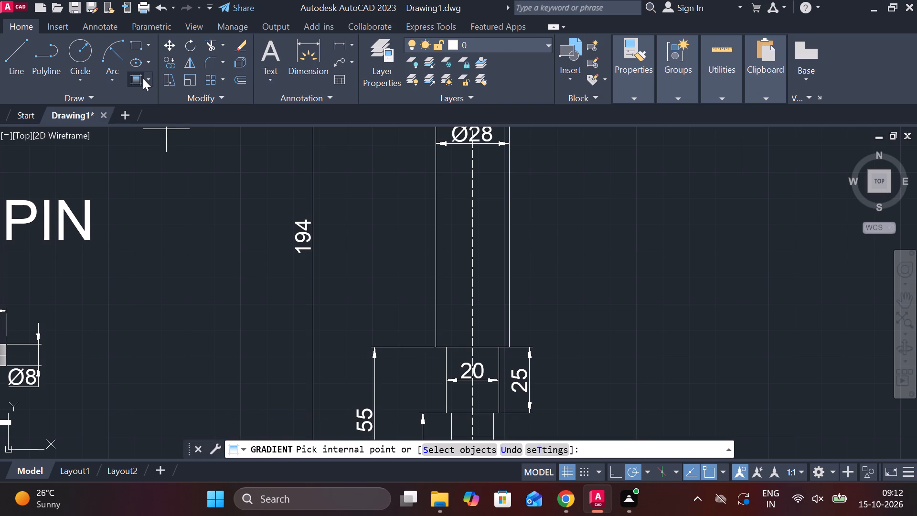
left_click(389, 62)
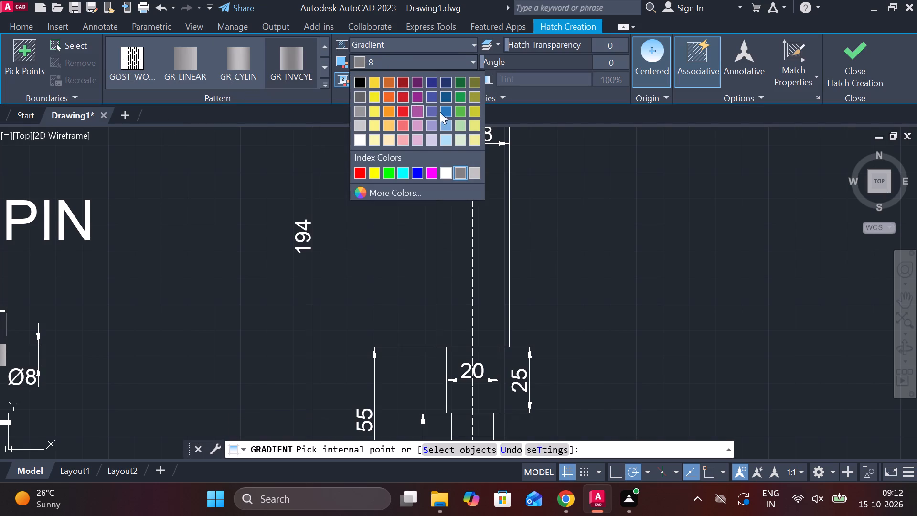
left_click(421, 124)
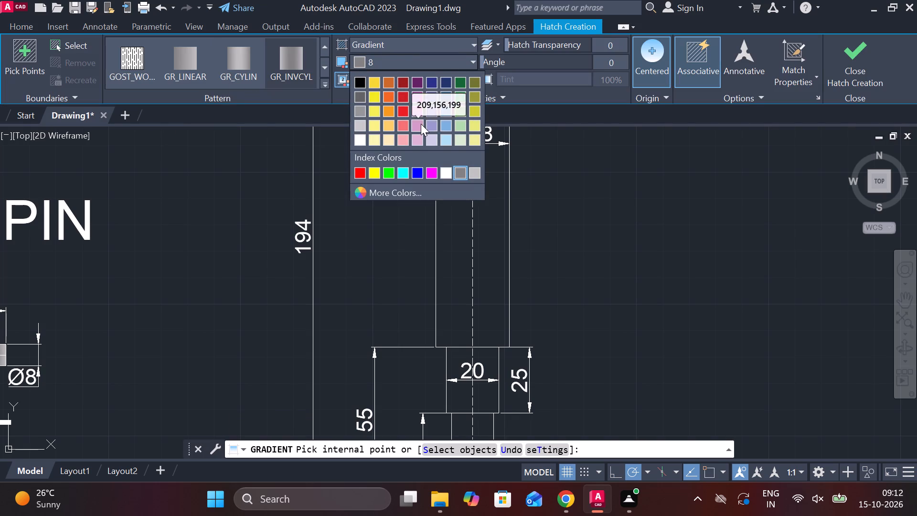
left_click(402, 85)
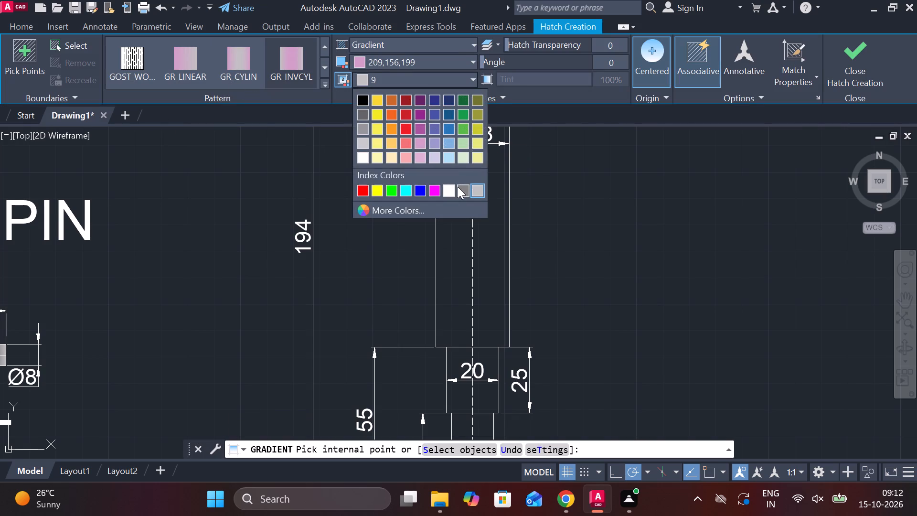
left_click(458, 187)
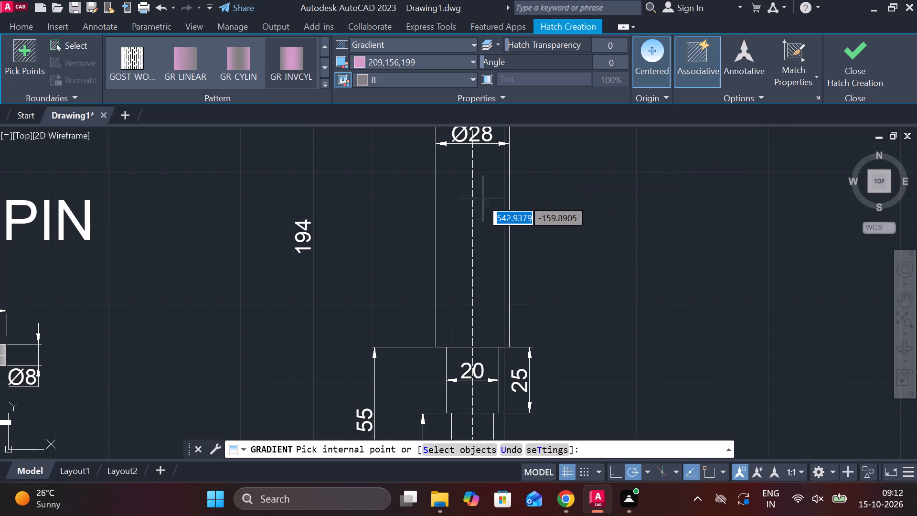
left_click(235, 63)
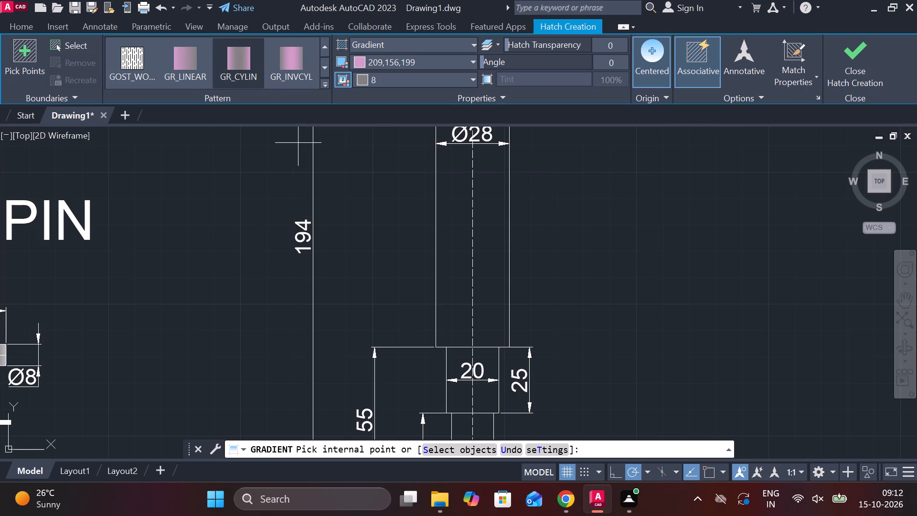
left_click(479, 215)
left_click(466, 226)
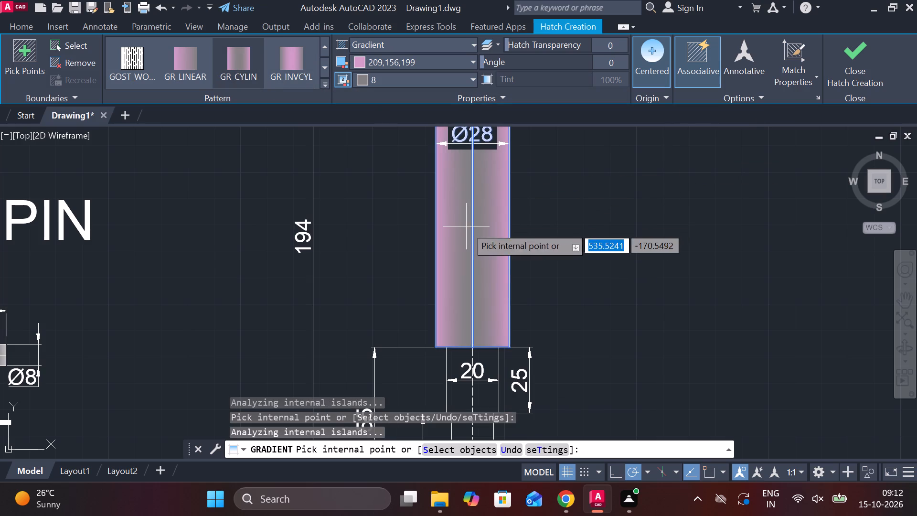
Apply the same gradient to both halves of the head's concave neck and domed cap.
middle_click_drag(554, 171, 547, 314)
middle_click_drag(508, 181, 514, 274)
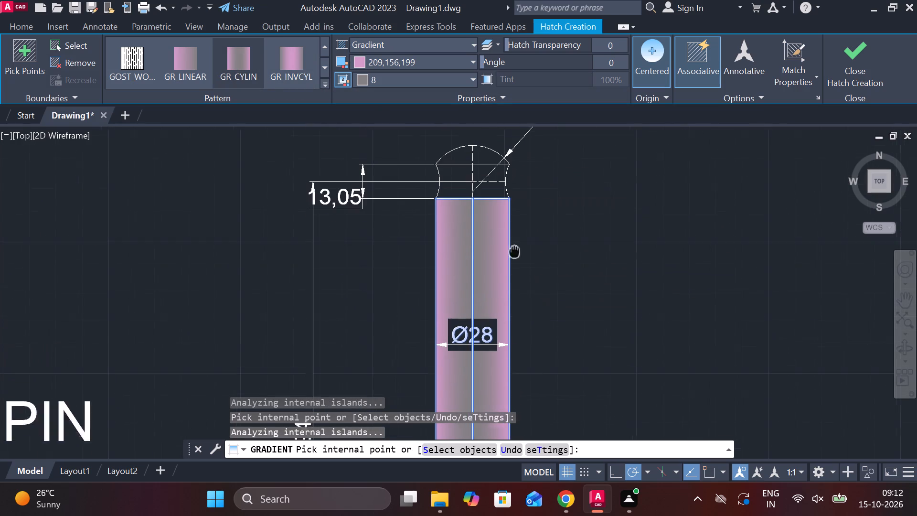
middle_click_drag(514, 274, 514, 286)
left_click(463, 225)
left_click(460, 240)
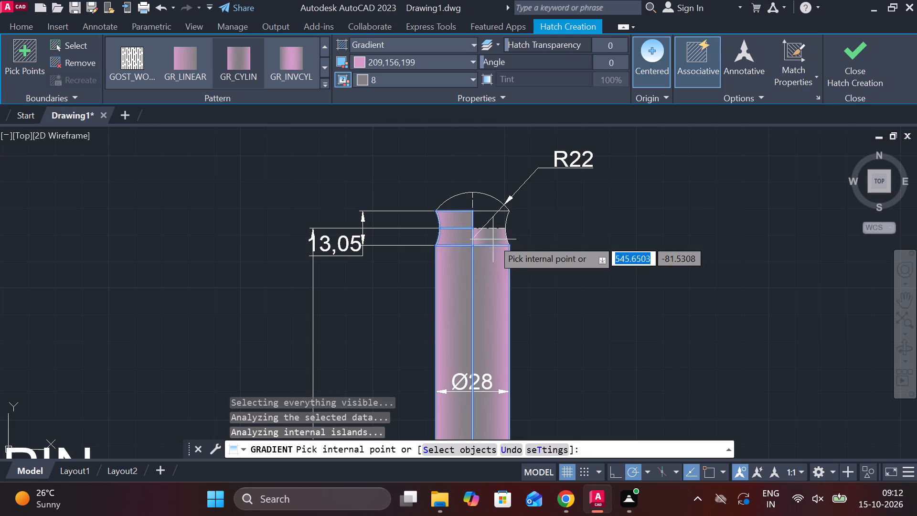
left_click(493, 239)
left_click(487, 218)
left_click(484, 202)
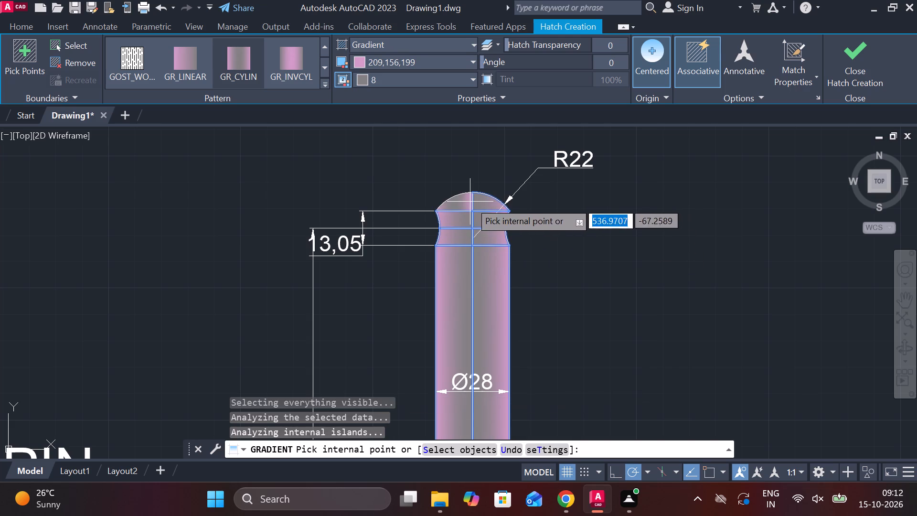
left_click(470, 202)
Apply the same gradient to both halves of the shaft's two narrower lower sections and finish the hatch.
scroll(522, 235, "down", 3)
scroll(542, 305, "down", 2)
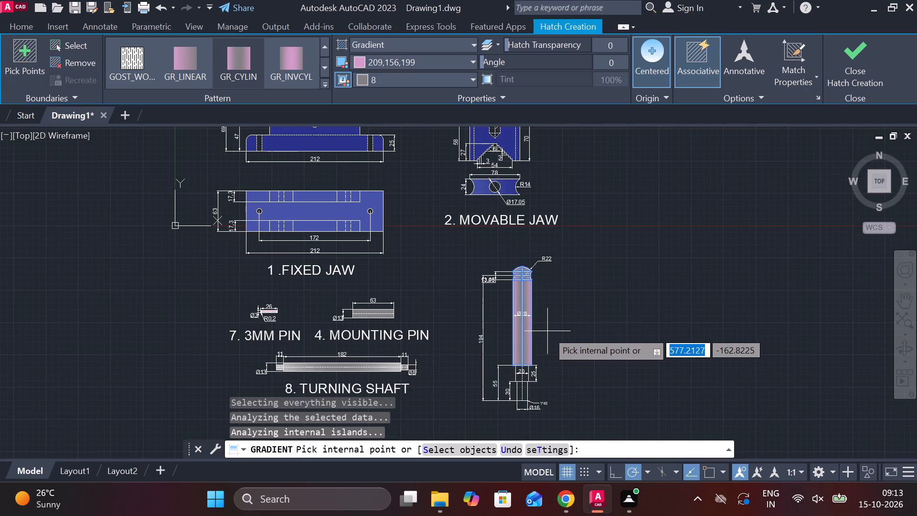
scroll(551, 374, "up", 2)
middle_click_drag(552, 374, 587, 219)
scroll(566, 222, "up", 2)
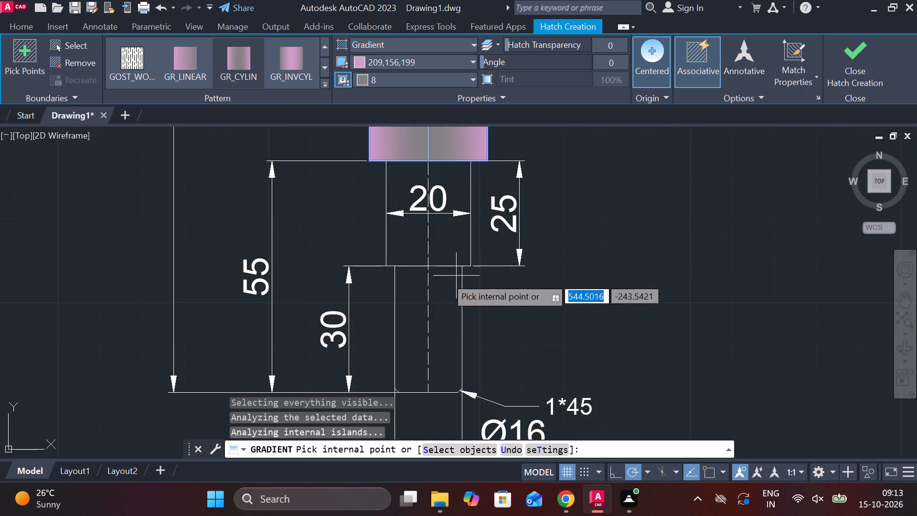
left_click(431, 242)
left_click(438, 301)
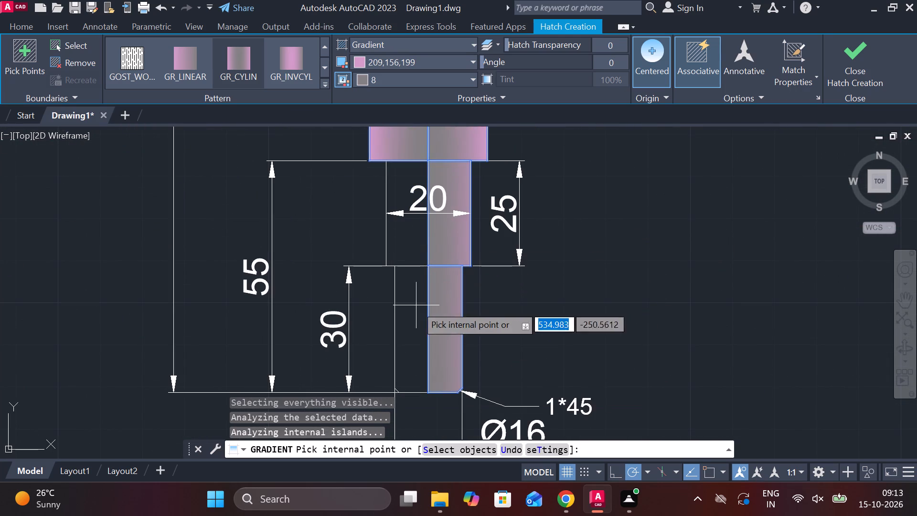
left_click(416, 305)
left_click(416, 248)
left_click(867, 59)
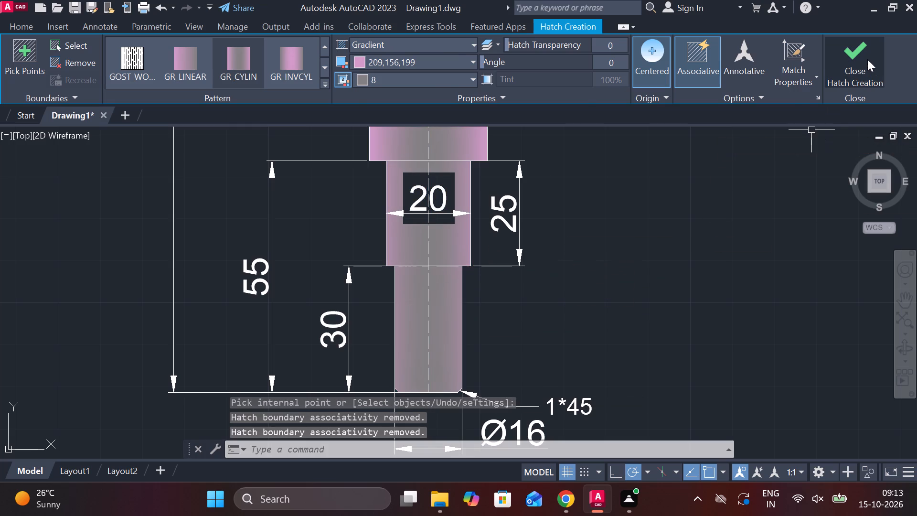
key("Escape")
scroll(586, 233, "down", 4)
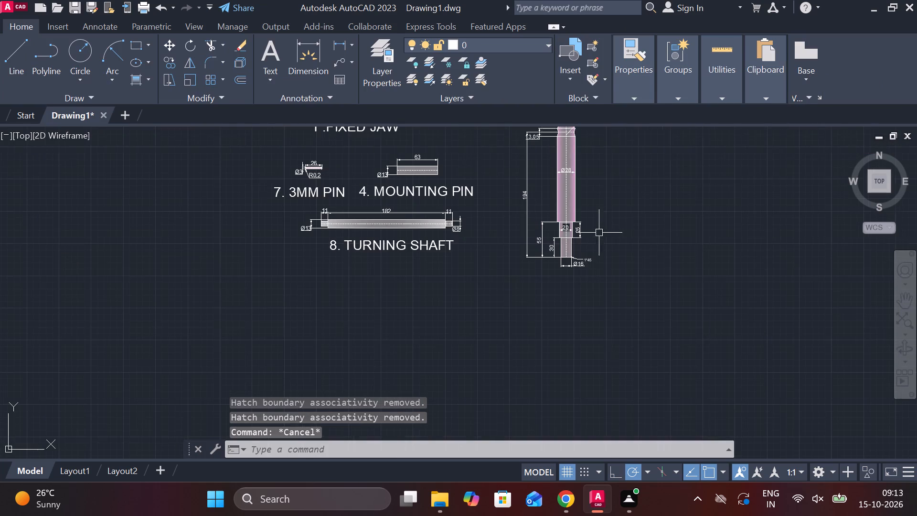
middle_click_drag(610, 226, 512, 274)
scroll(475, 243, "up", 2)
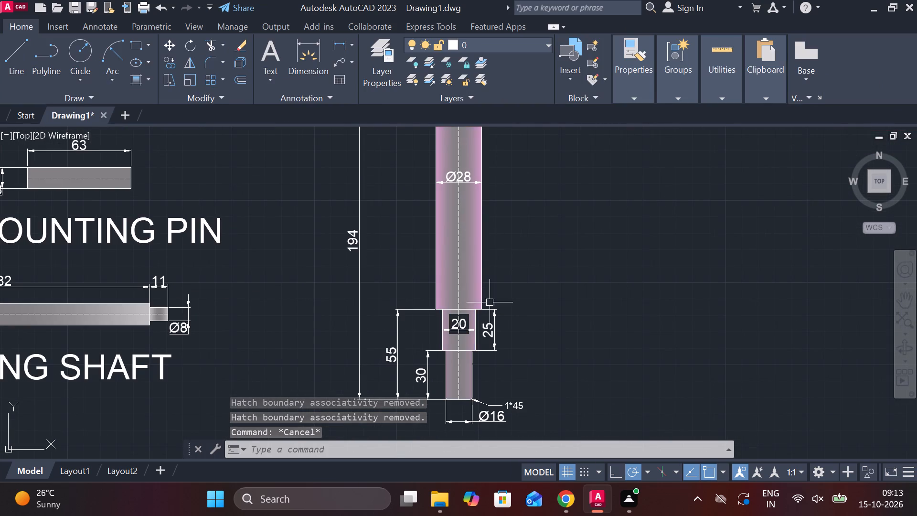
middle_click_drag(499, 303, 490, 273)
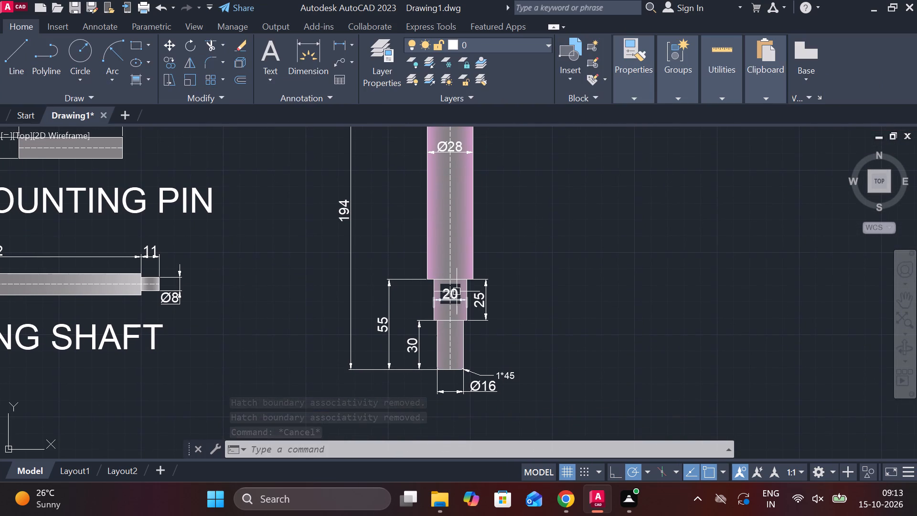
Erase the 20 dimension lying across the shaft's 25-long middle step.
left_click(457, 291)
type("E")
key("space")
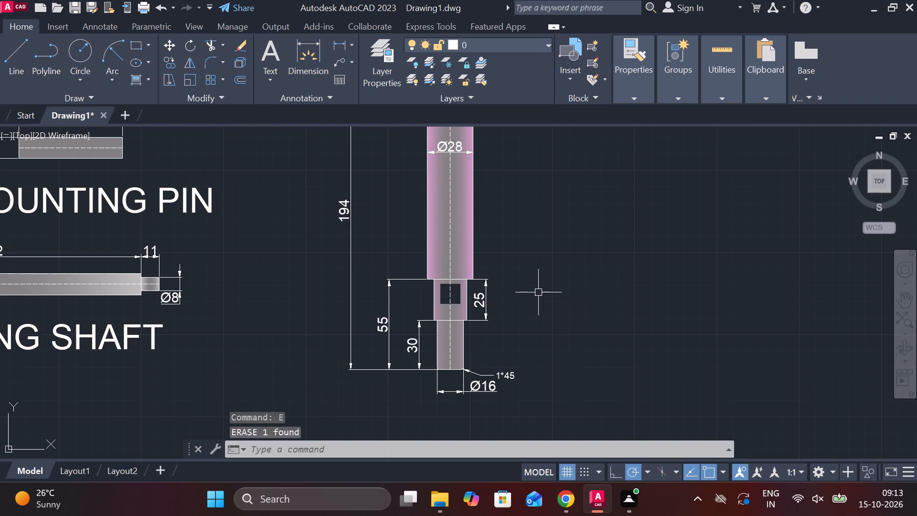
key("Escape")
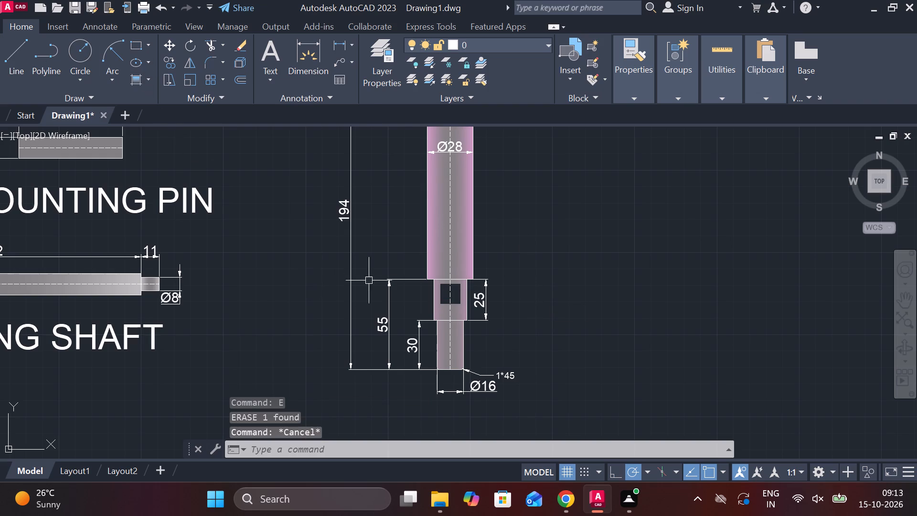
left_click(445, 288)
key("Escape")
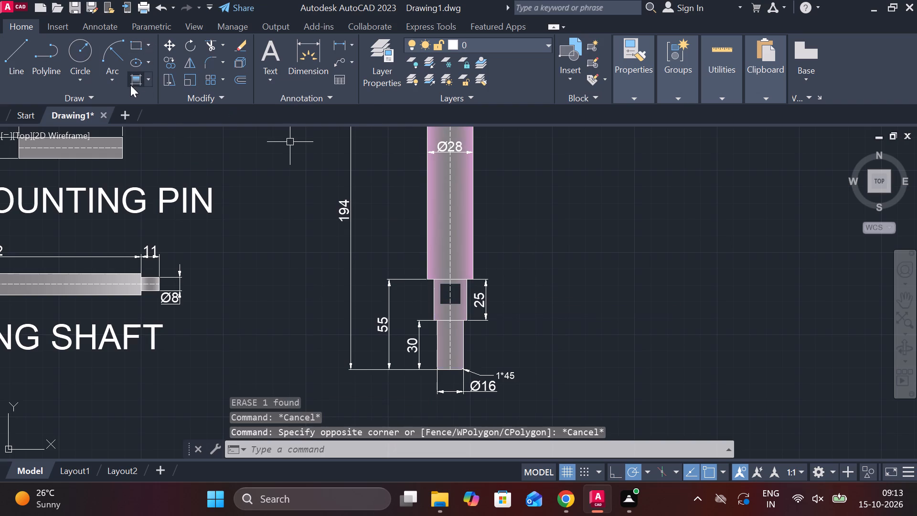
Refill both halves of the 25-long middle step with the GR_CYLIN gradient using colours 209,156,199 and 8.
left_click(133, 86)
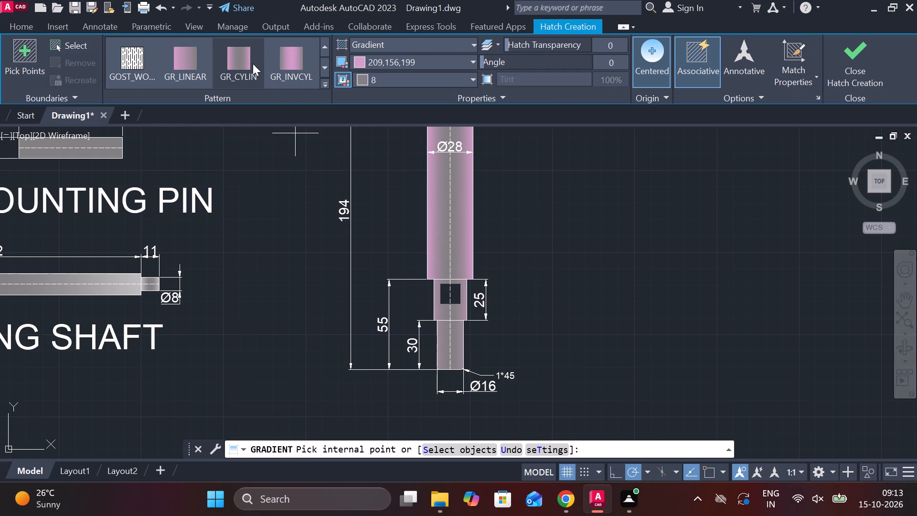
left_click(247, 63)
scroll(437, 278, "up", 2)
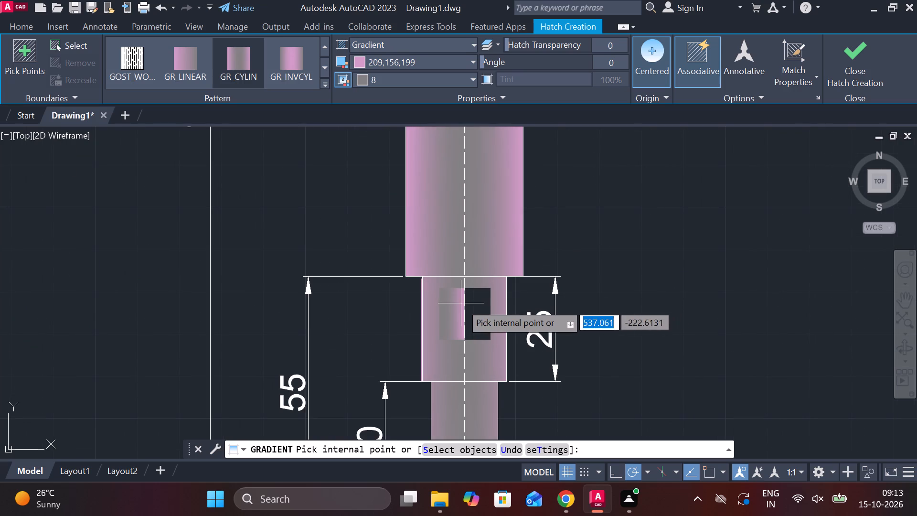
left_click(461, 303)
double_click(478, 305)
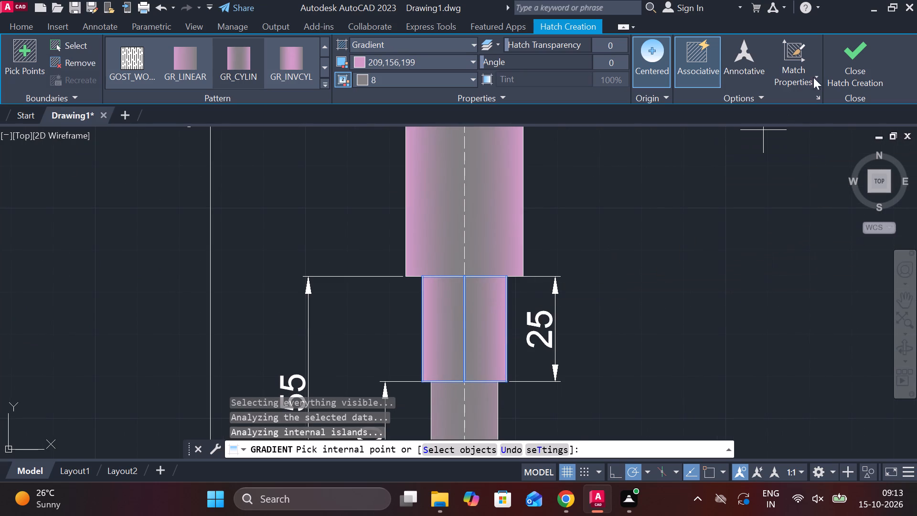
left_click(841, 63)
scroll(629, 298, "down", 2)
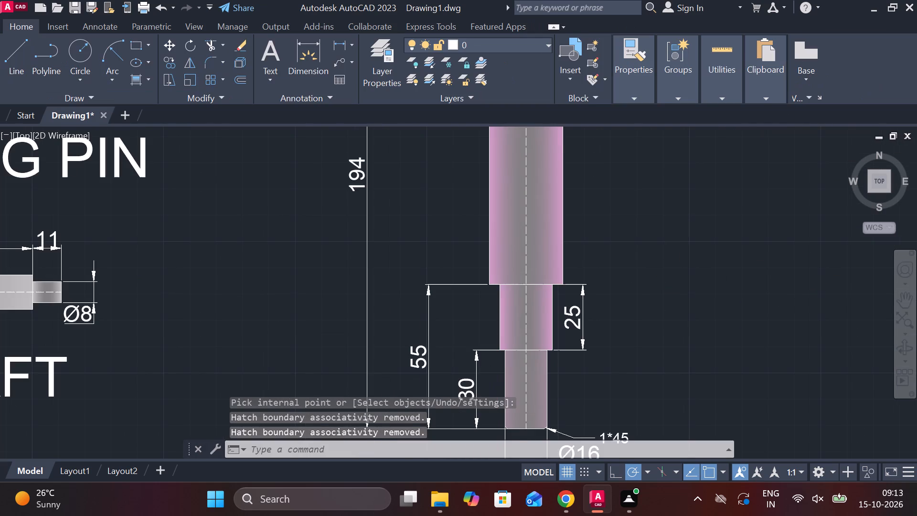
Add a linear dimension across the width of the 25-long middle step, placed inside the shaded area.
left_click(336, 50)
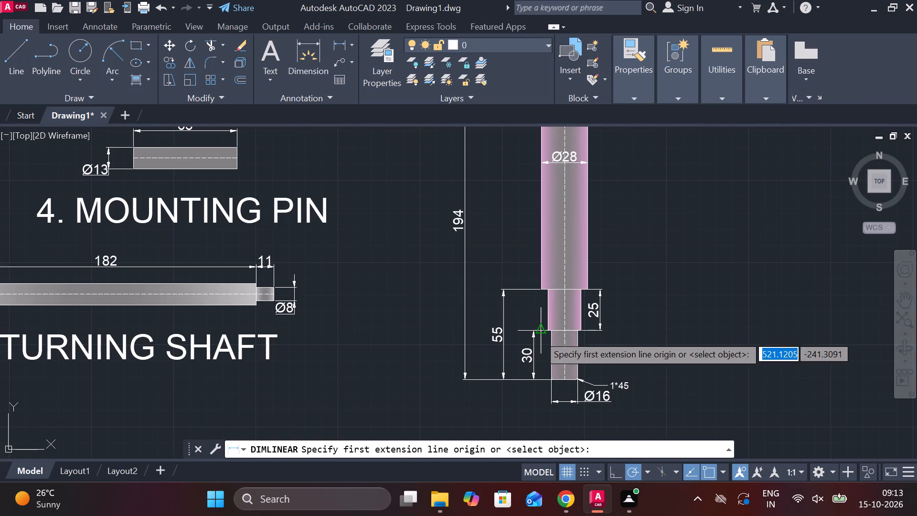
scroll(539, 335, "up", 2)
left_click(568, 291)
double_click(644, 295)
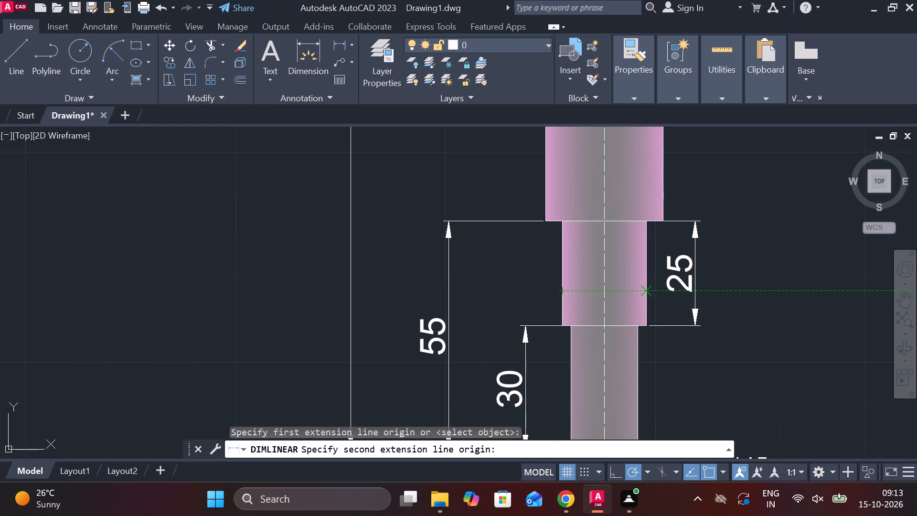
left_click(640, 282)
Insert a diameter symbol in front of the middle step's new width dimension text.
double_click(607, 276)
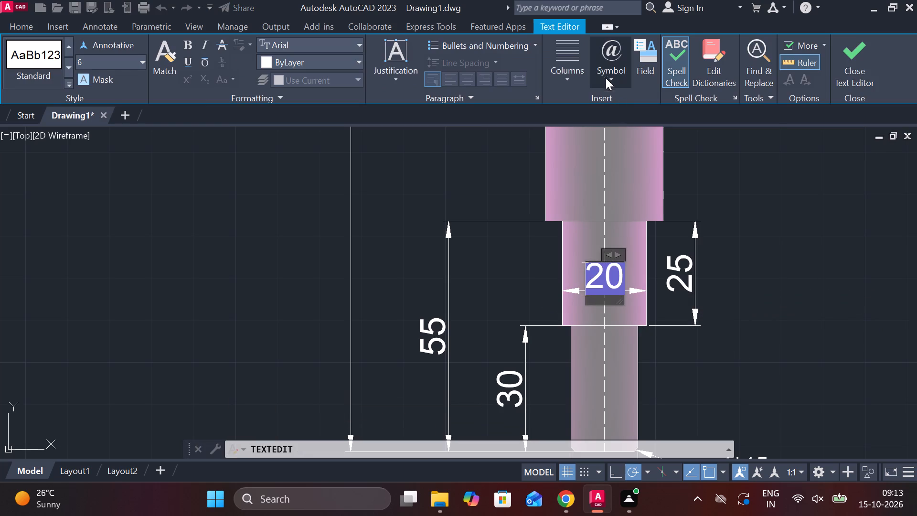
left_click(605, 75)
left_click(659, 135)
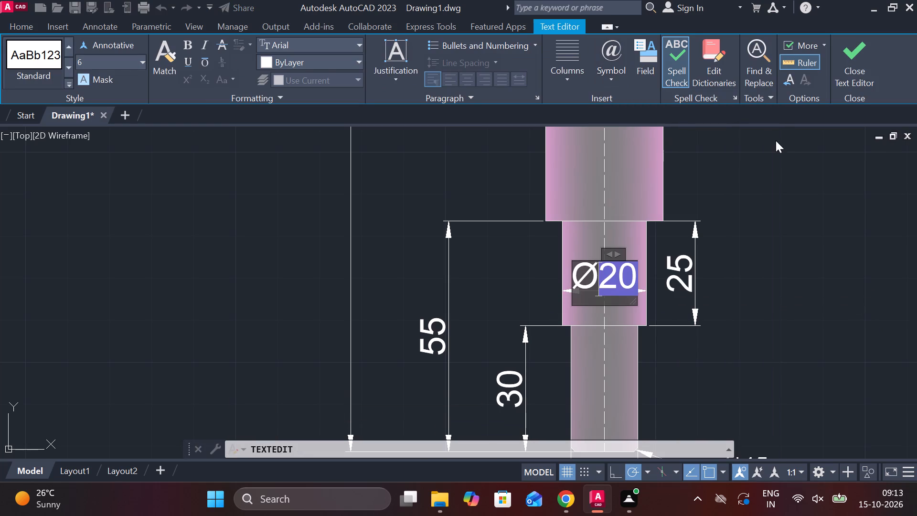
left_click(845, 77)
key("Escape")
scroll(768, 233, "down", 2)
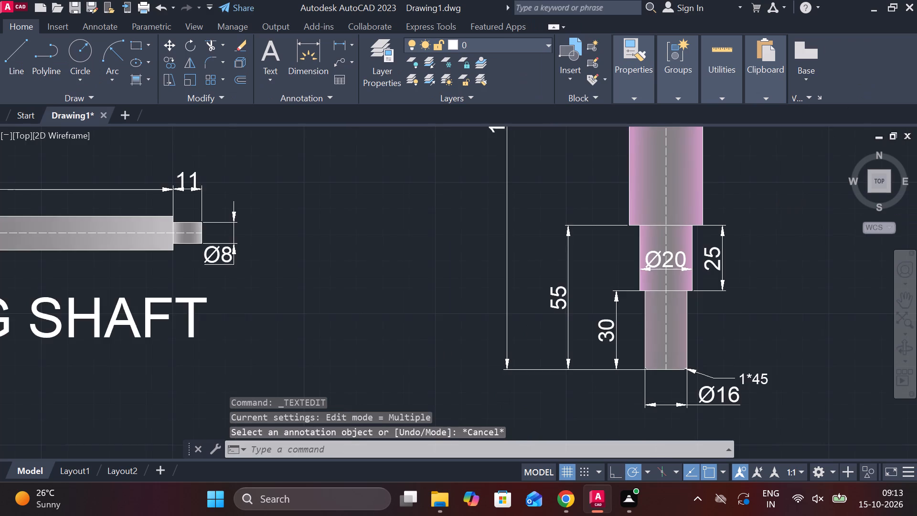
Copy the "4. MOUNTING PIN" label and paste it below the vertical stepped shaft.
scroll(768, 233, "down", 1)
middle_click_drag(762, 233, 456, 321)
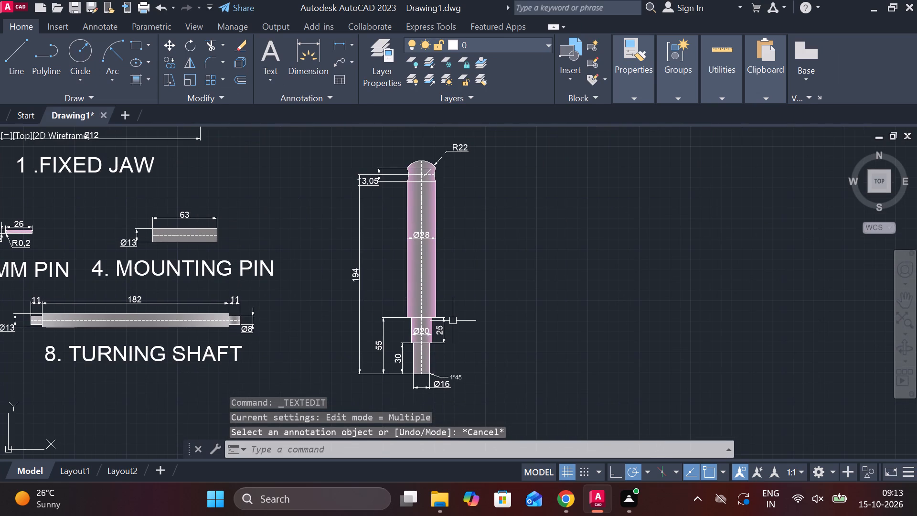
middle_click_drag(454, 323, 515, 235)
key("Escape")
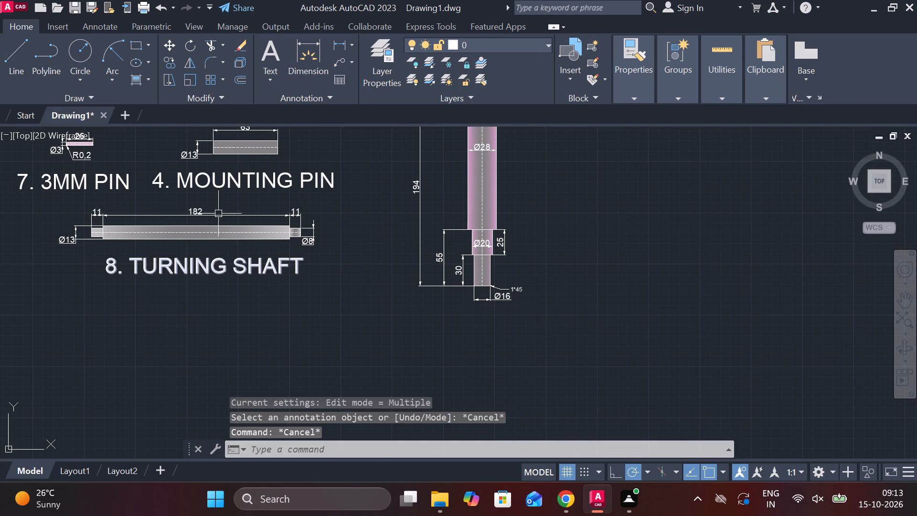
left_click(243, 174)
key("ctrl+c")
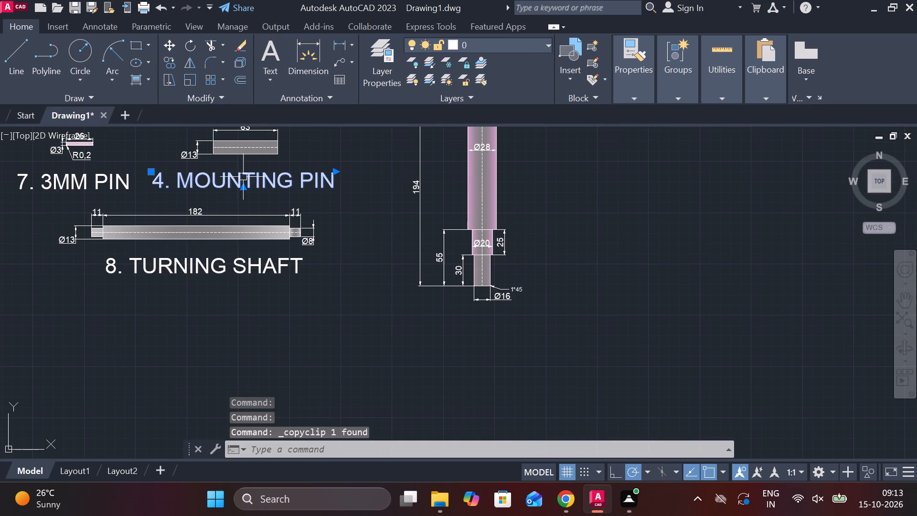
key("ctrl+v")
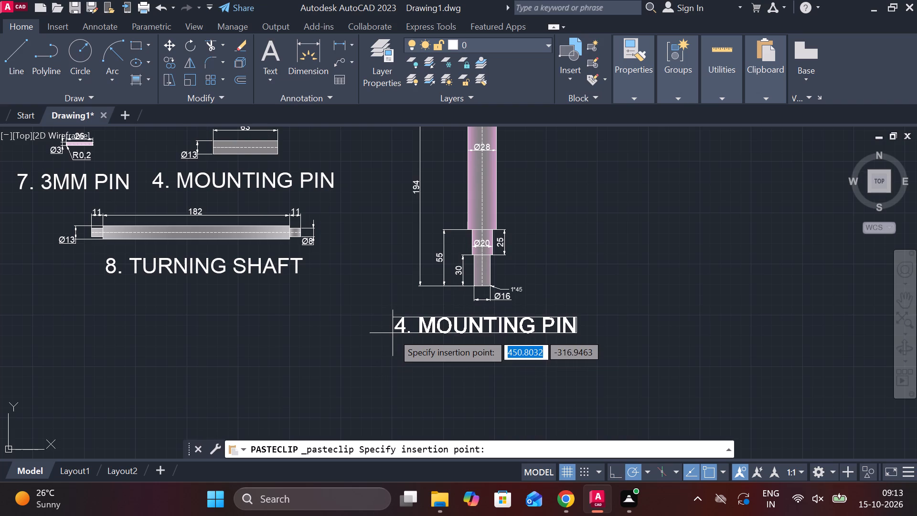
left_click(393, 333)
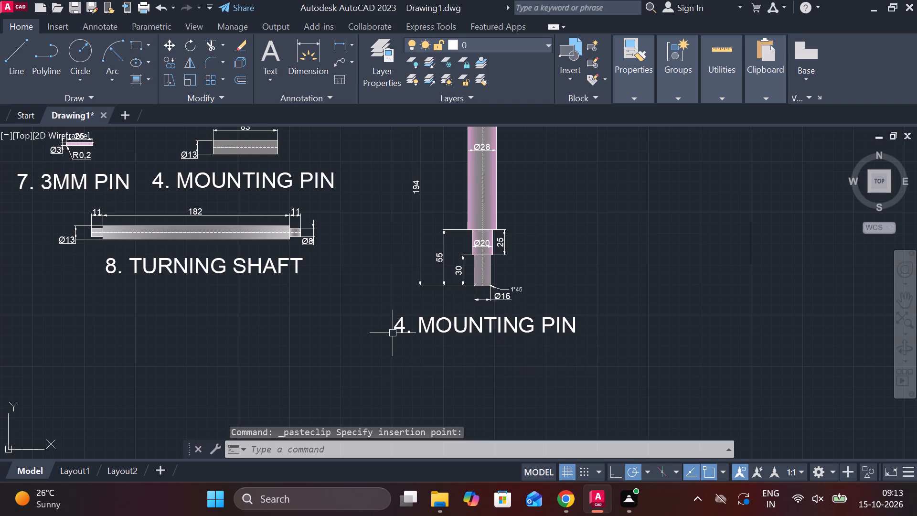
Change the pasted label's text to "3. MOUNTING SHAFT".
double_click(429, 332)
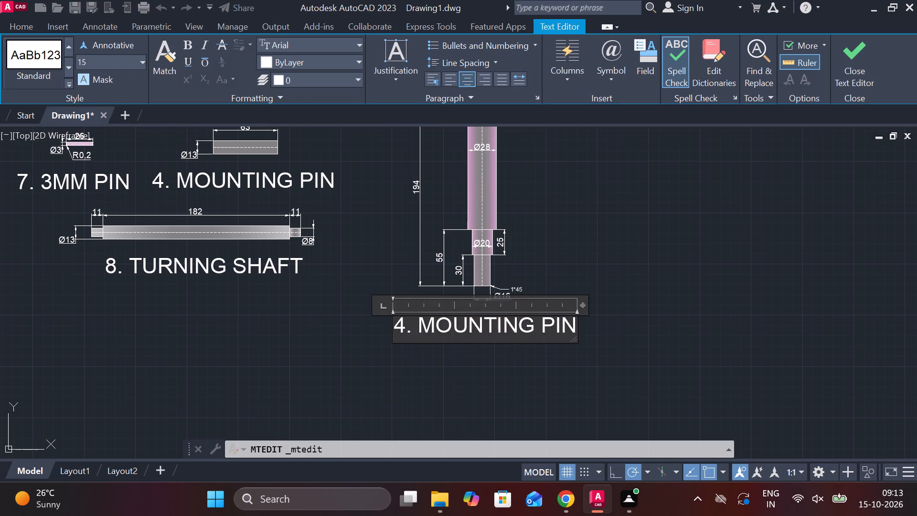
key("Left")
key("Left")
key("Left")
key("BackSpace")
key("3")
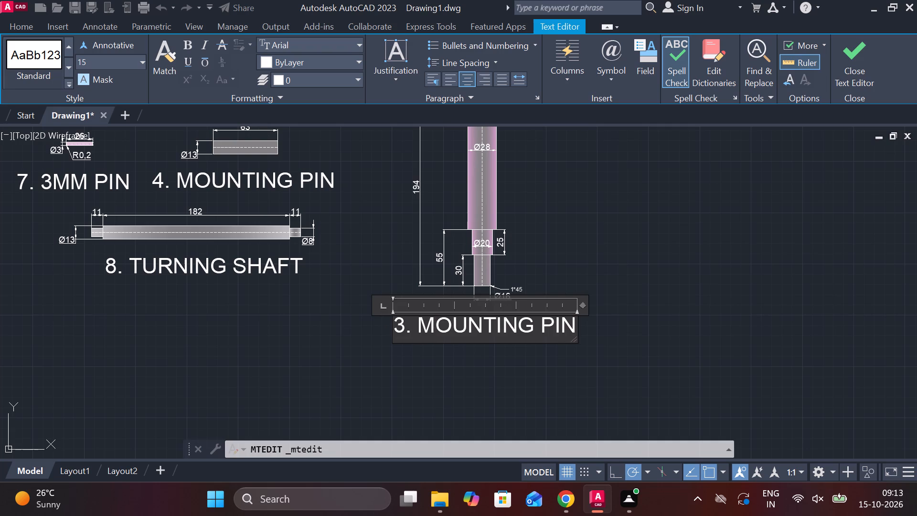
key("Right")
key("Right")
key("Right")
key("Right")
key("Right")
key("Right")
key("Right")
key("Right")
key("Right")
key("Right")
key("Right")
key("Right")
key("Right")
key("Right")
key("BackSpace")
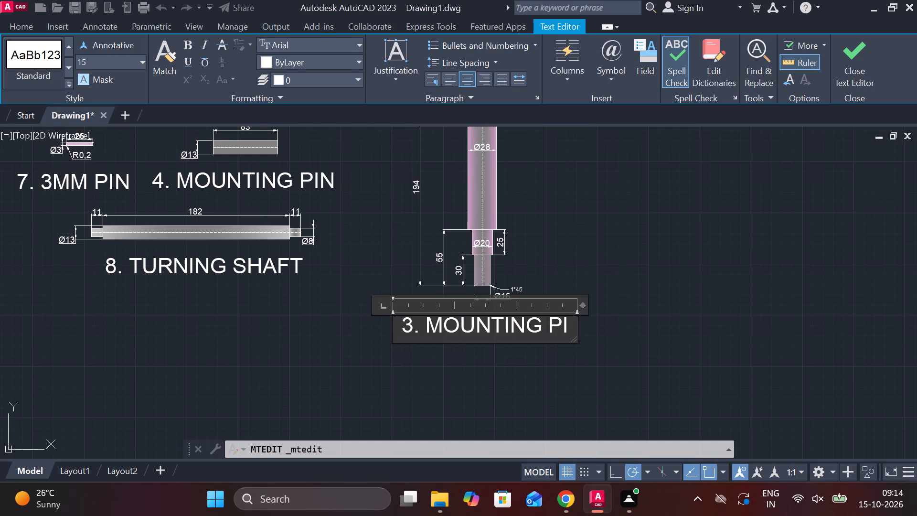
key("BackSpace")
key("BackSpace")
type("SHAF")
key("t")
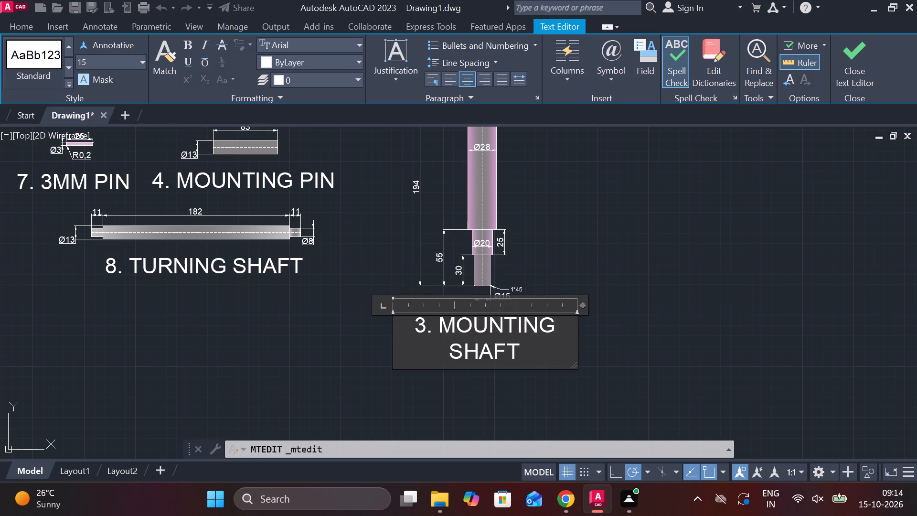
Widen the label's text frame enough for "3. MOUNTING SHAFT" to fit on one line and finish the text edit.
left_click(574, 344)
left_click_drag(577, 333, 609, 327)
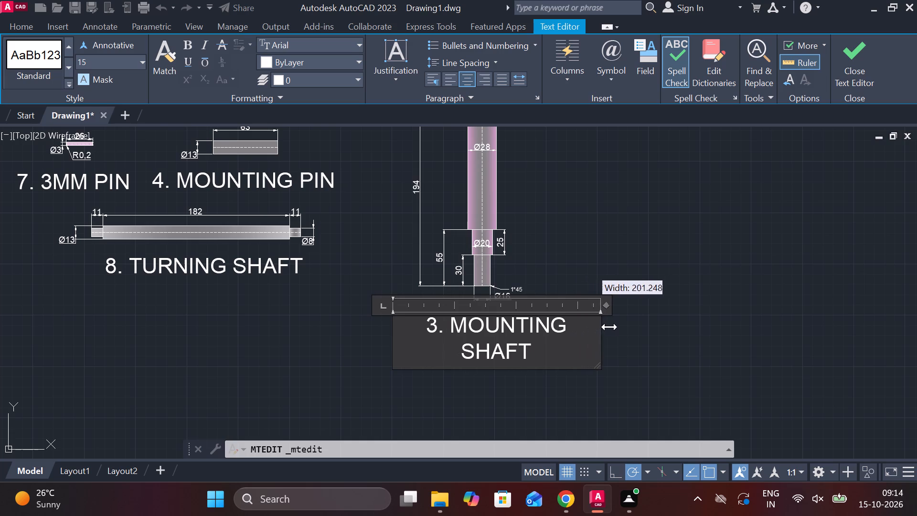
left_click_drag(609, 327, 618, 327)
left_click(869, 74)
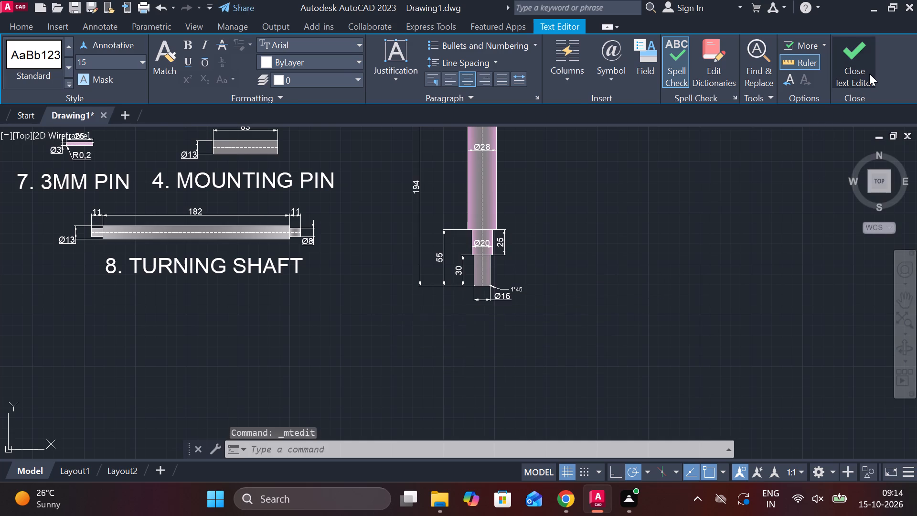
Shift the "3. MOUNTING SHAFT" label slightly left so it sits more centrally under the shaft.
left_click(550, 331)
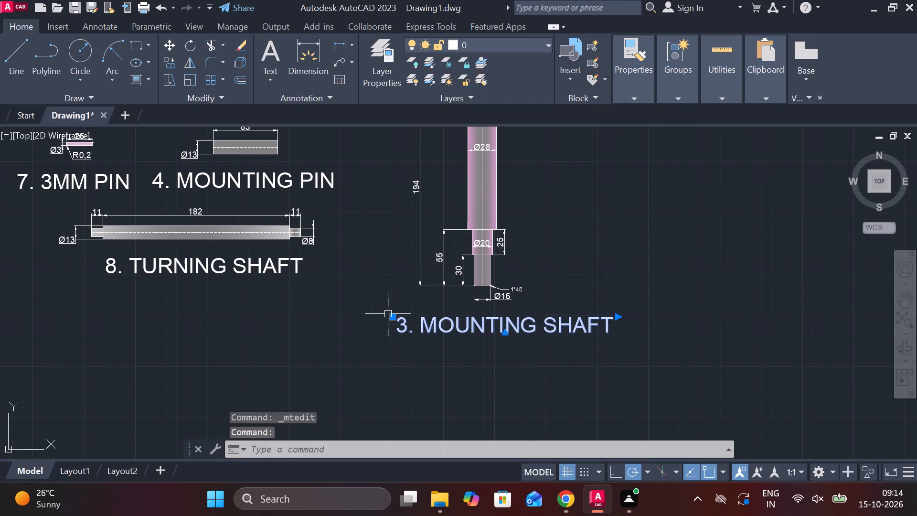
double_click(390, 315)
left_click(382, 315)
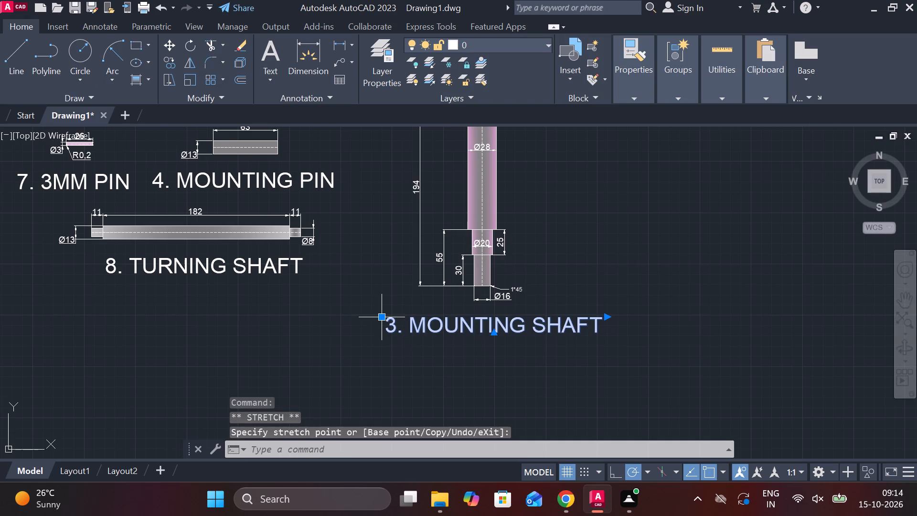
key("Escape")
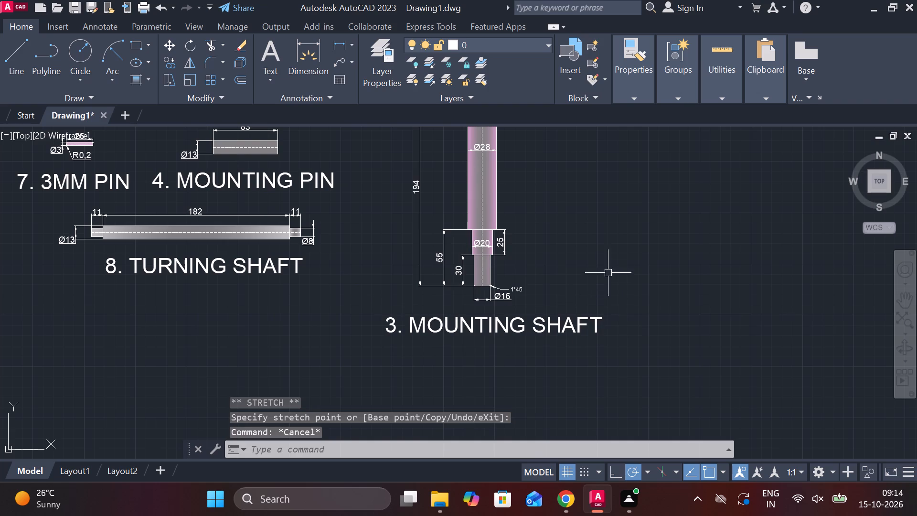
Draw a circle of diameter 23 in the empty area to the right of the movable jaw views.
scroll(607, 258, "down", 2)
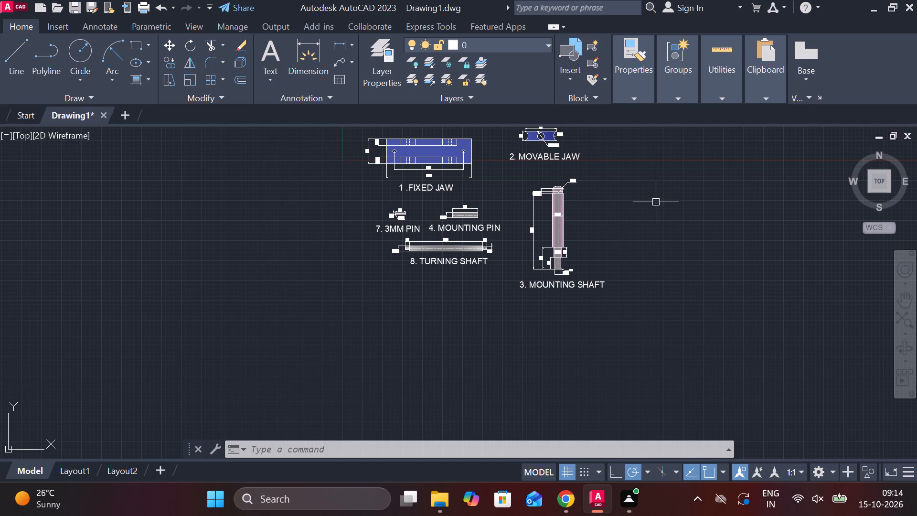
middle_click_drag(656, 202, 567, 341)
scroll(561, 312, "up", 2)
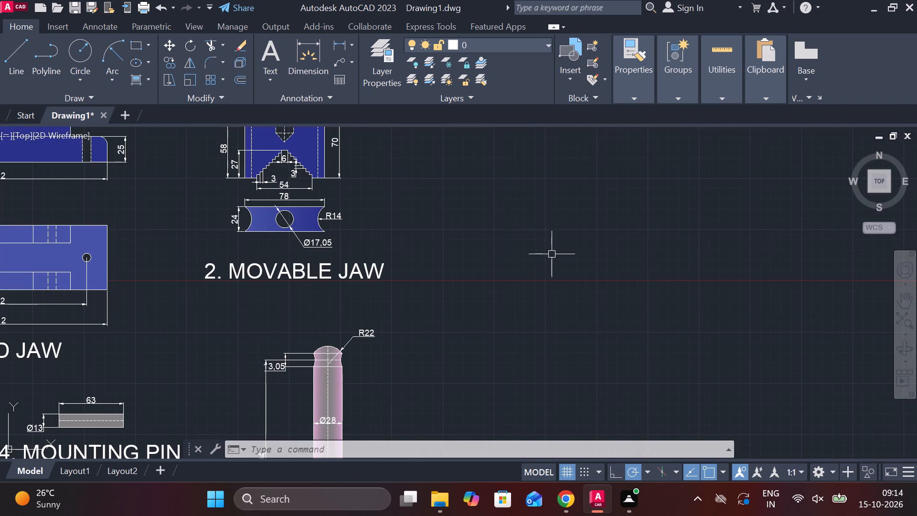
middle_click_drag(501, 317, 548, 288)
scroll(565, 259, "down", 1)
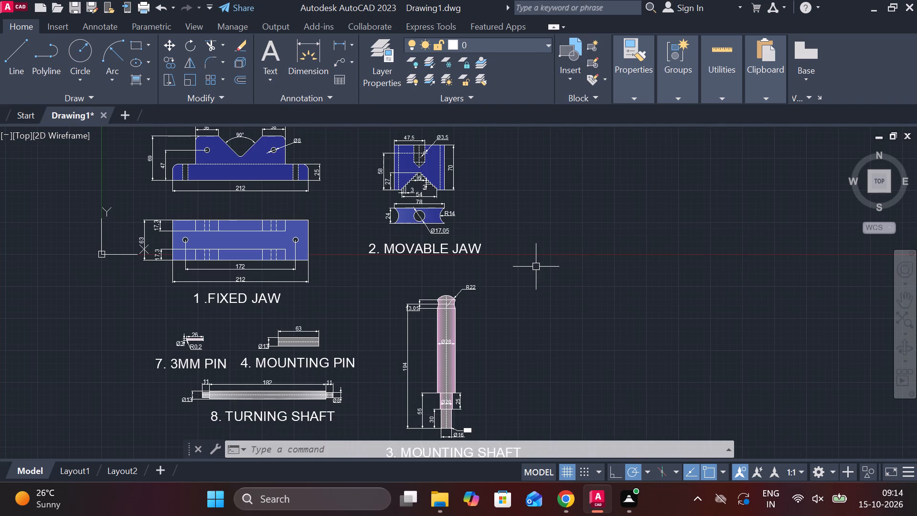
type("C")
key("space")
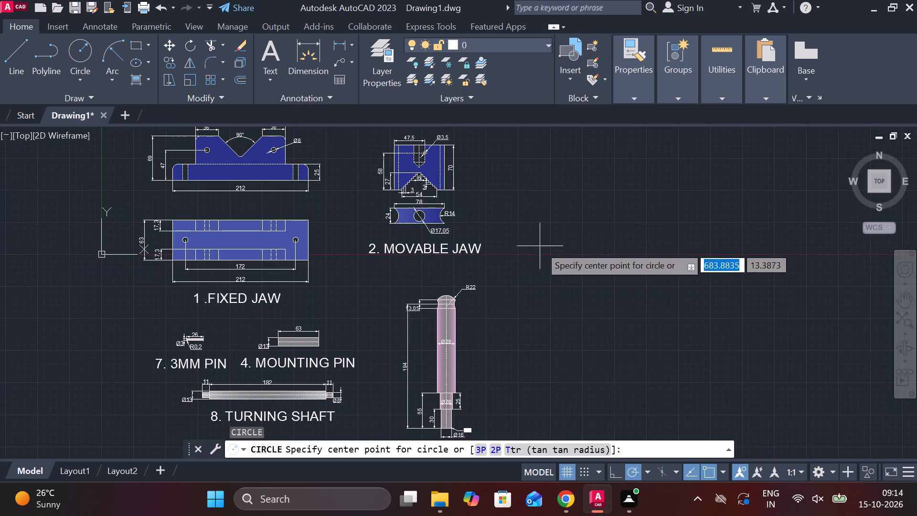
left_click(540, 246)
type("D 23")
key("space")
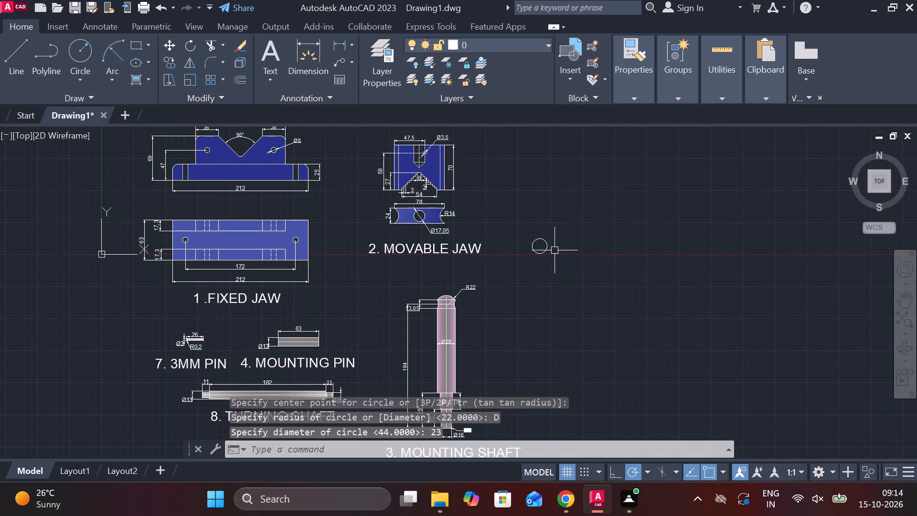
scroll(554, 249, "up", 3)
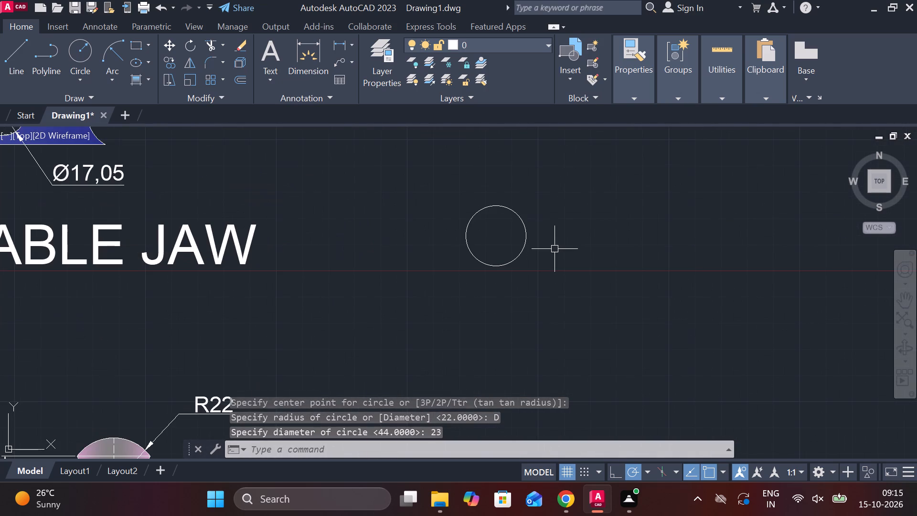
Draw a circle of diameter 8.1 concentric with the existing circle of diameter 23.
key("space")
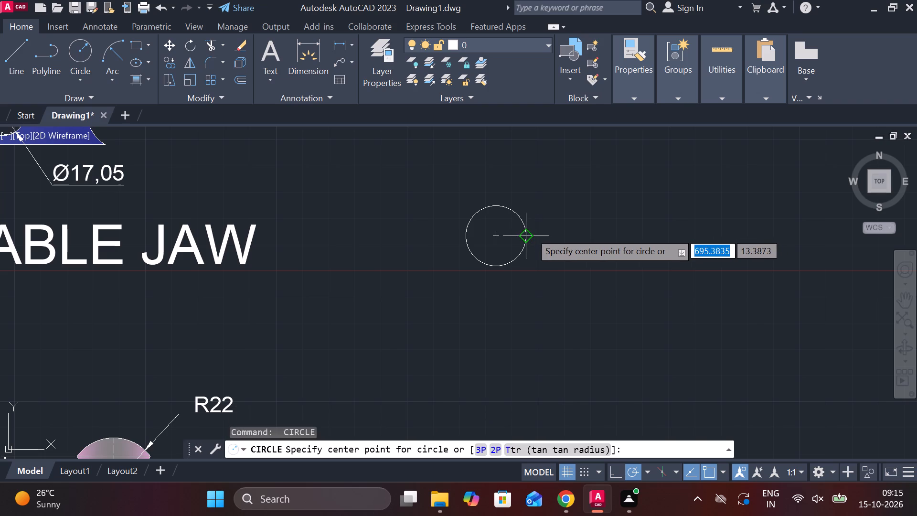
left_click(493, 237)
scroll(516, 255, "up", 2)
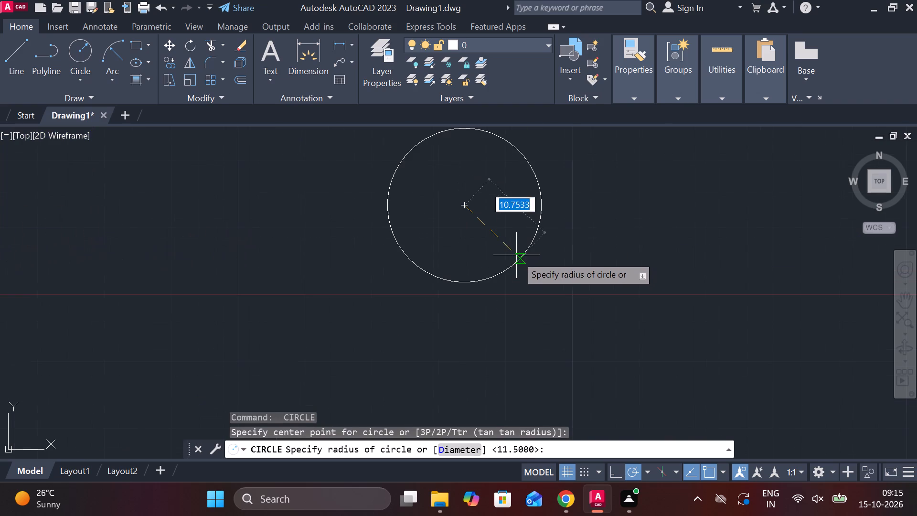
key("d")
key("space")
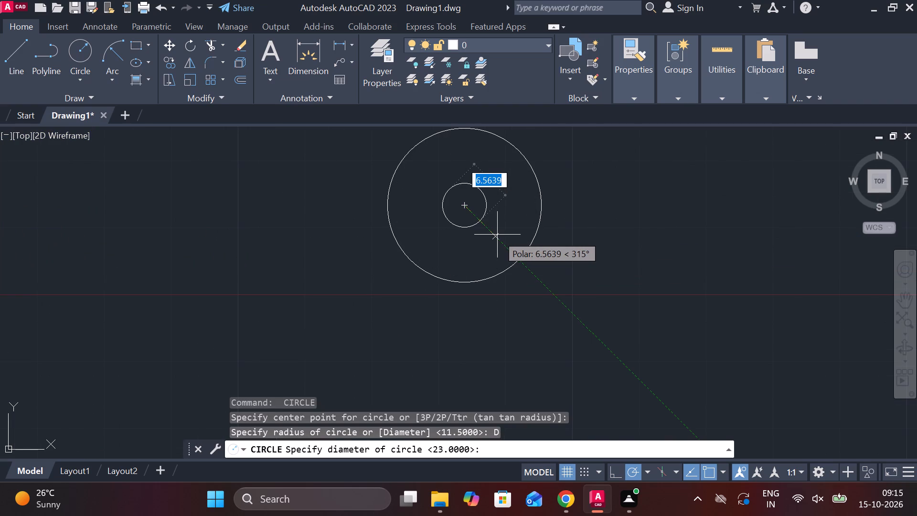
key("8")
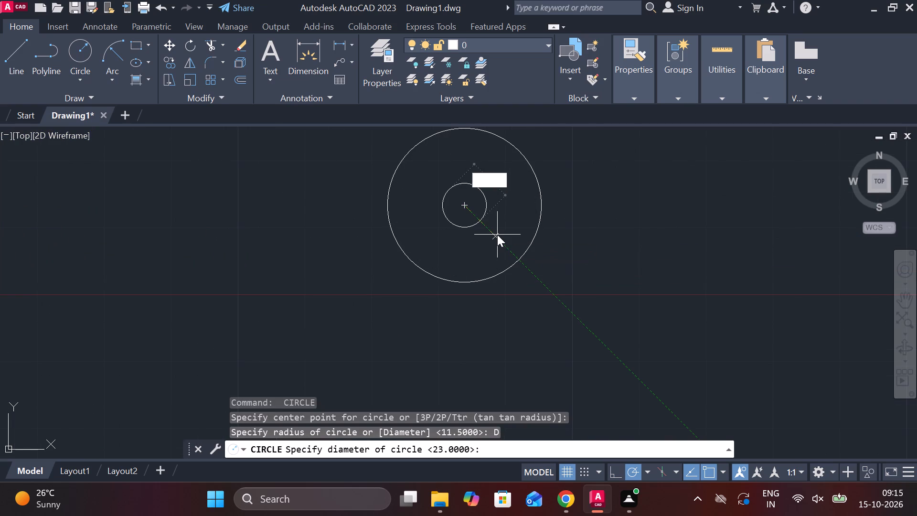
type(".1")
key("Return")
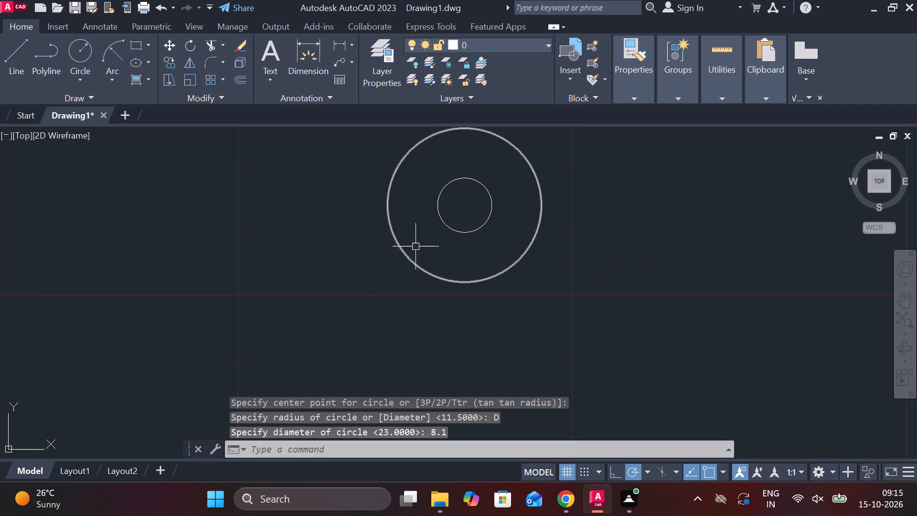
Draw a horizontal line about 29 long from the circles' common centre, extending right past the outer circle.
middle_click_drag(545, 230, 396, 286)
key("Escape")
key("l")
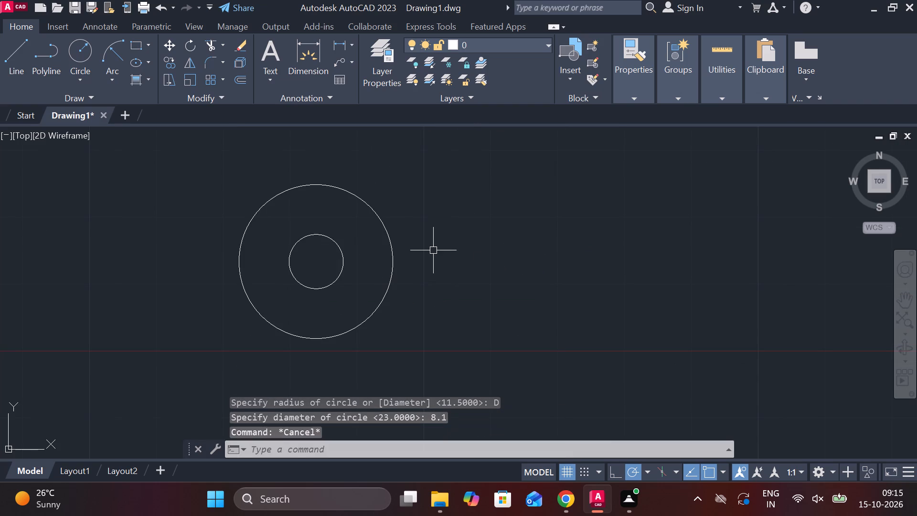
key("Return")
left_click(312, 262)
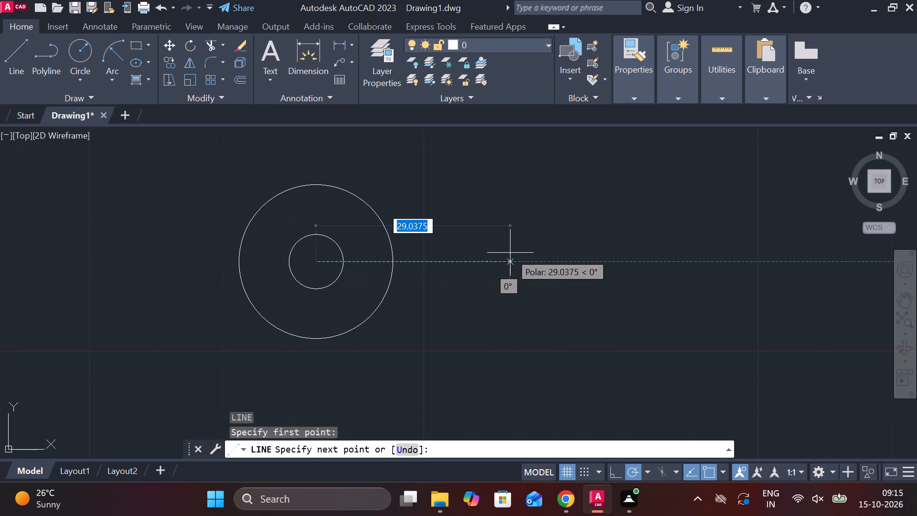
left_click(510, 253)
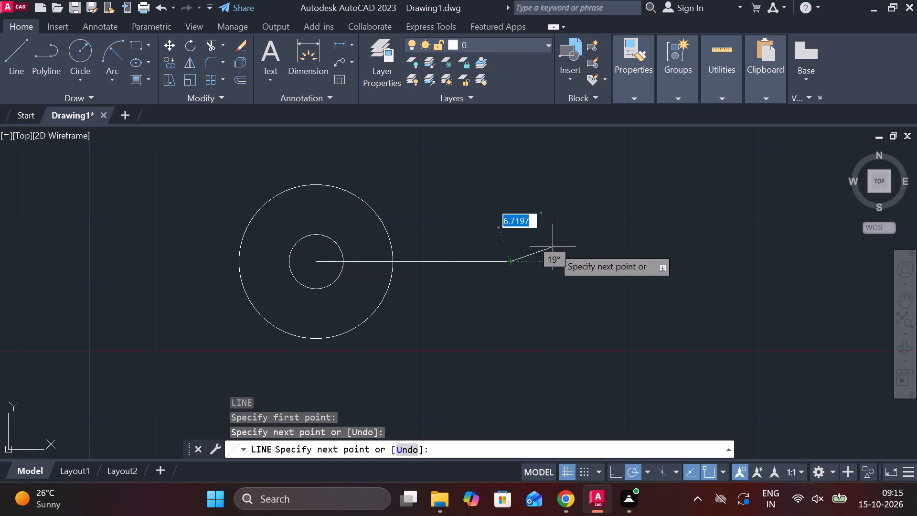
key("Escape")
Draw a closed rectangle of lines 11 wide and 23 high beside the circles, aligned with the outer circle's top and bottom.
key("l")
key("Return")
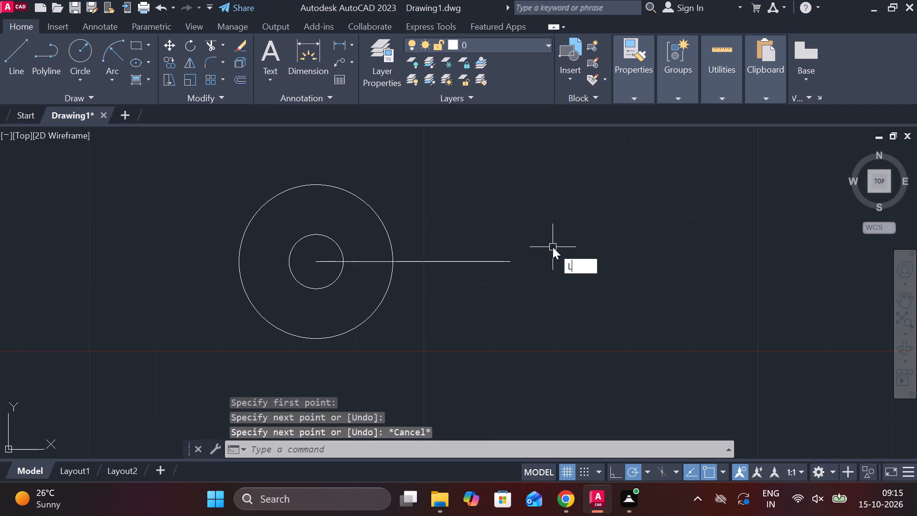
left_click(439, 179)
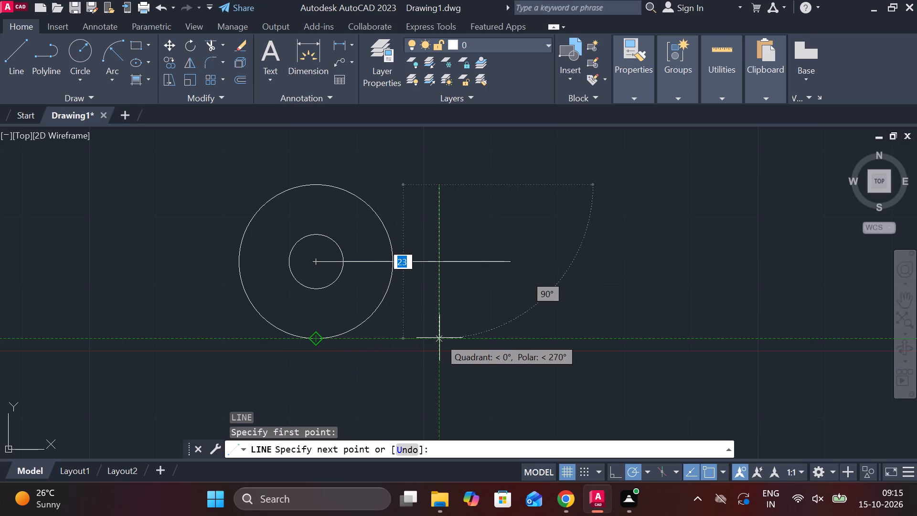
left_click(439, 338)
type("11")
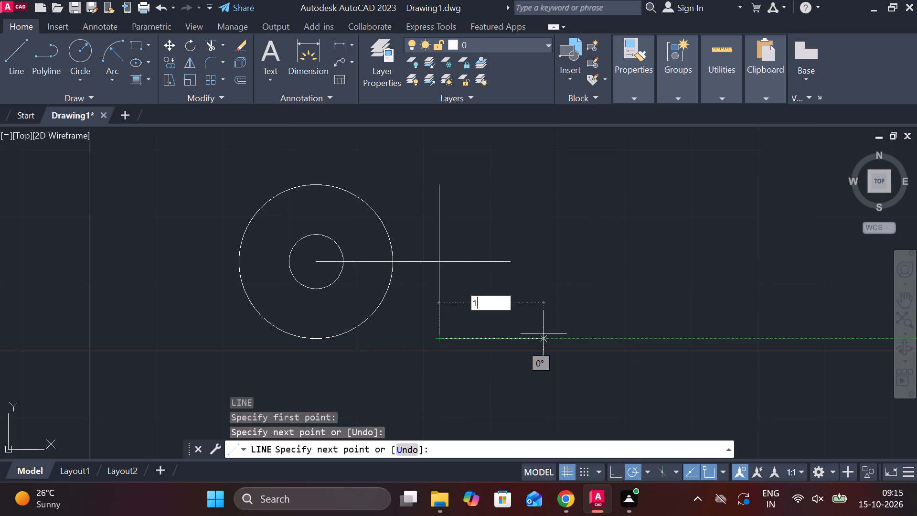
key("space")
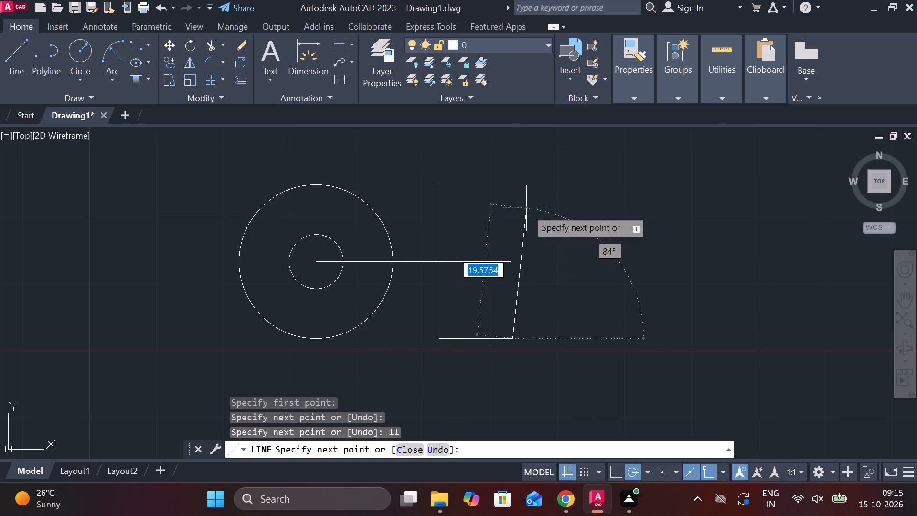
middle_click_drag(496, 261, 515, 333)
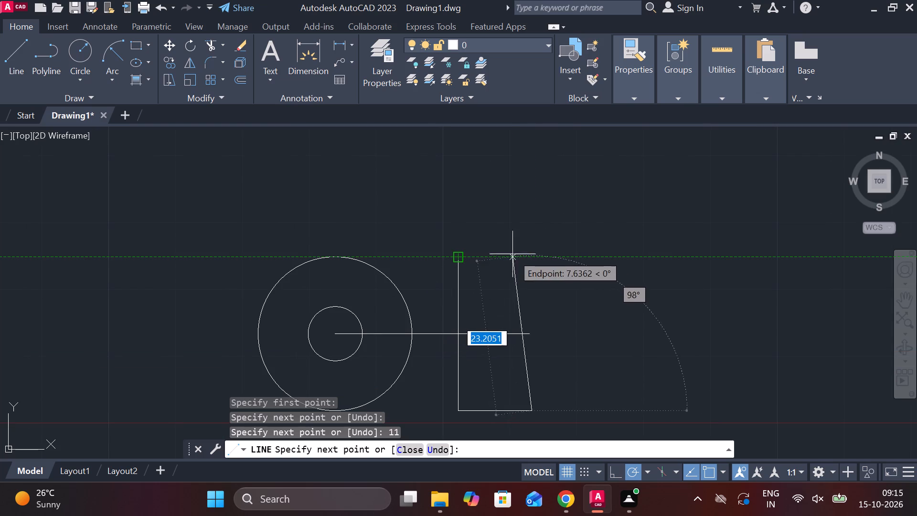
left_click(538, 254)
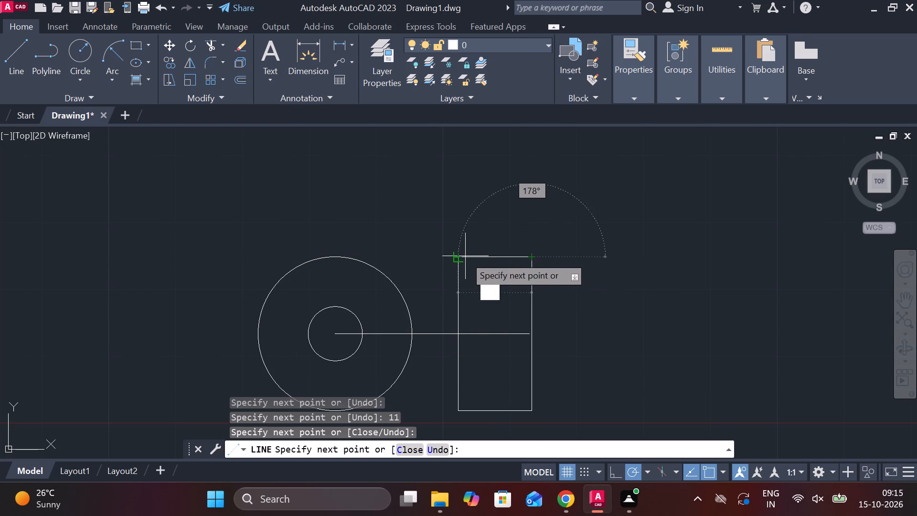
left_click(455, 258)
key("Escape")
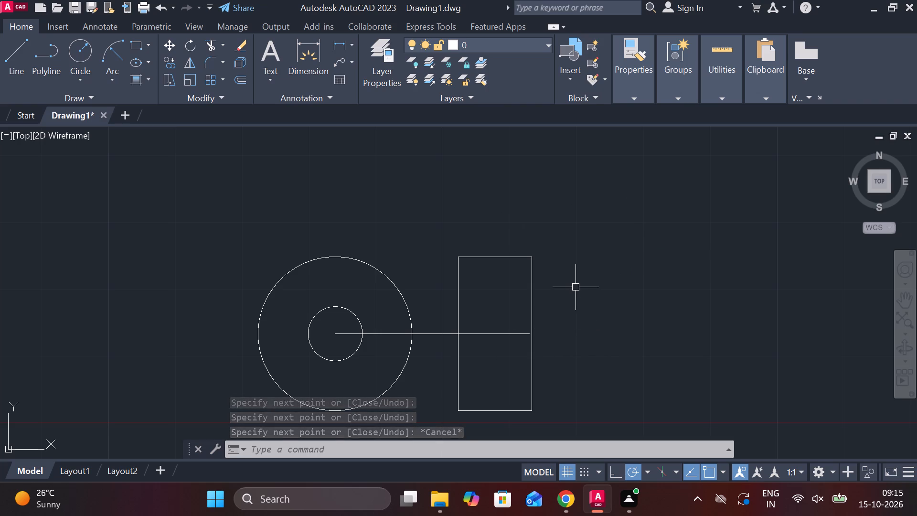
Fillet the two bottom corners of the rectangle with a radius of 5.5.
middle_click_drag(566, 312, 536, 281)
type("F R")
key("space")
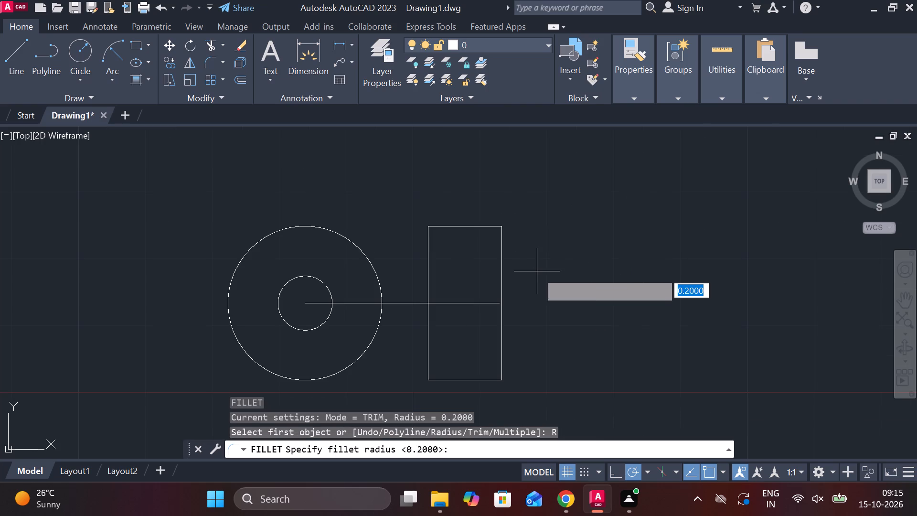
type("5.5")
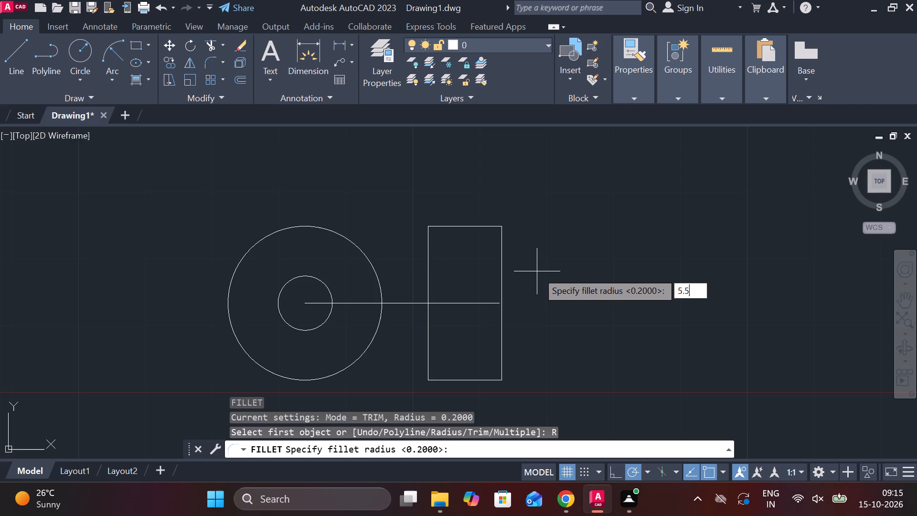
key("Return")
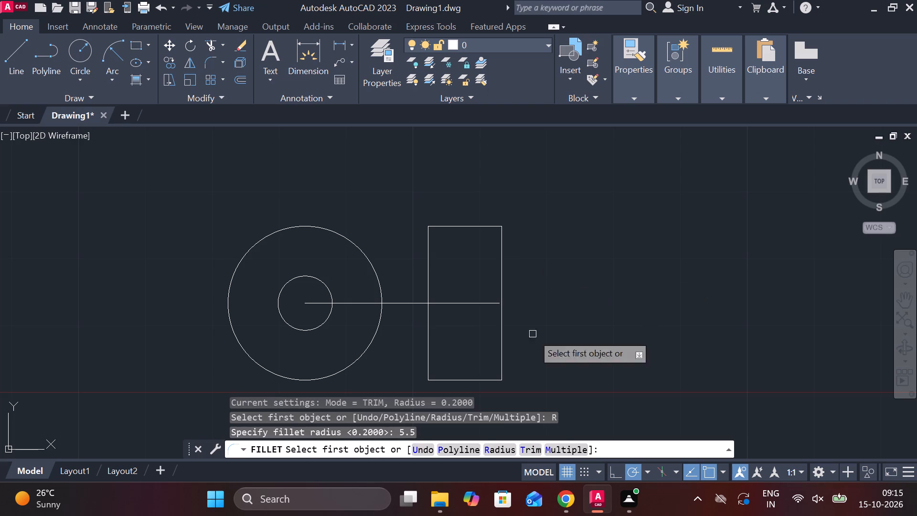
left_click(427, 356)
left_click(452, 378)
key("space")
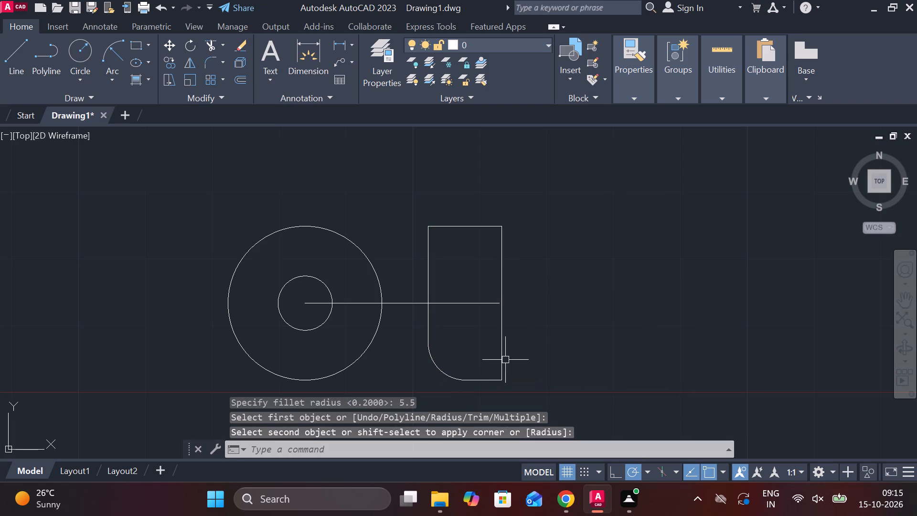
left_click(503, 351)
left_click(490, 377)
Fillet the two top corners of the rectangle with the same 5.5 radius.
key("space")
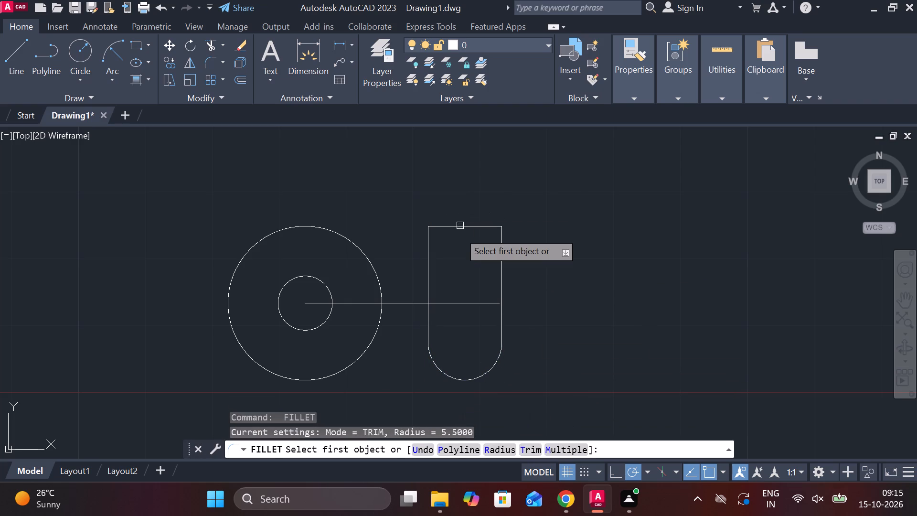
left_click(457, 229)
left_click(425, 247)
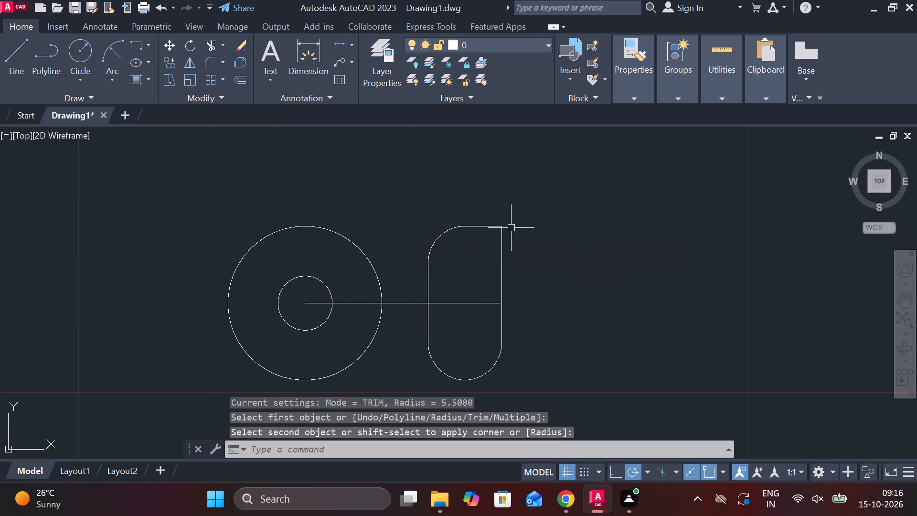
key("space")
left_click(482, 223)
left_click(501, 239)
Change the horizontal centre line's linetype to ACAD_ISO02W100.
left_click(492, 305)
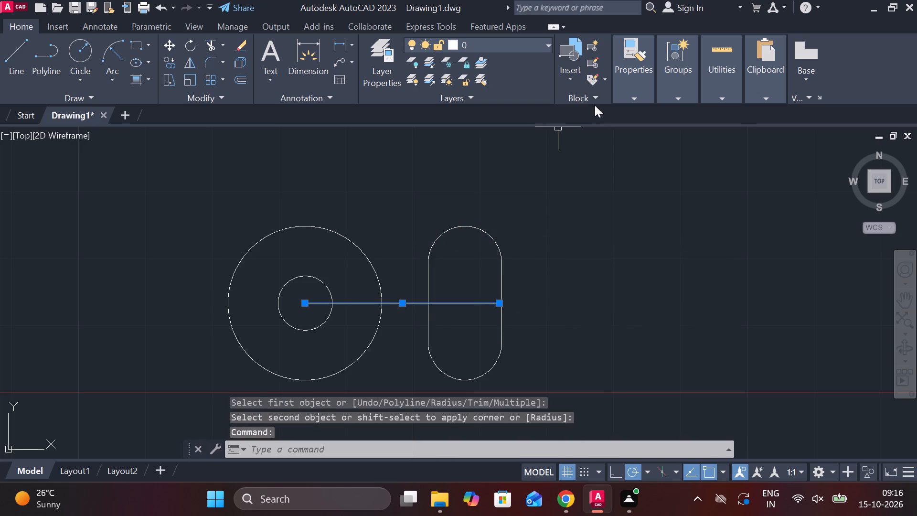
left_click(645, 96)
left_click(716, 145)
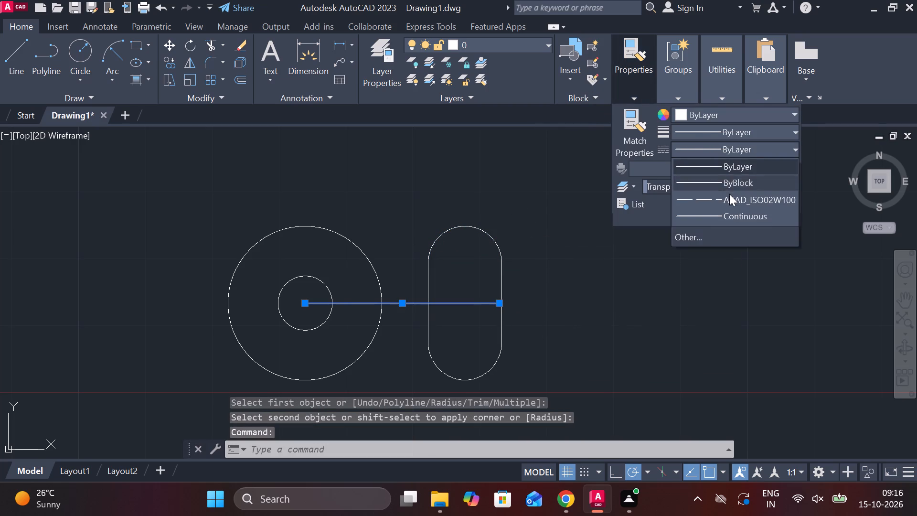
left_click(729, 196)
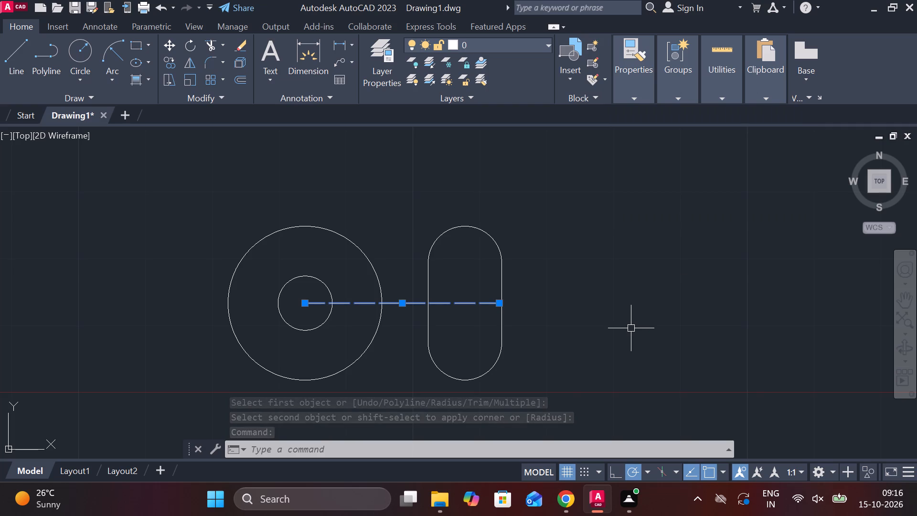
key("Escape")
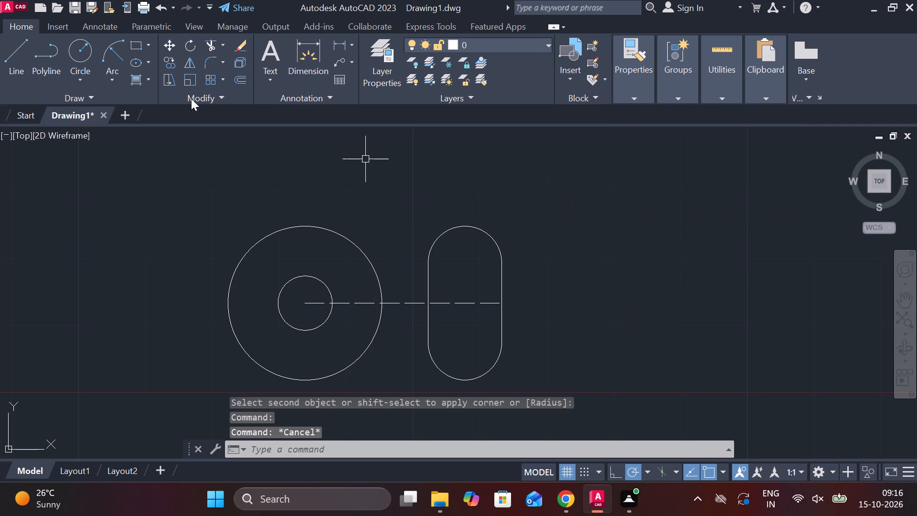
Add diameter dimensions to the outer and inner circles, placing both texts above the circles.
double_click(352, 43)
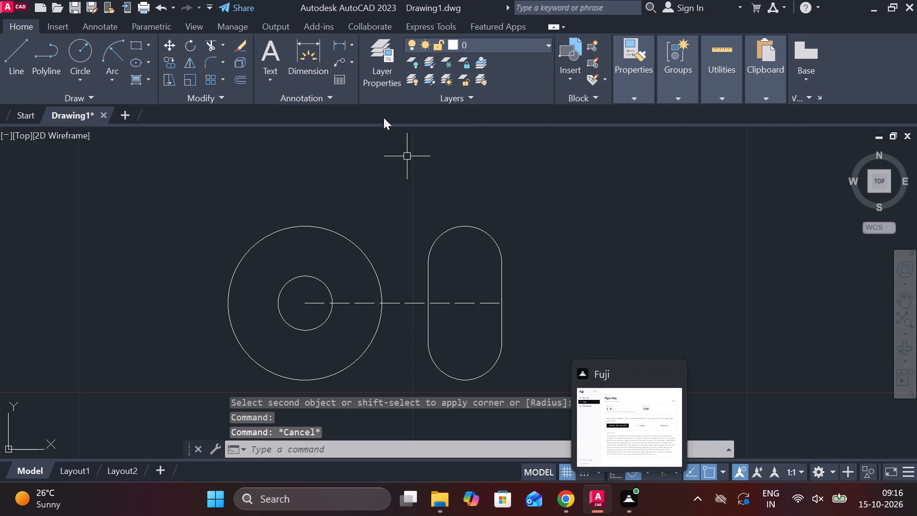
left_click(349, 38)
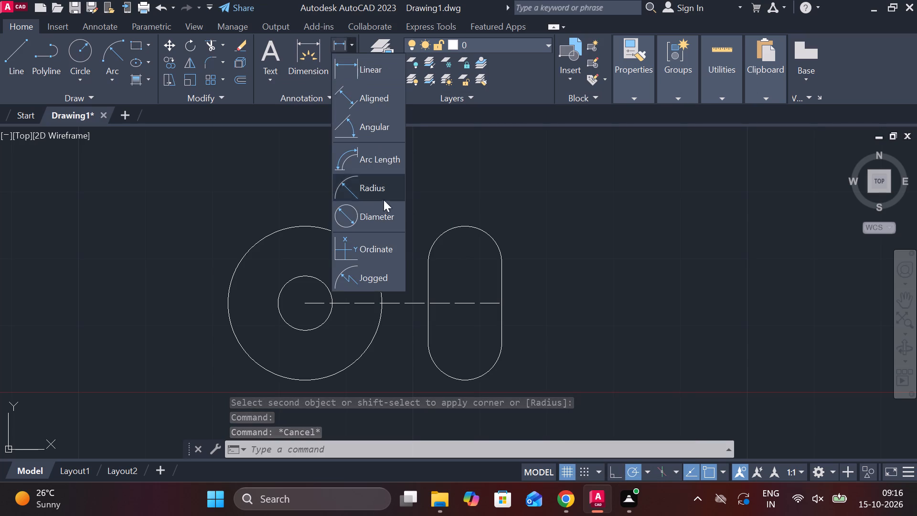
left_click(364, 213)
left_click(290, 224)
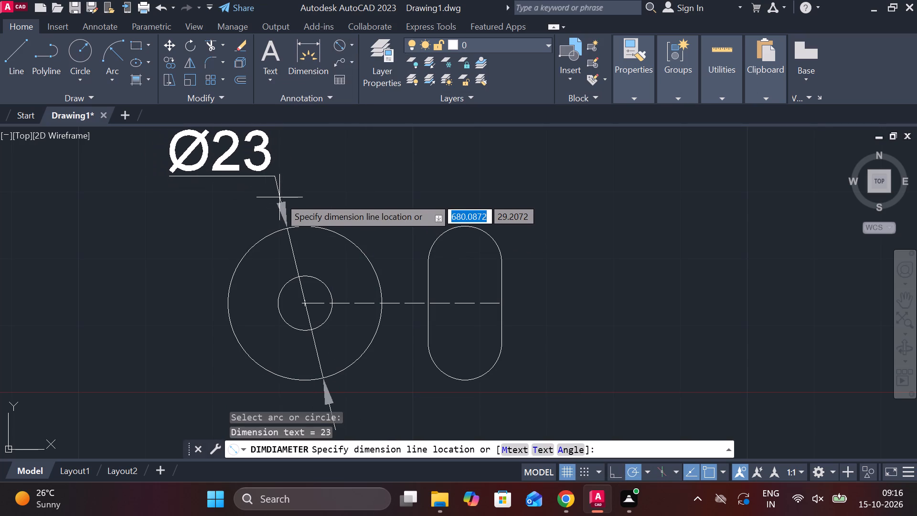
left_click(254, 195)
key("space")
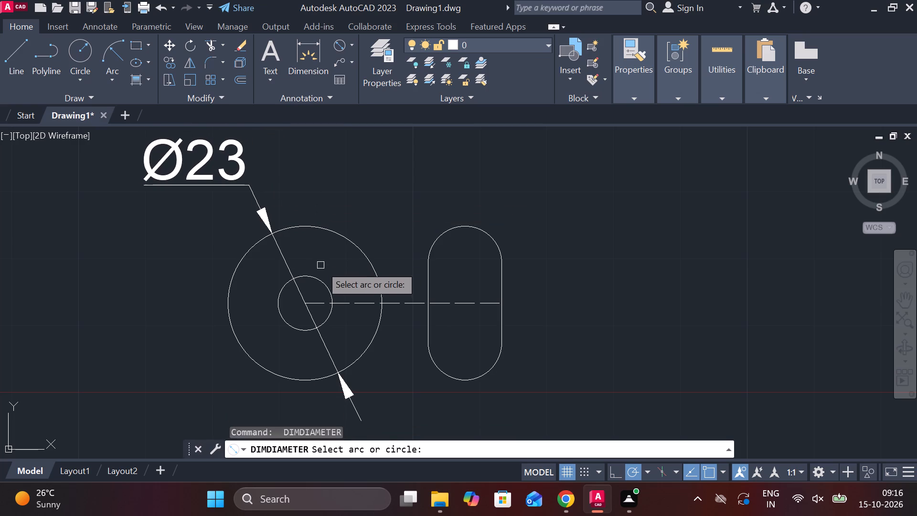
left_click(316, 276)
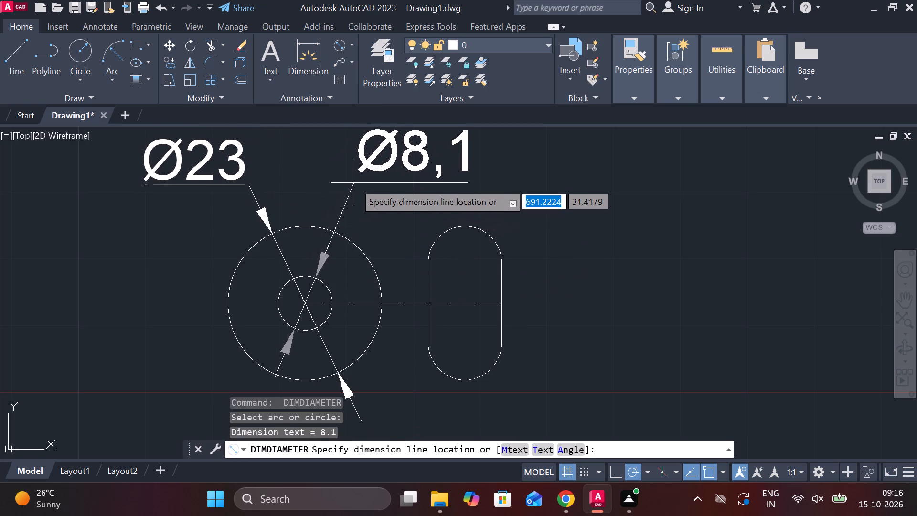
left_click(324, 182)
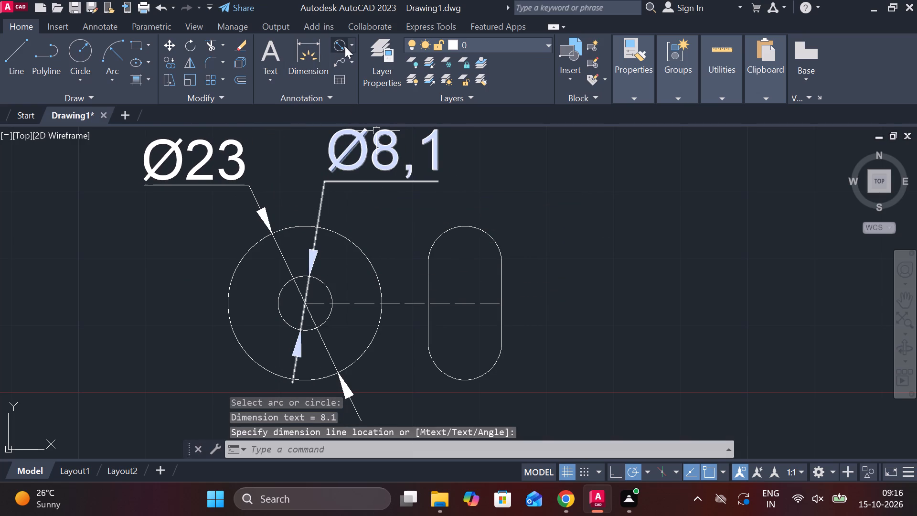
Add a radius dimension to the lower right arc of the rounded side view, placing its text outside to the lower right.
left_click(353, 46)
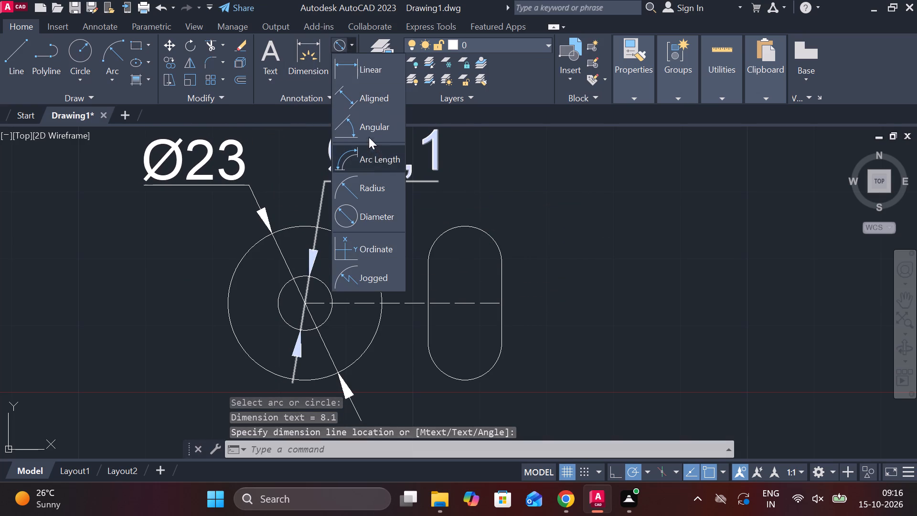
left_click(362, 199)
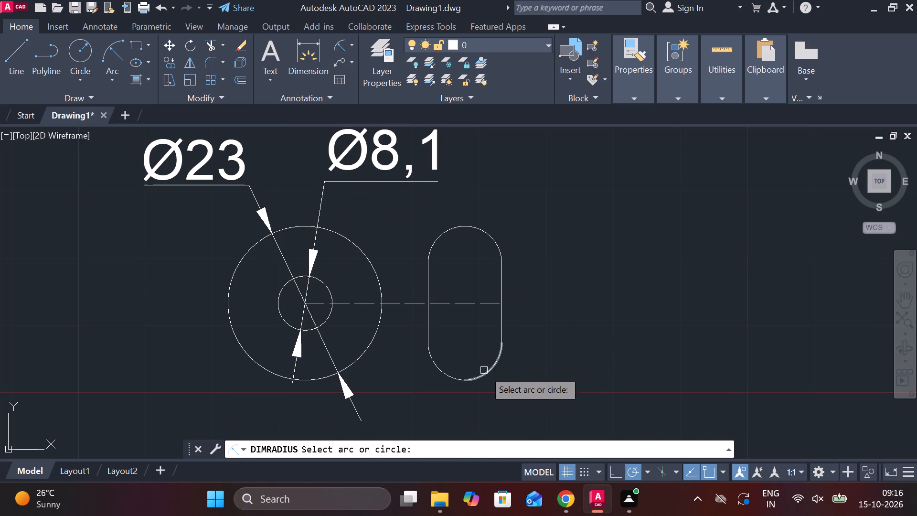
left_click(484, 370)
double_click(550, 388)
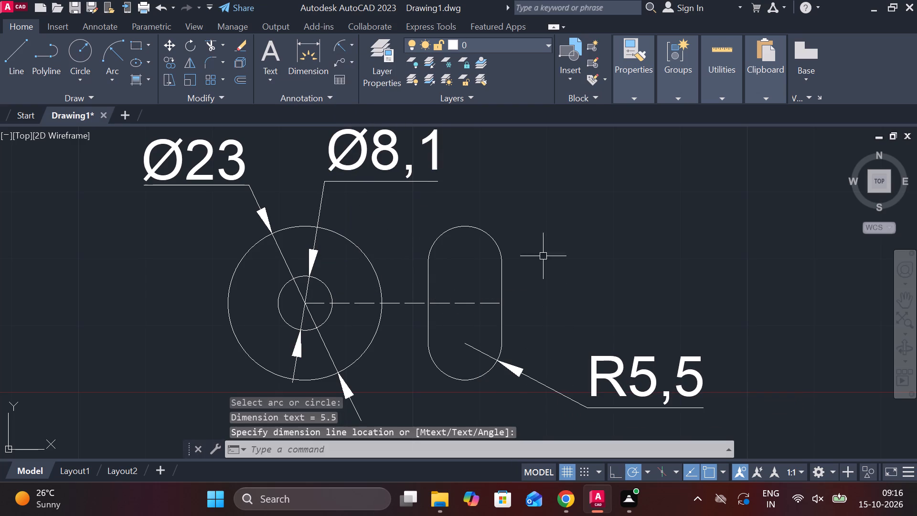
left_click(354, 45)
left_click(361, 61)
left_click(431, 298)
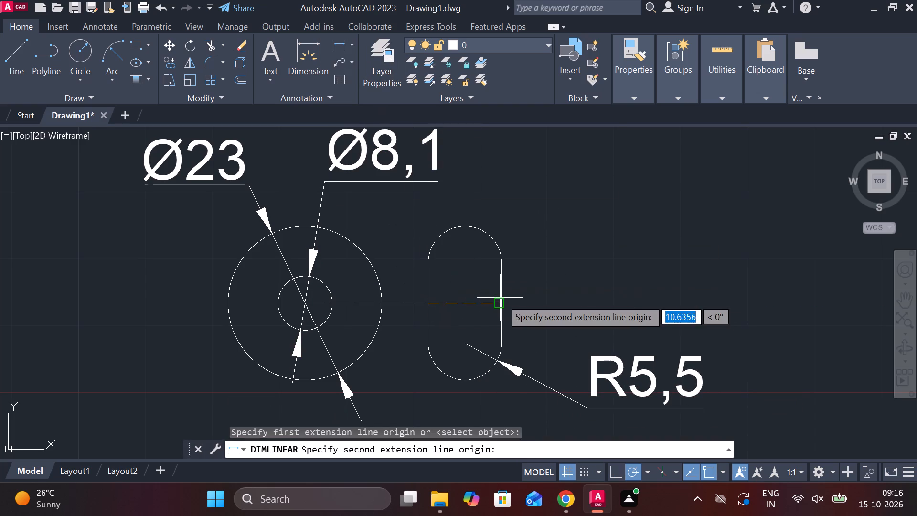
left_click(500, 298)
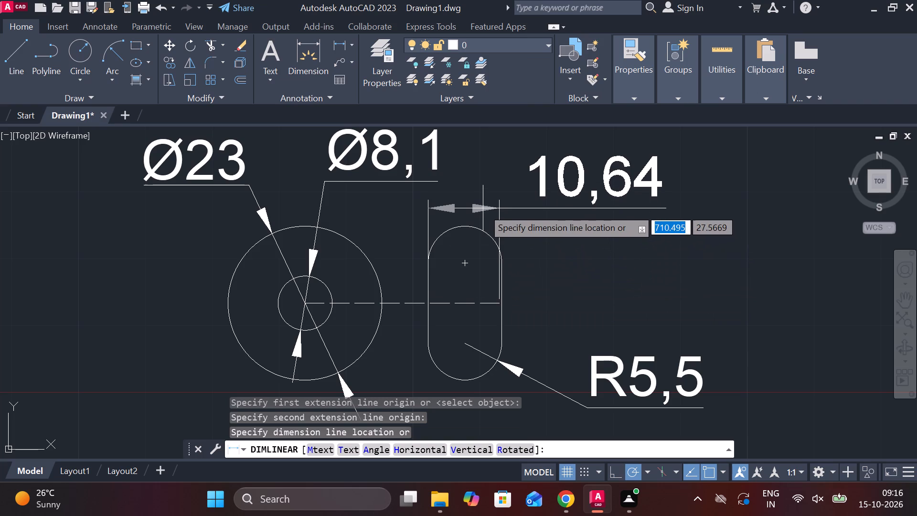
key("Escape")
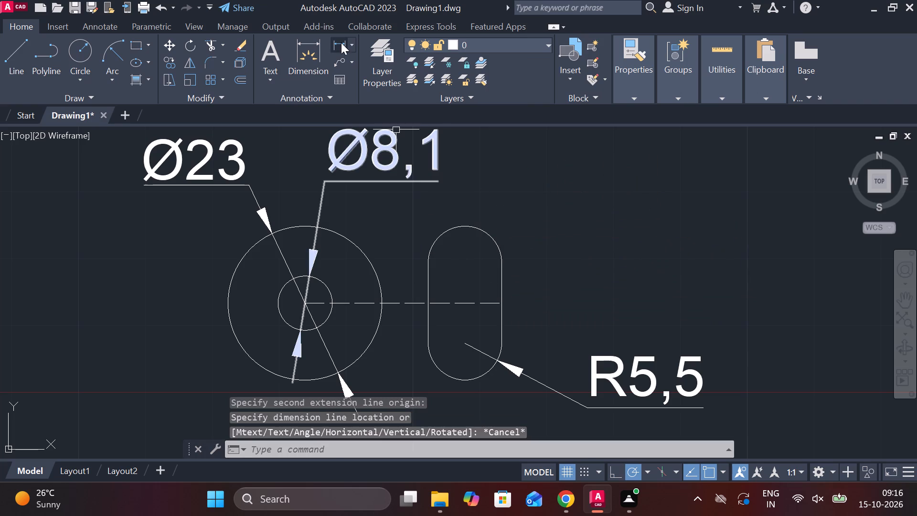
Add a linear width dimension between the side view's two vertical edges, placing it just above the rounded top.
left_click(341, 43)
scroll(429, 244, "up", 1)
left_click(428, 336)
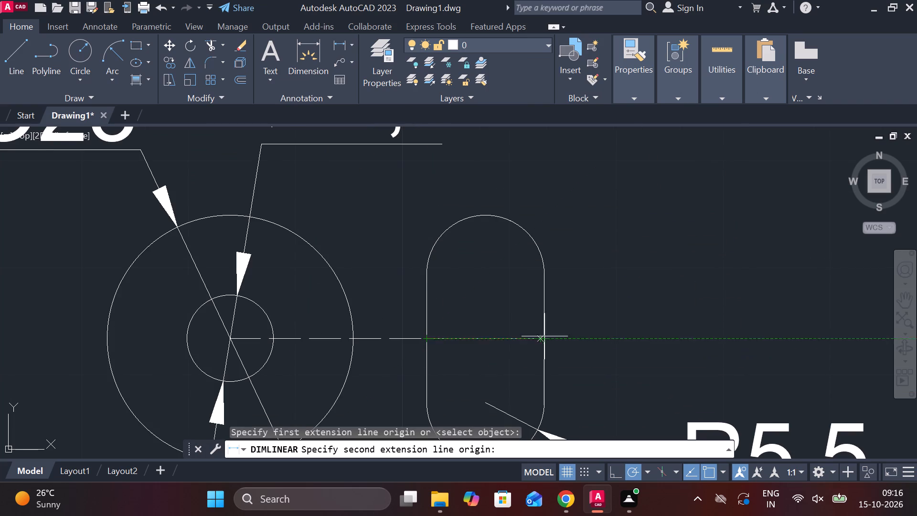
scroll(552, 336, "up", 3)
left_click(522, 344)
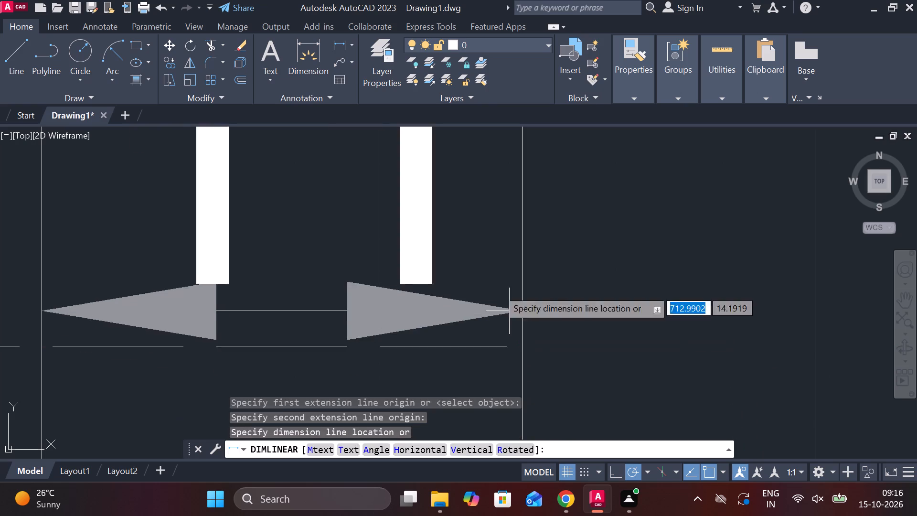
scroll(476, 229, "down", 3)
middle_click_drag(479, 225, 480, 287)
middle_click_drag(469, 154, 454, 243)
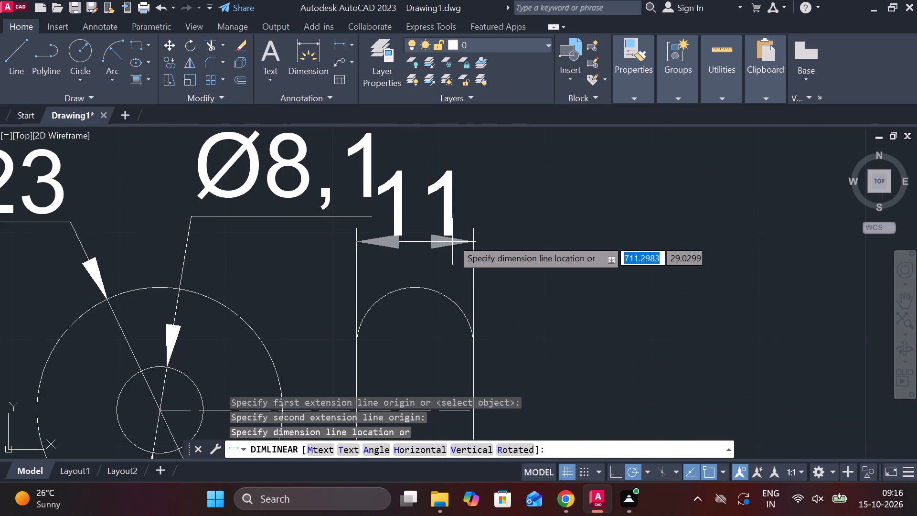
left_click(456, 260)
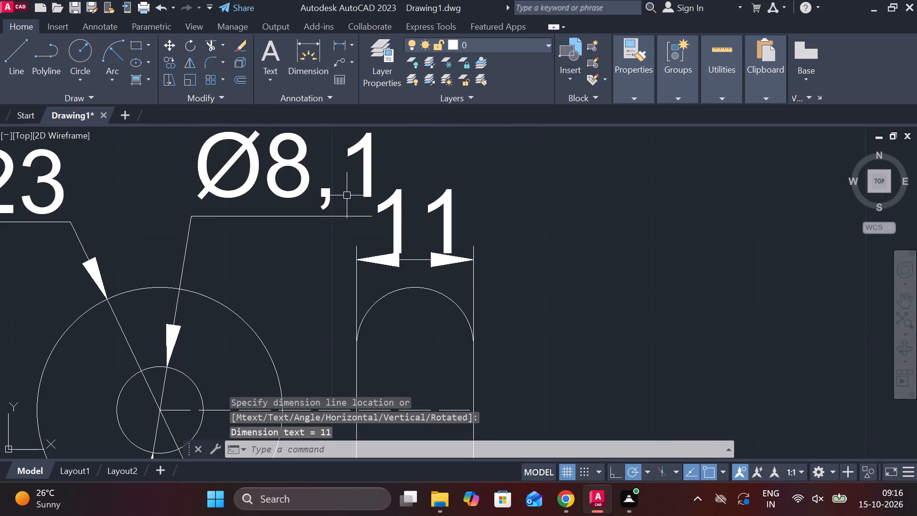
Replace the inner circle's diameter dimension with a new one whose text sits outside the outer circle at its lower left.
scroll(347, 195, "down", 1)
left_click(311, 178)
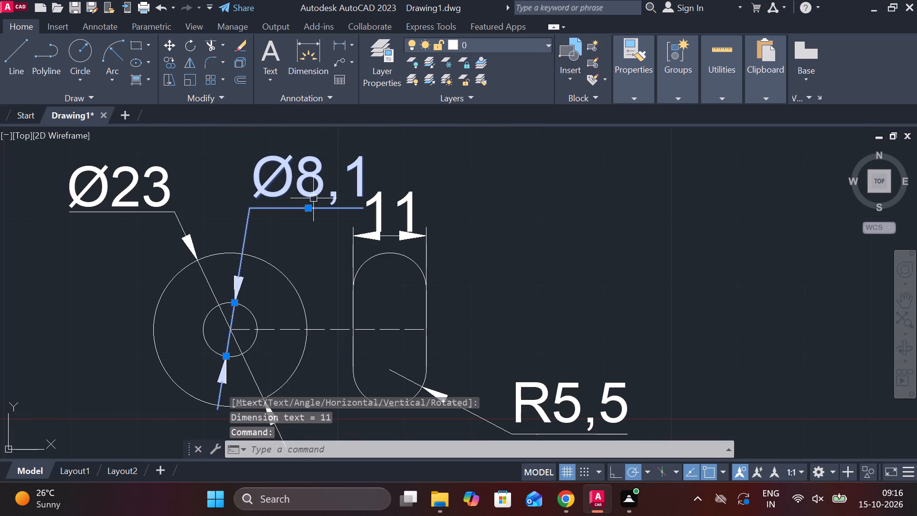
type("E")
key("space")
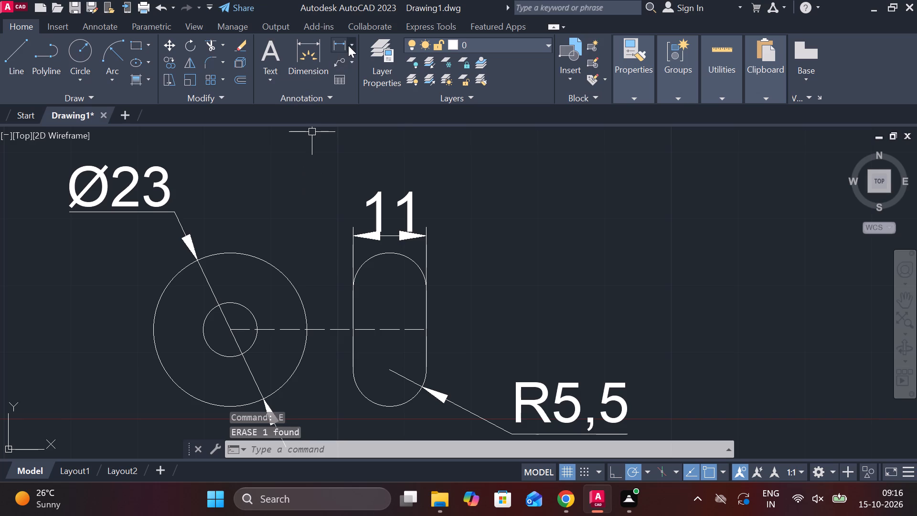
left_click(348, 45)
left_click(366, 210)
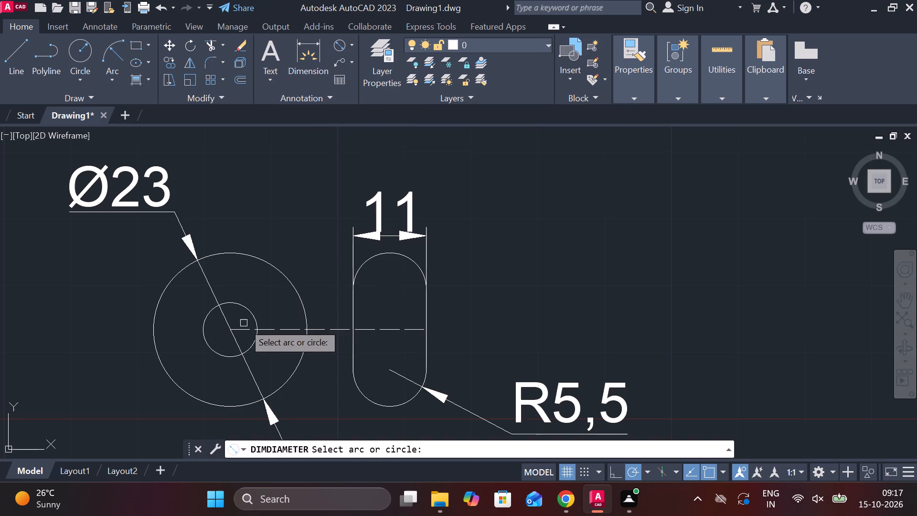
left_click(210, 347)
left_click(167, 392)
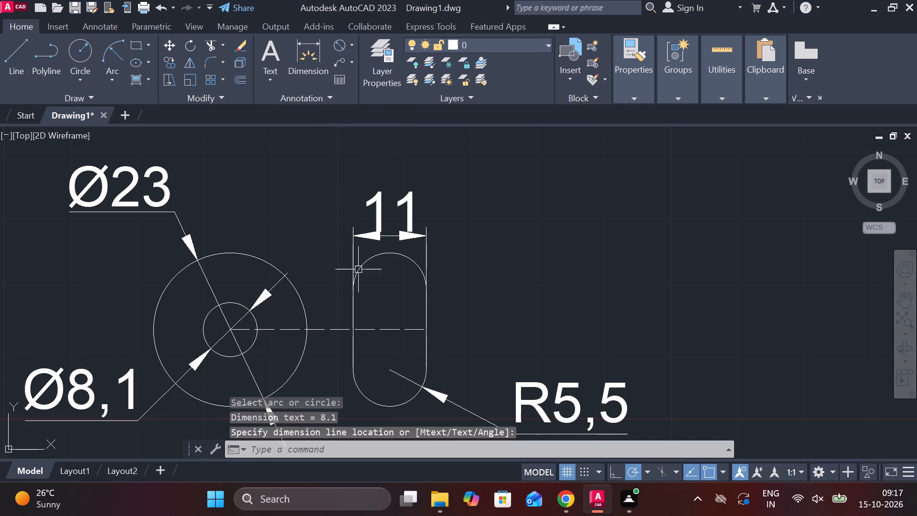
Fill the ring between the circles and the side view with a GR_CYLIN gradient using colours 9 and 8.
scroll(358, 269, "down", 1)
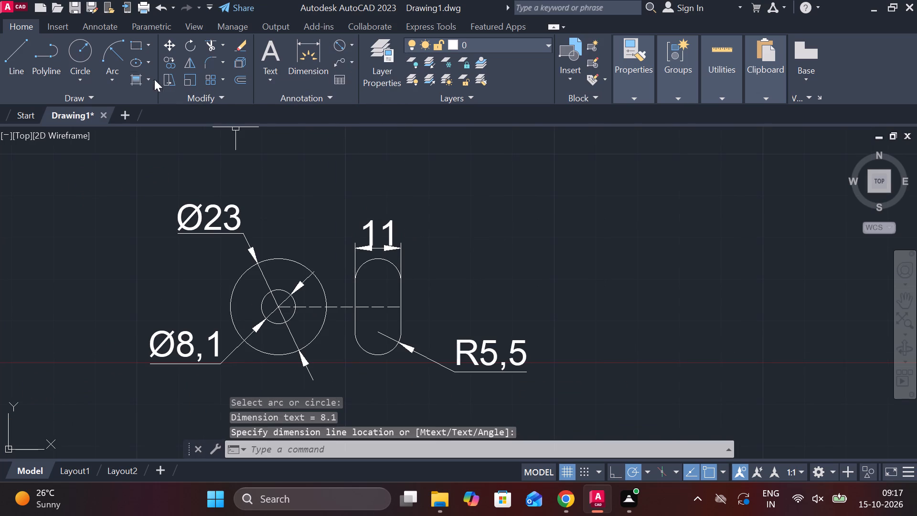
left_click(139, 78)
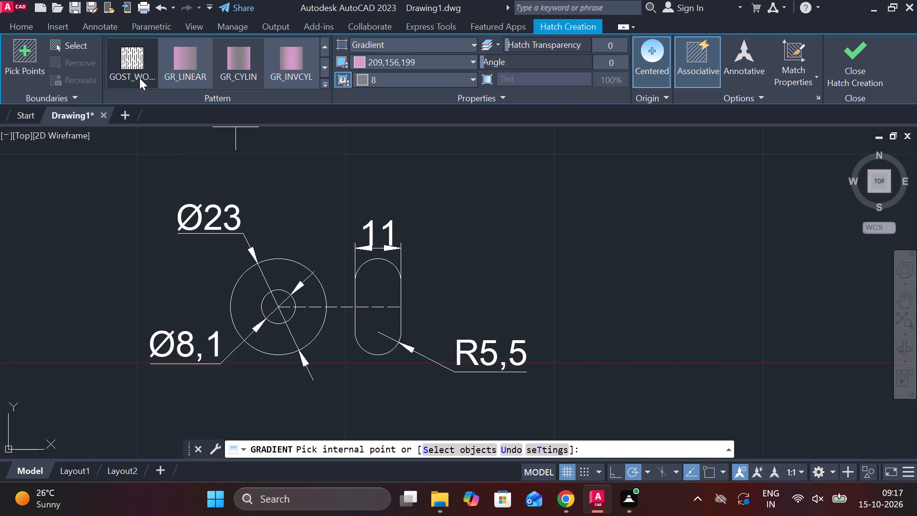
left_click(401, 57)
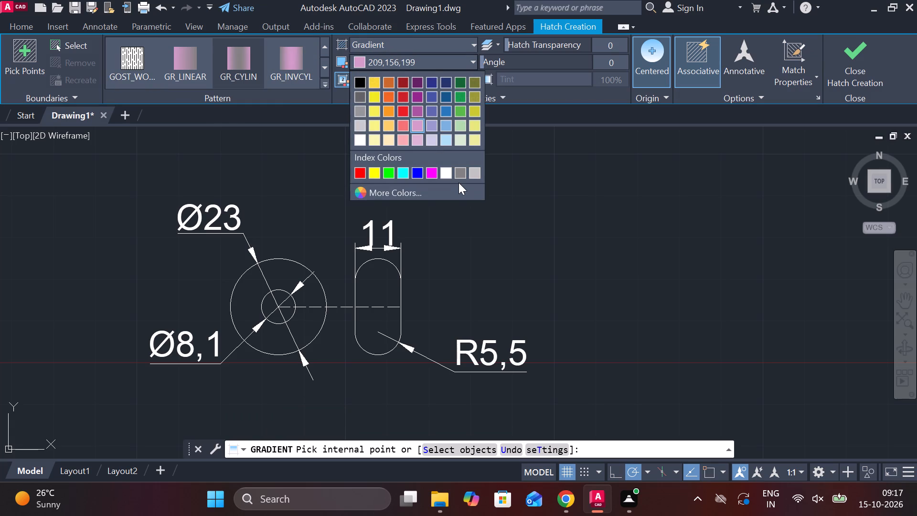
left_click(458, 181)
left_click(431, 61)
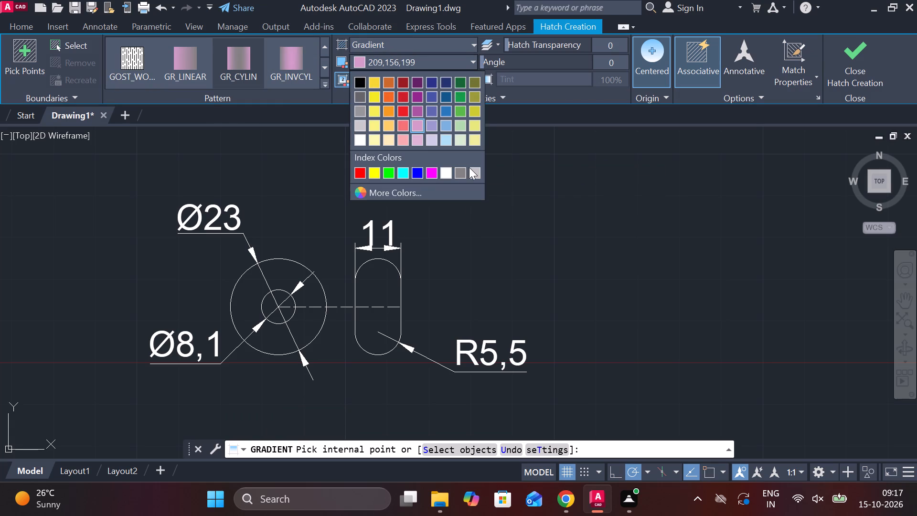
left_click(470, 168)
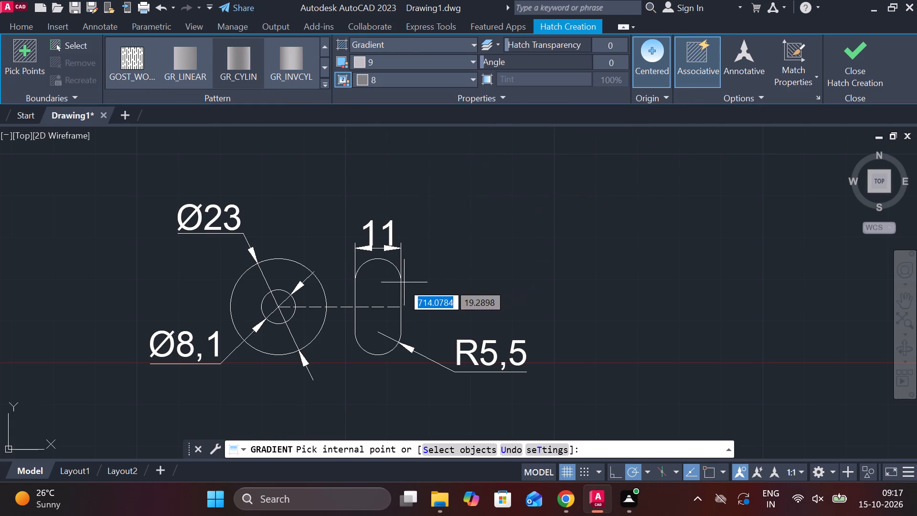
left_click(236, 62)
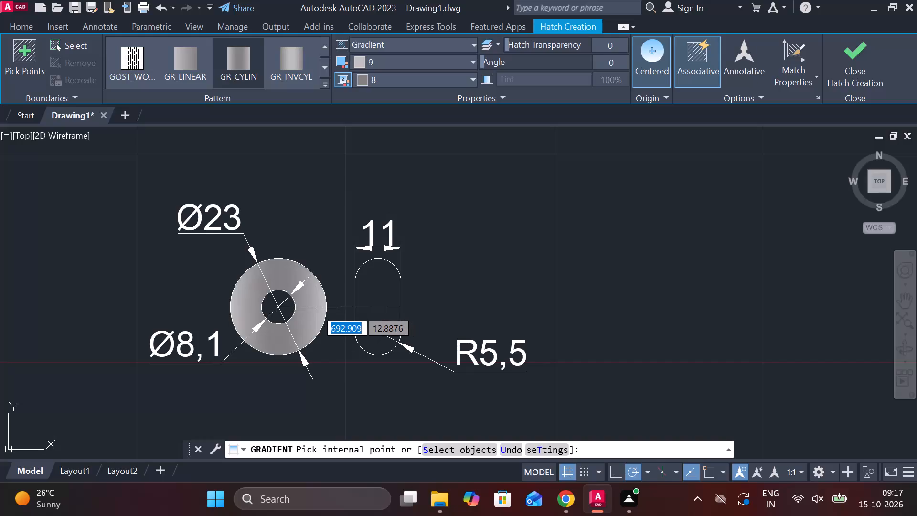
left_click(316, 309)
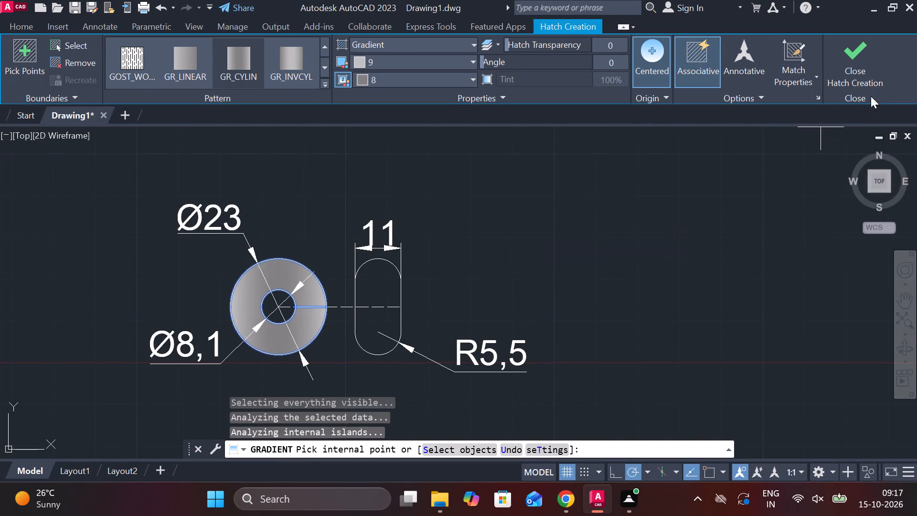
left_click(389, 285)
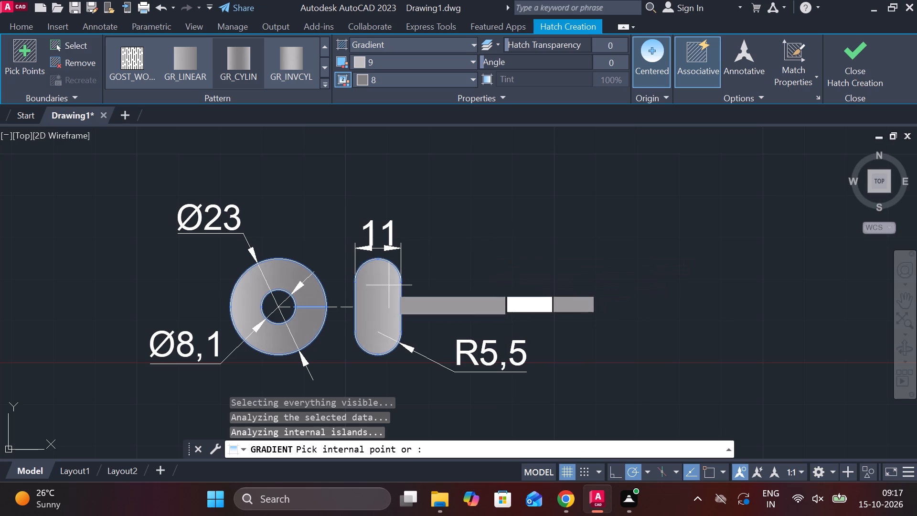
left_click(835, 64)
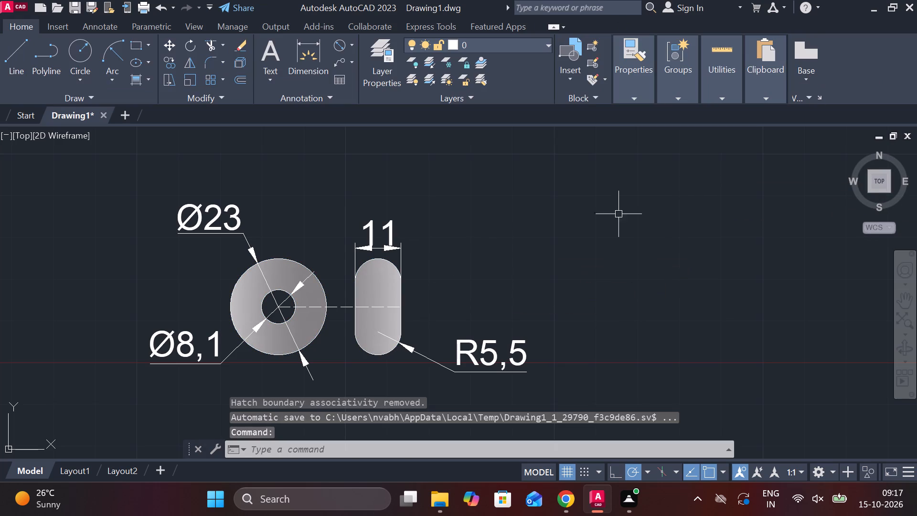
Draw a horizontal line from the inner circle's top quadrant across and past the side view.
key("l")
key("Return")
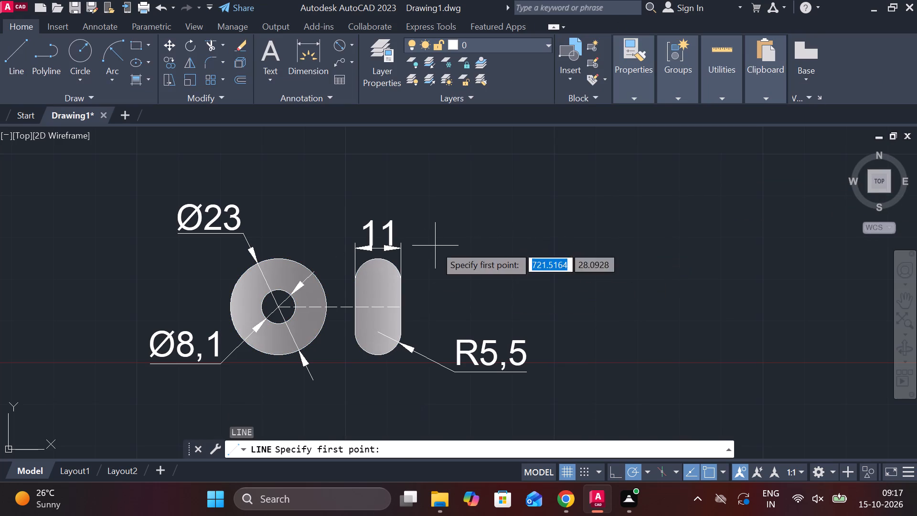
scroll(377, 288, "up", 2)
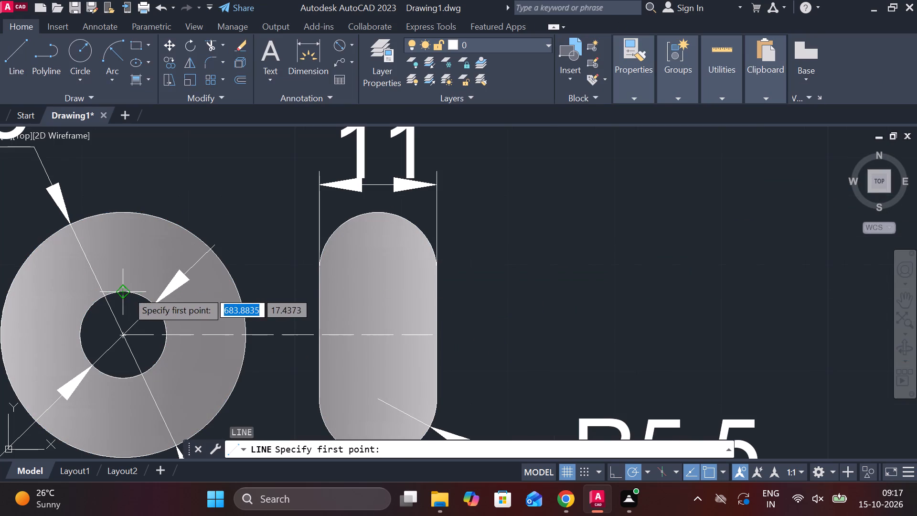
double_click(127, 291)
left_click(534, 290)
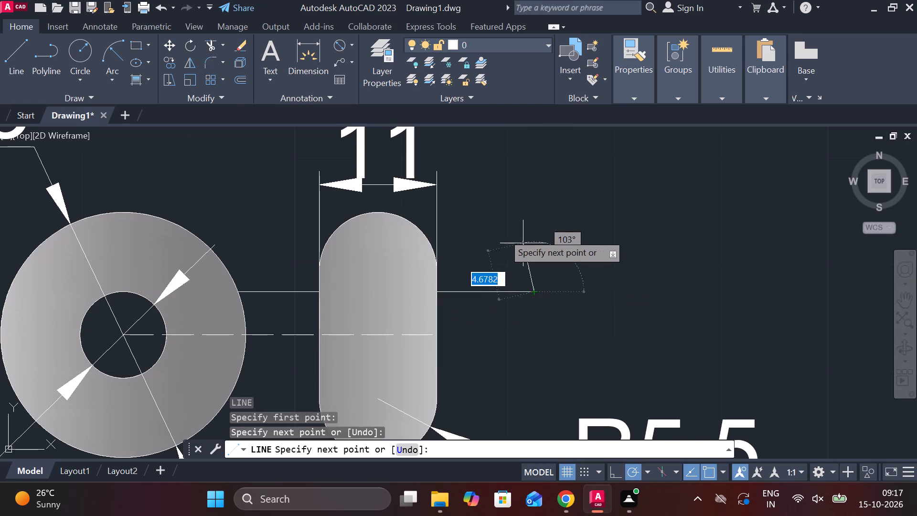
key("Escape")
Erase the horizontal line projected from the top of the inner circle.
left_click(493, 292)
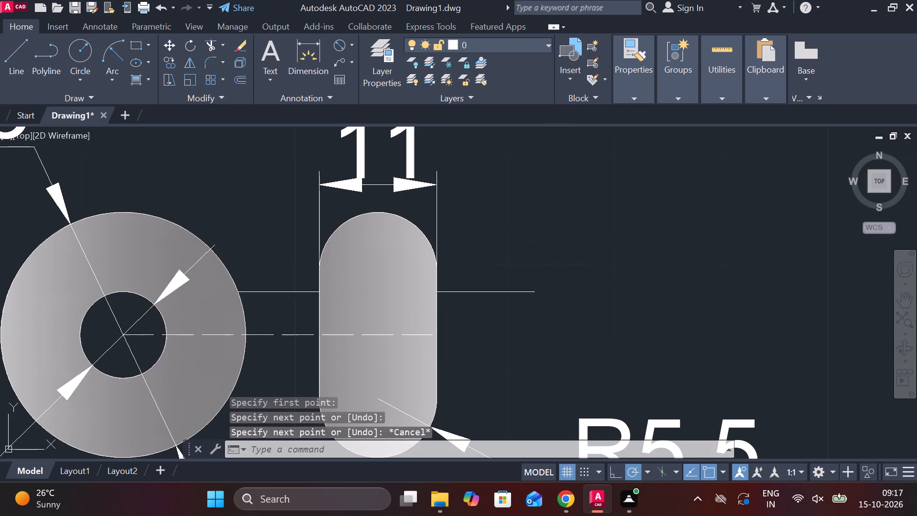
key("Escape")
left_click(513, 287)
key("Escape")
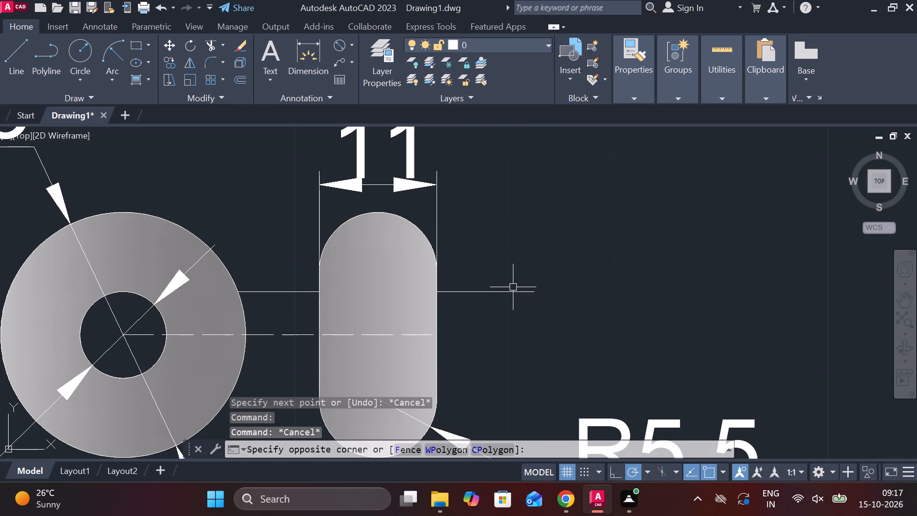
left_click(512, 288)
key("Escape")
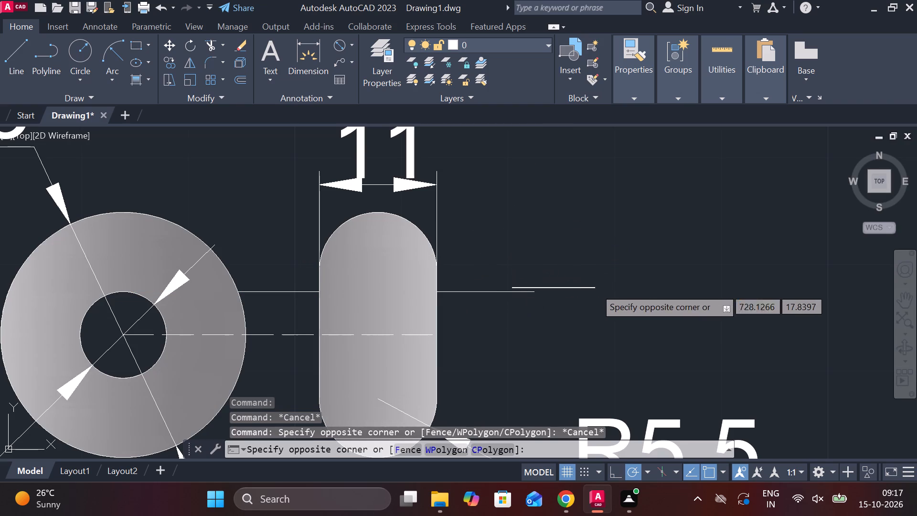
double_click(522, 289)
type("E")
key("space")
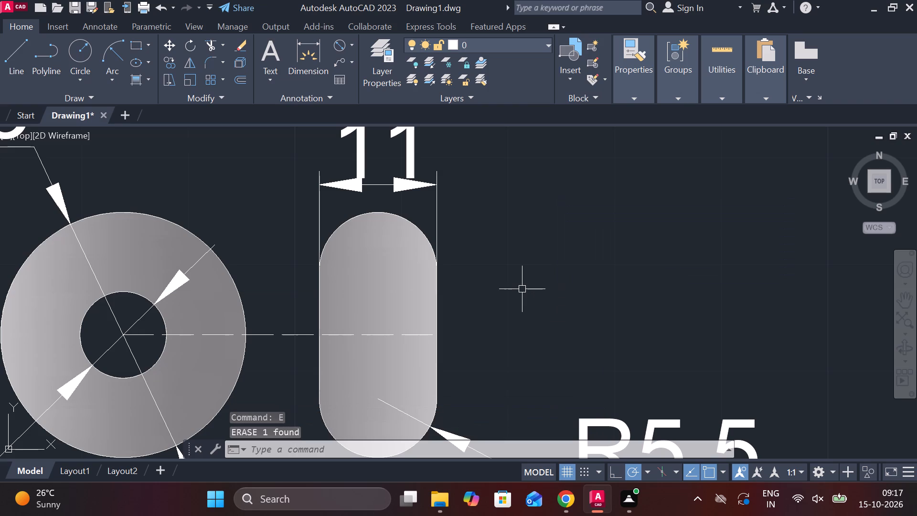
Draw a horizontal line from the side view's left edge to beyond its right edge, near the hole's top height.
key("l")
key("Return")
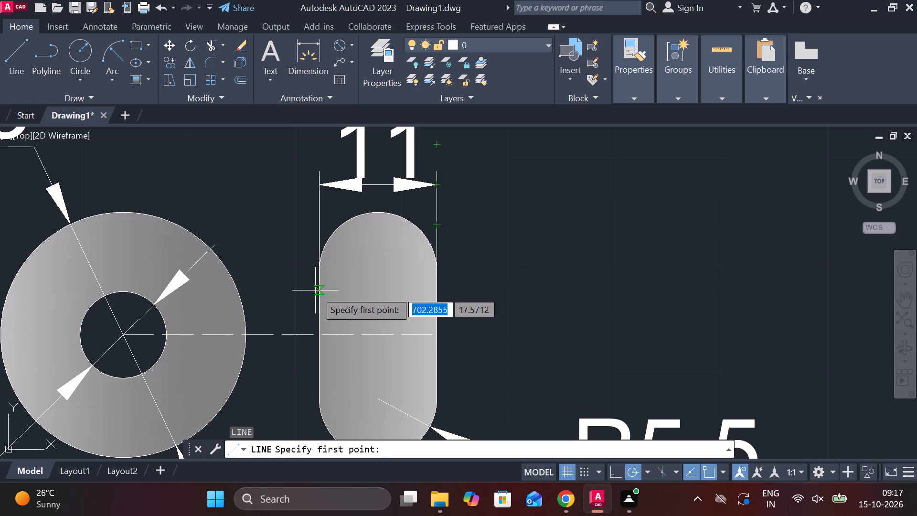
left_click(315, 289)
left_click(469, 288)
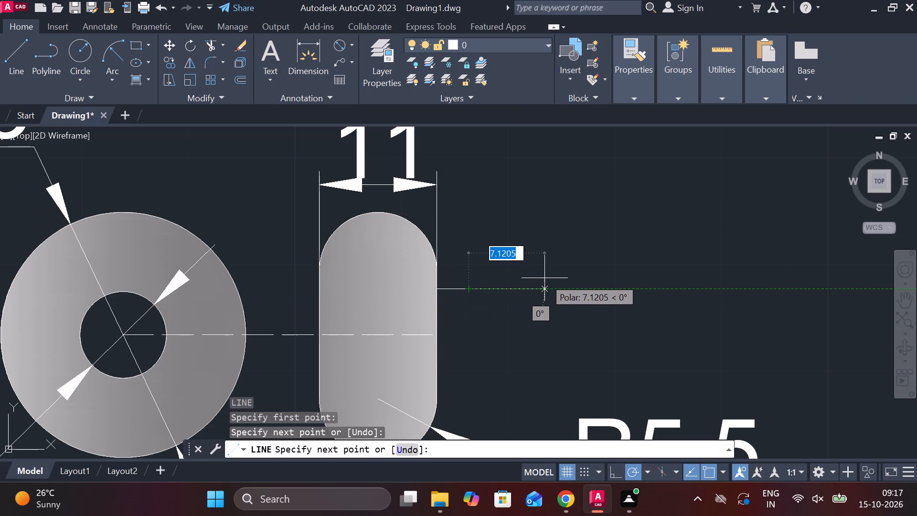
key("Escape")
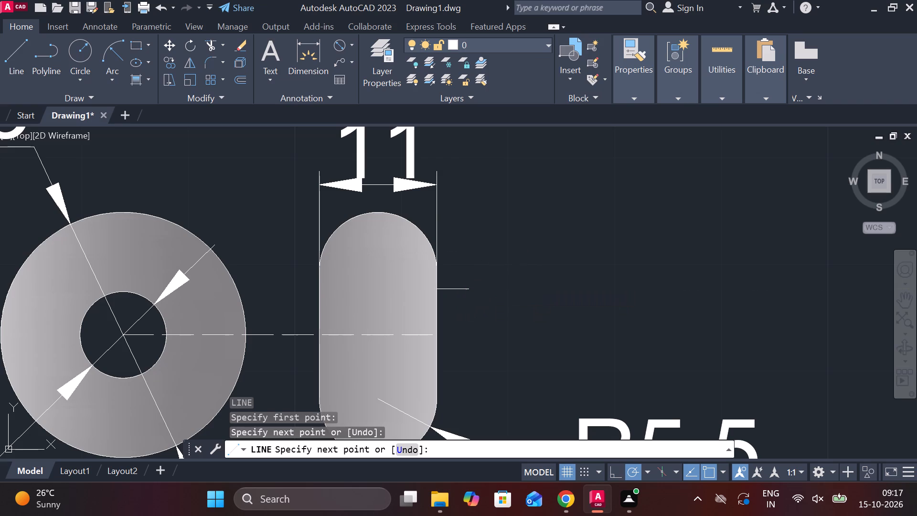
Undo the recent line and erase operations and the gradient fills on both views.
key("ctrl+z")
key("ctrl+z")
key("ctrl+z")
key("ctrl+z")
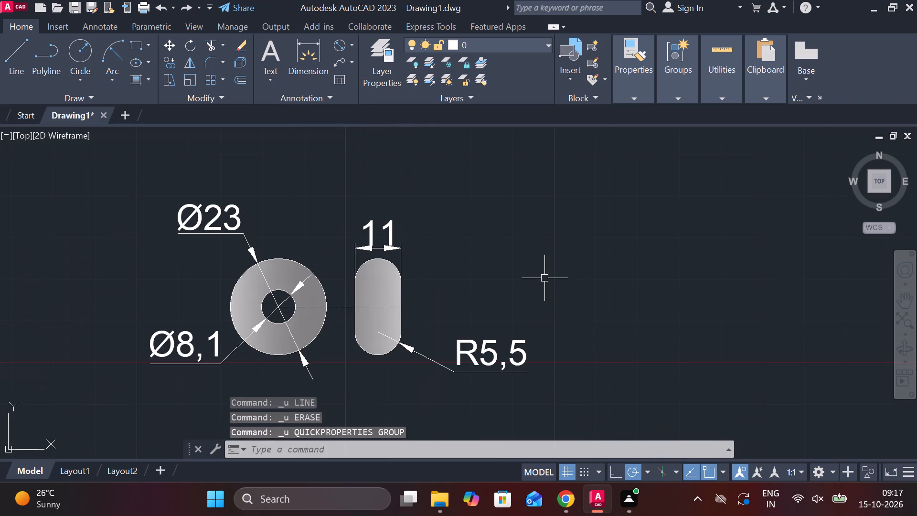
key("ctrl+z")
Draw horizontal lines from the inner circle's top and bottom quadrants across and past the side view.
scroll(341, 276, "up", 2)
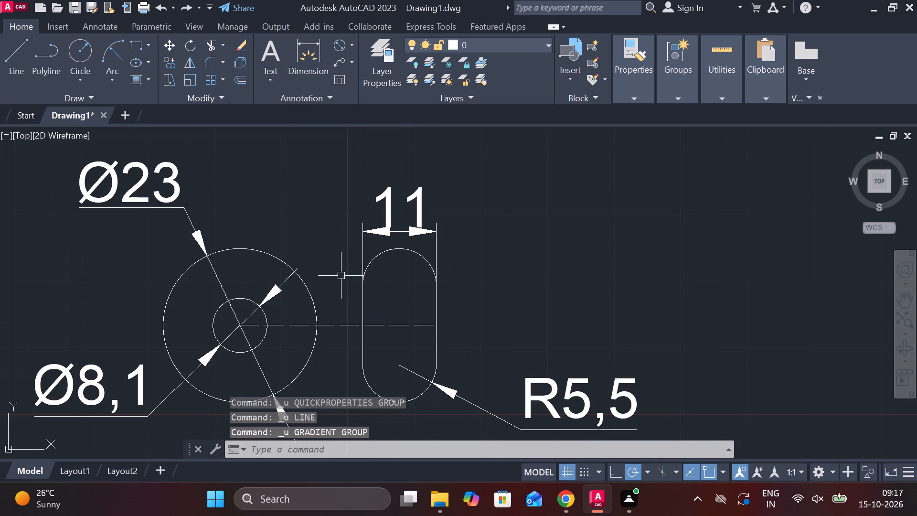
key("l")
key("Return")
left_click(184, 311)
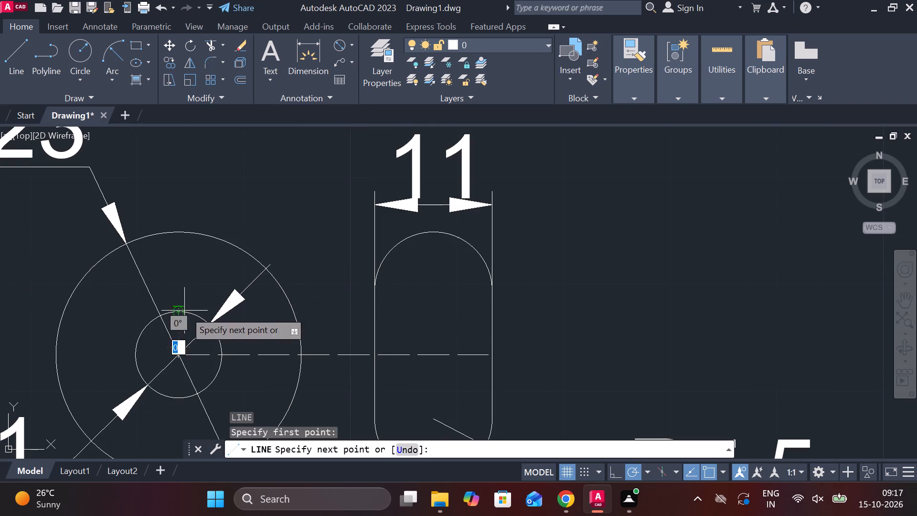
left_click(585, 312)
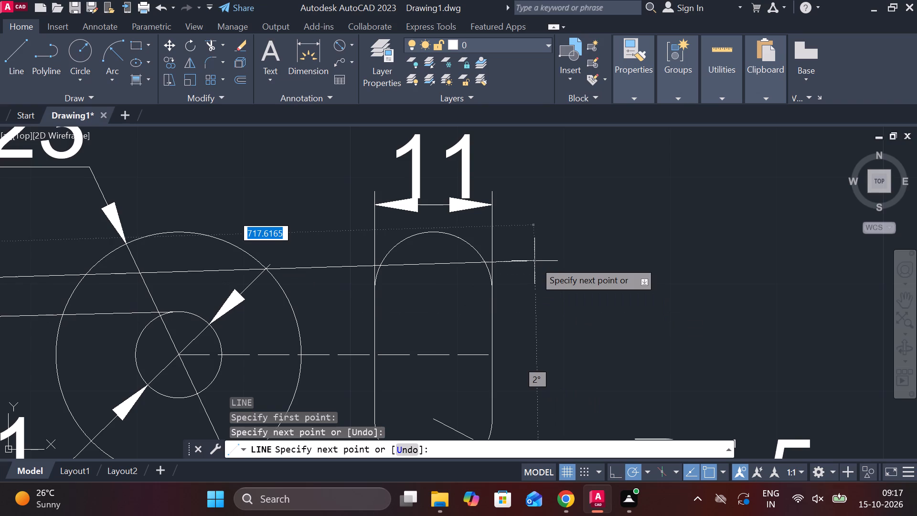
key("ctrl+z")
left_click(549, 305)
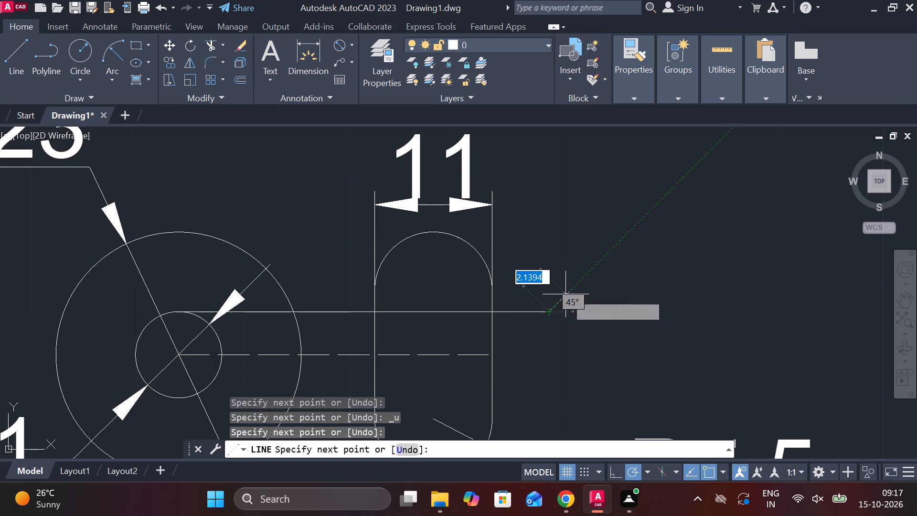
key("Escape")
middle_click_drag(564, 287, 561, 197)
key("space")
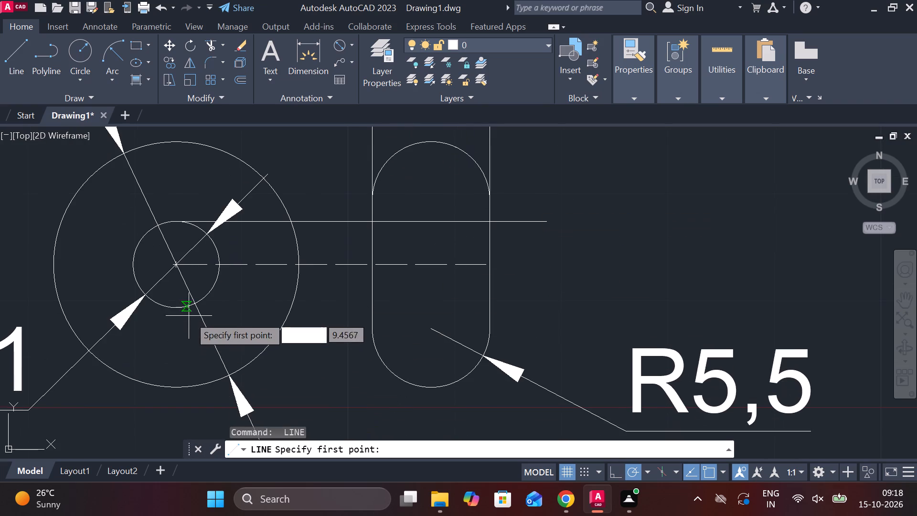
left_click(173, 304)
left_click(618, 307)
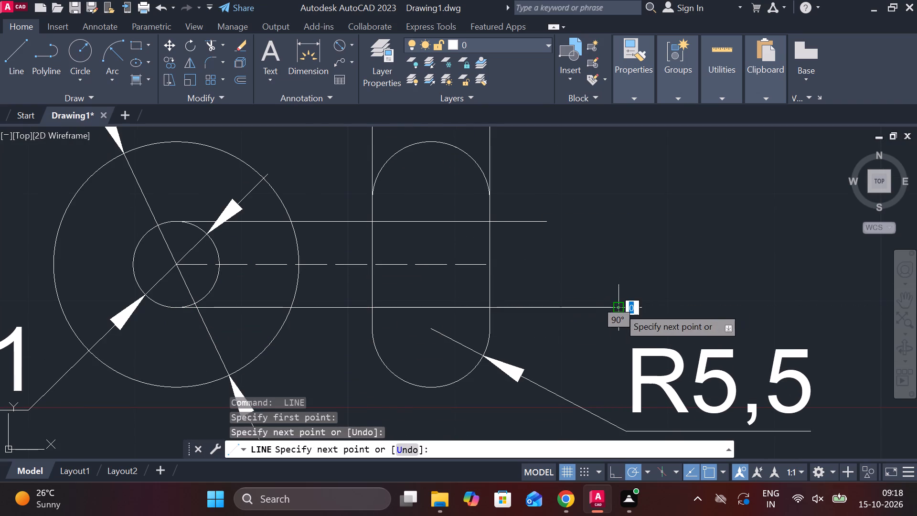
key("Escape")
Trim both projected lines between the two views and beyond the side view's outer edge.
type("TR")
key("space")
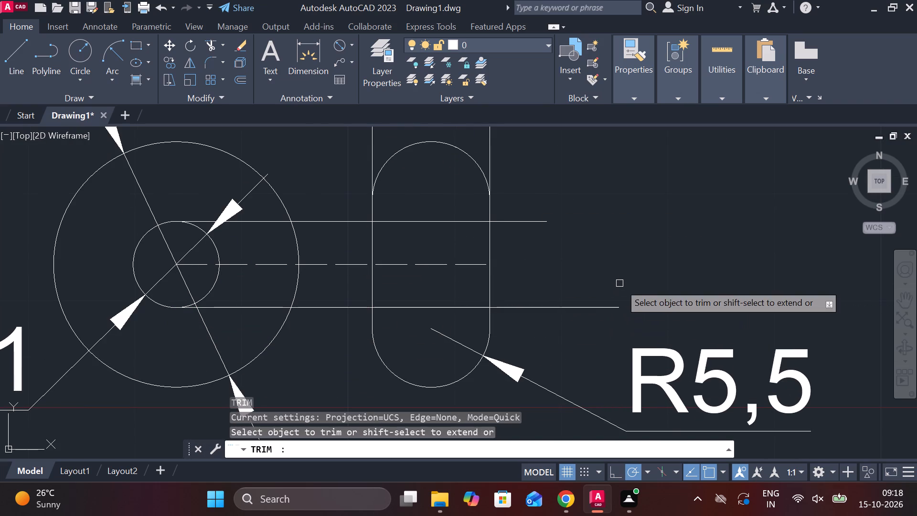
left_click(325, 219)
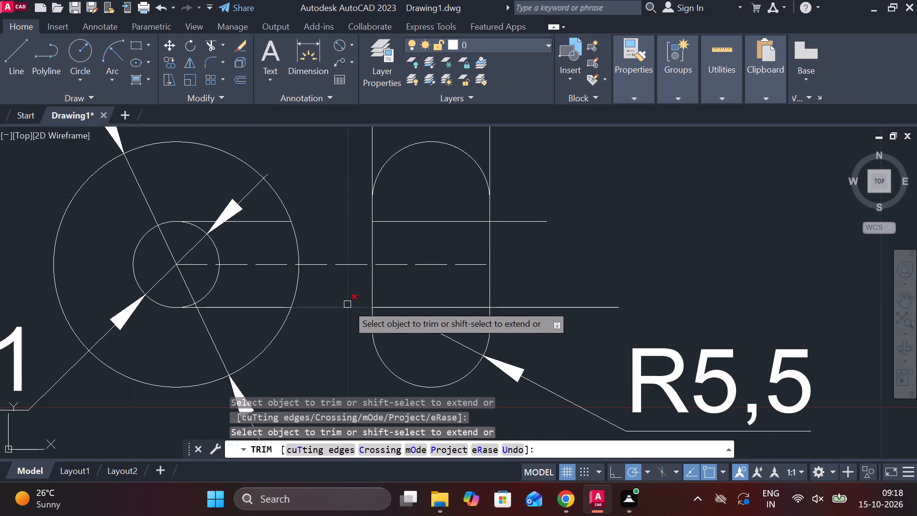
left_click(346, 306)
left_click(564, 310)
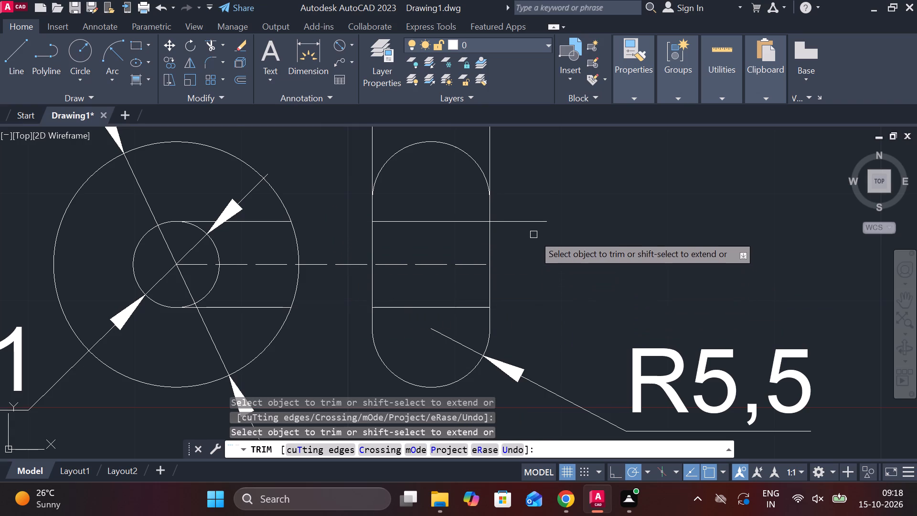
left_click(533, 218)
key("Escape")
Erase the two leftover line segments inside the round front view.
left_click(247, 222)
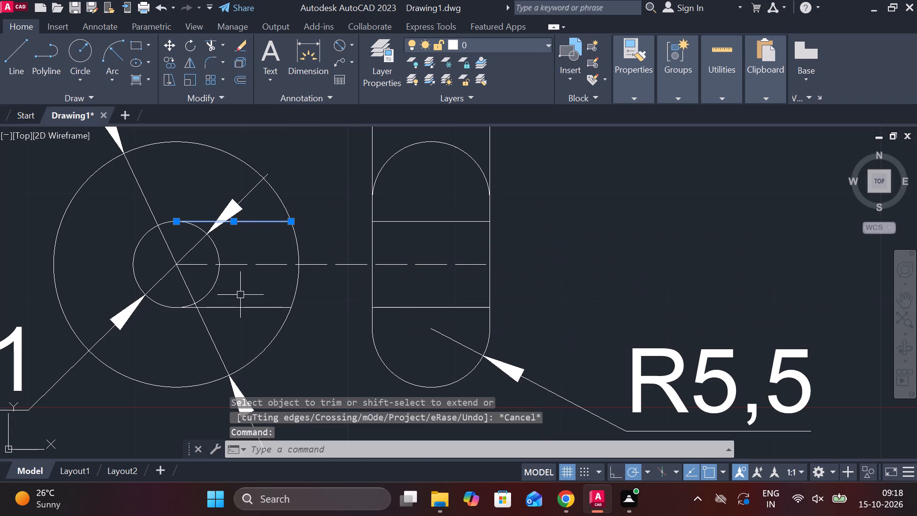
left_click(246, 312)
left_click(246, 304)
key("e")
key("space")
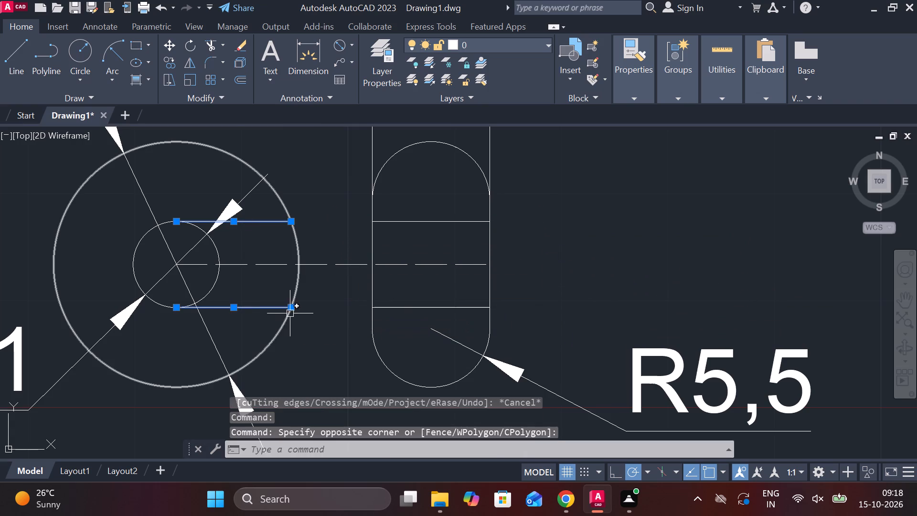
Change the linetype of the side view's two hole edge lines to ACAD_ISO02W100.
left_click(446, 224)
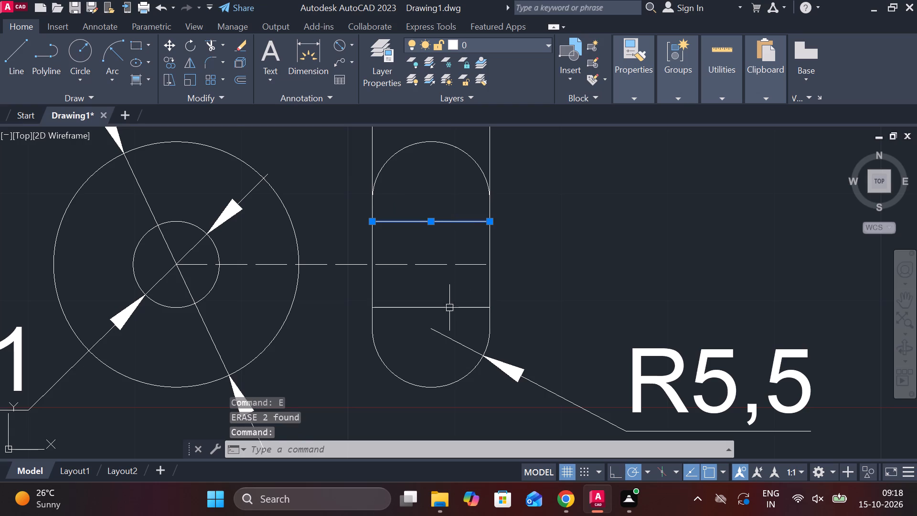
left_click(454, 309)
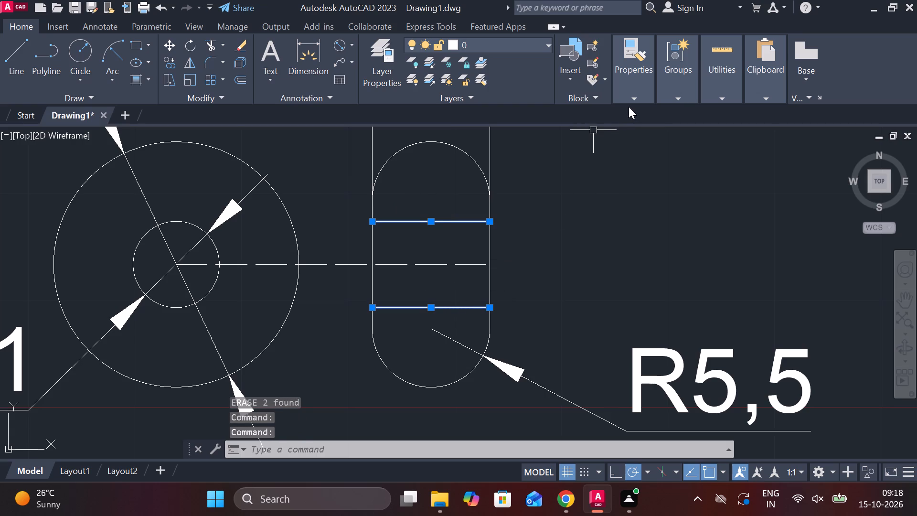
left_click(629, 103)
left_click(731, 148)
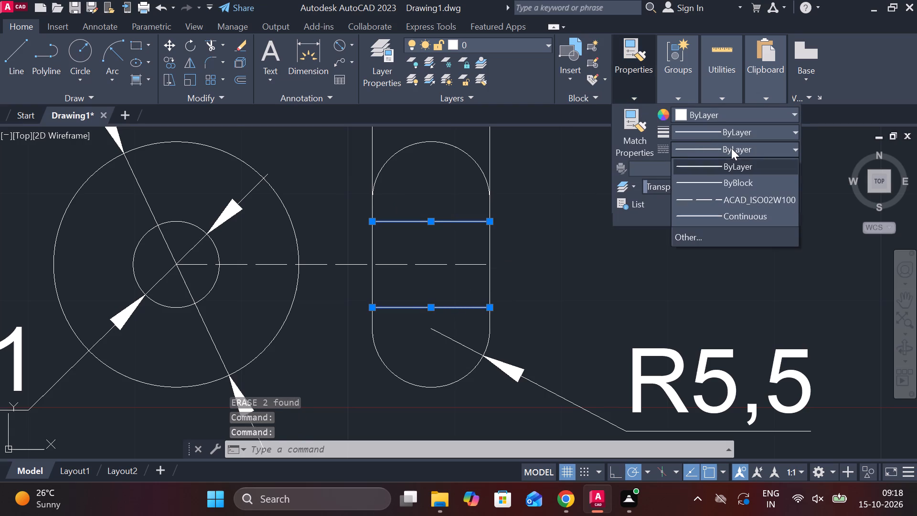
left_click(728, 194)
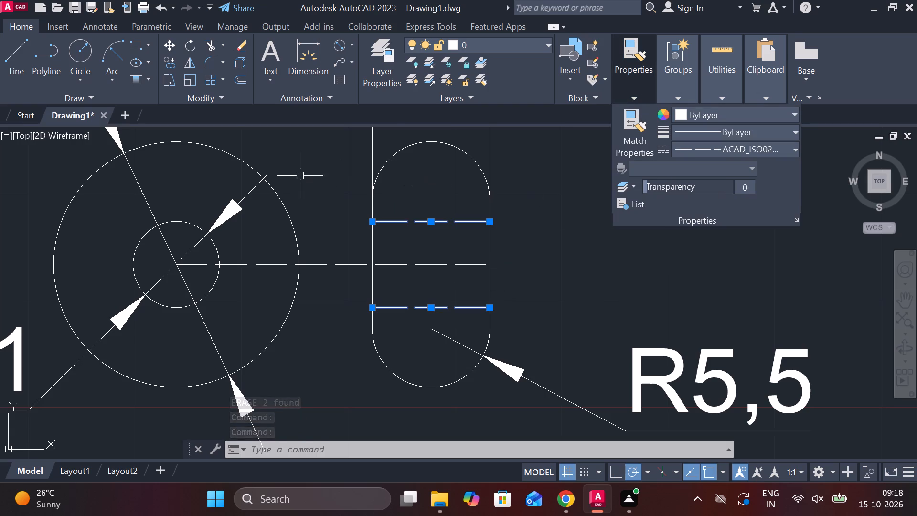
key("Escape")
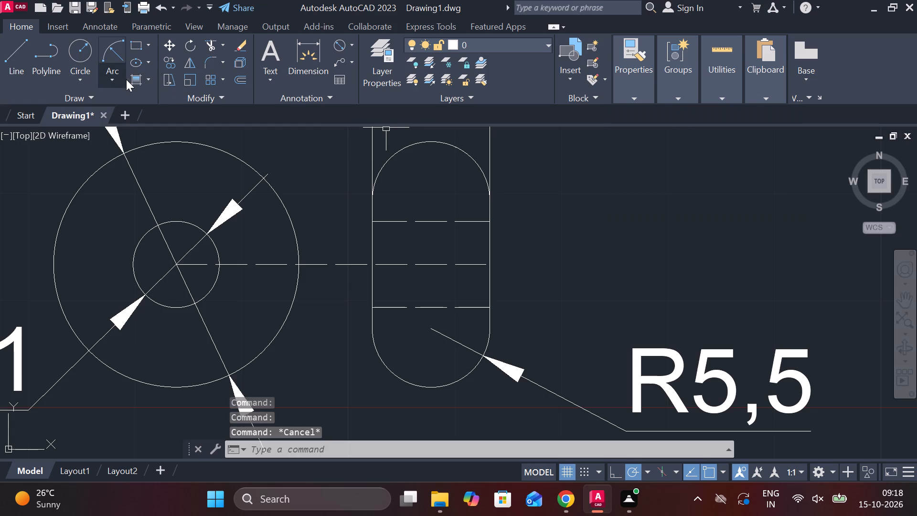
Fill the ring and the side view's top, middle and bottom regions with a GR_INVCYL gradient using colours 8 and 9.
left_click(133, 80)
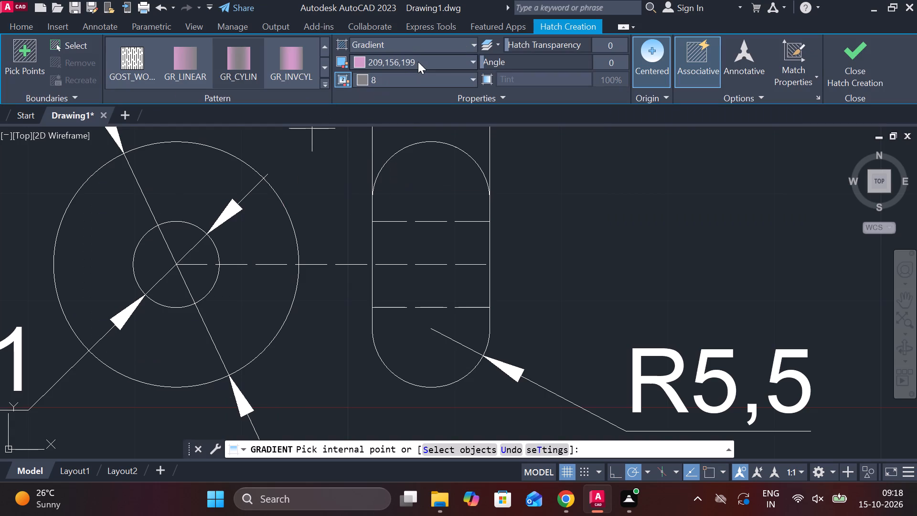
left_click(418, 62)
left_click(459, 176)
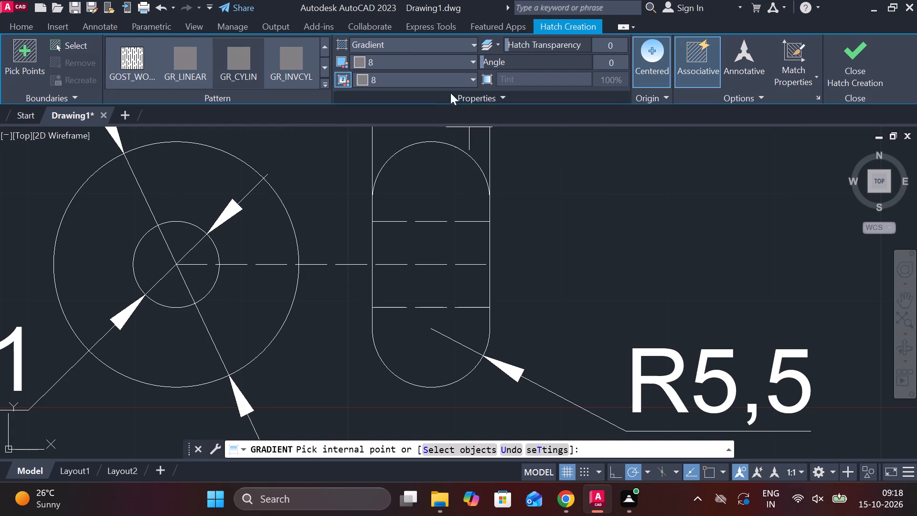
left_click(441, 82)
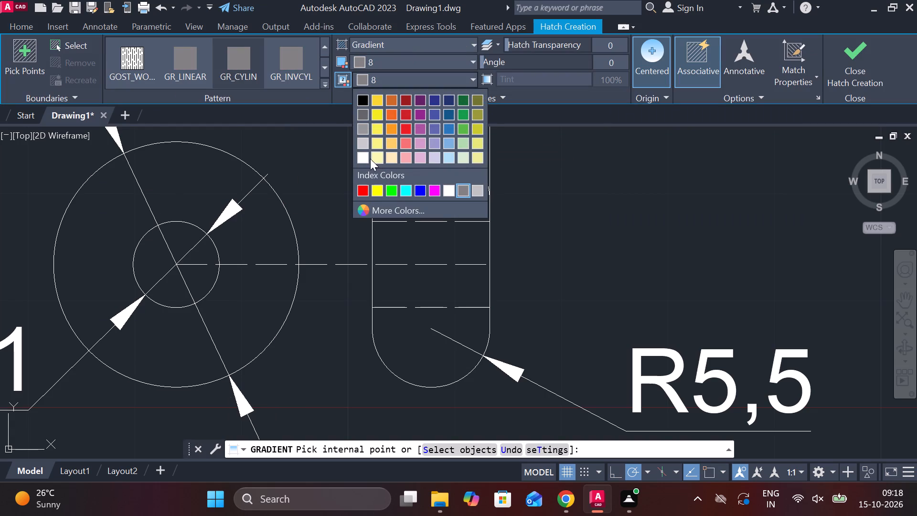
left_click(360, 159)
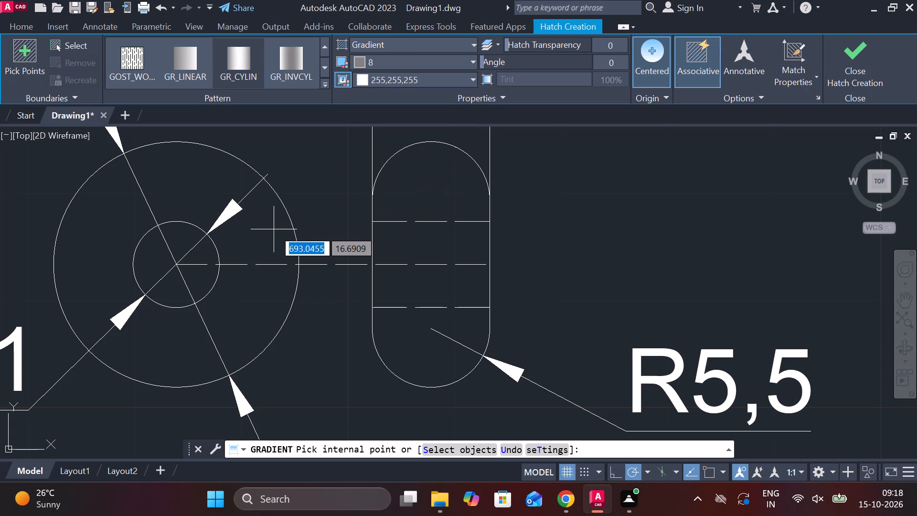
left_click(429, 84)
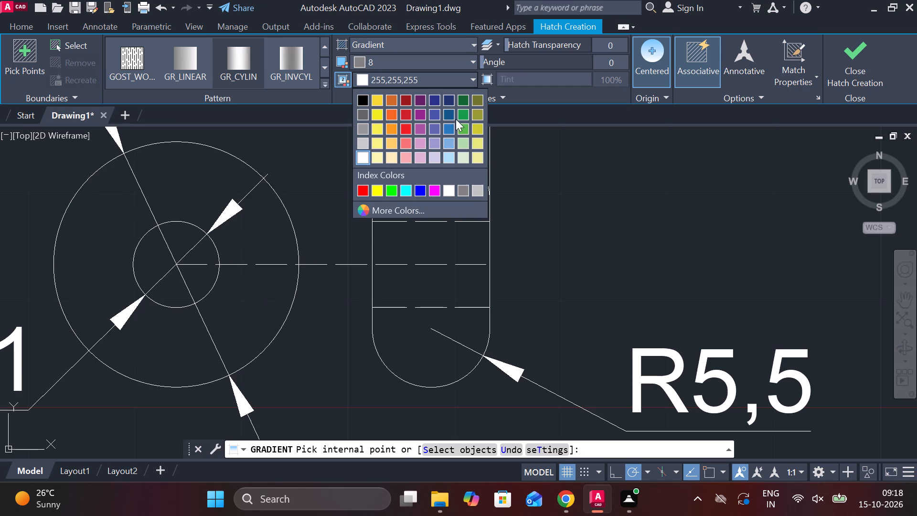
left_click(473, 189)
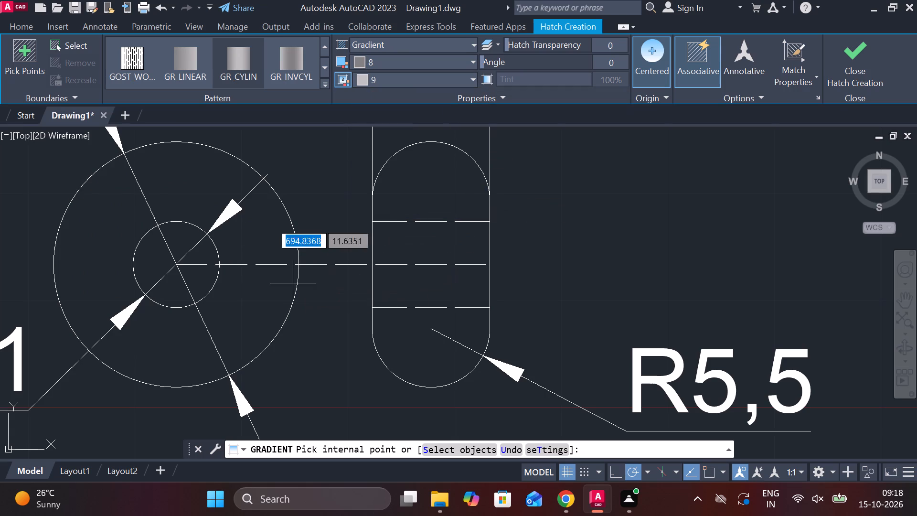
left_click(292, 78)
left_click(251, 239)
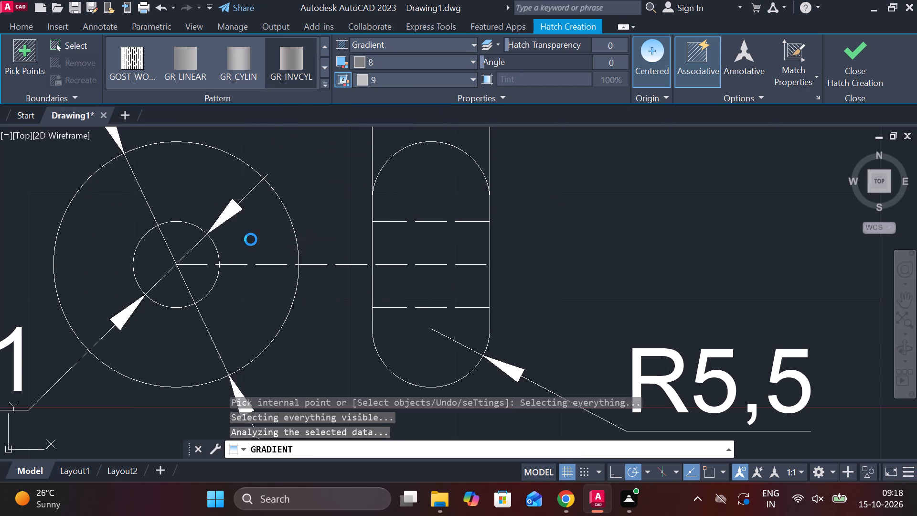
left_click(436, 365)
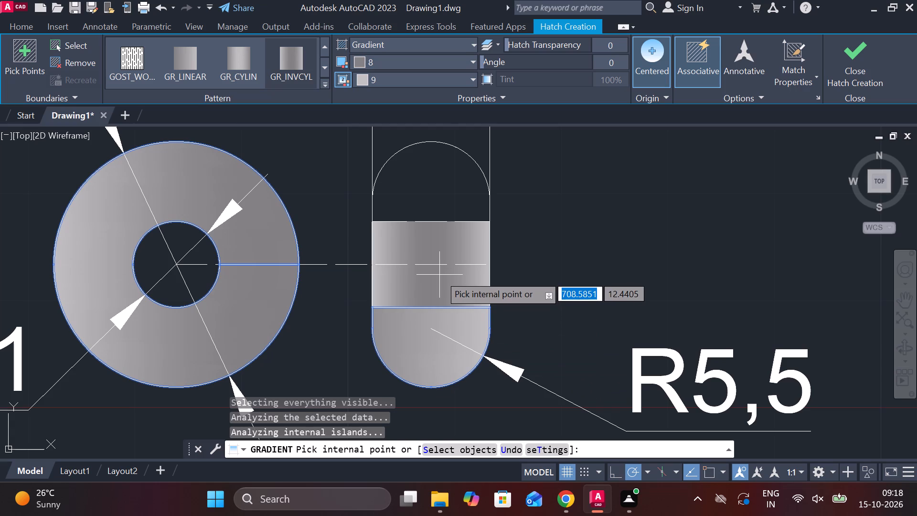
left_click(440, 202)
left_click(441, 230)
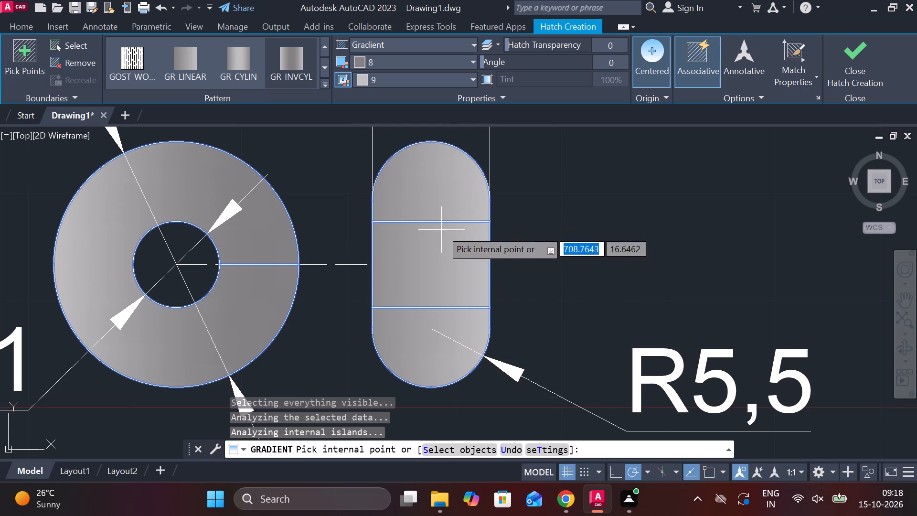
left_click(850, 67)
key("Escape")
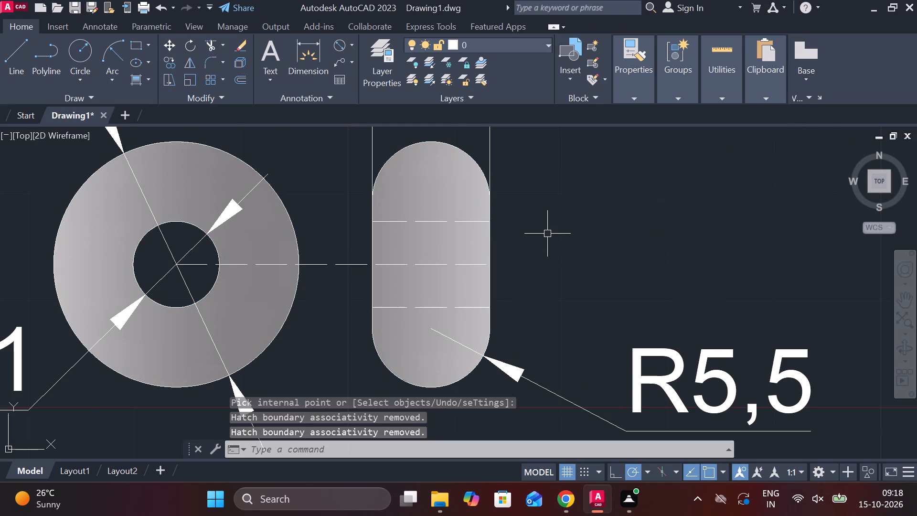
Copy the "7. 3MM PIN" label and paste it below the round part's views.
scroll(547, 234, "down", 2)
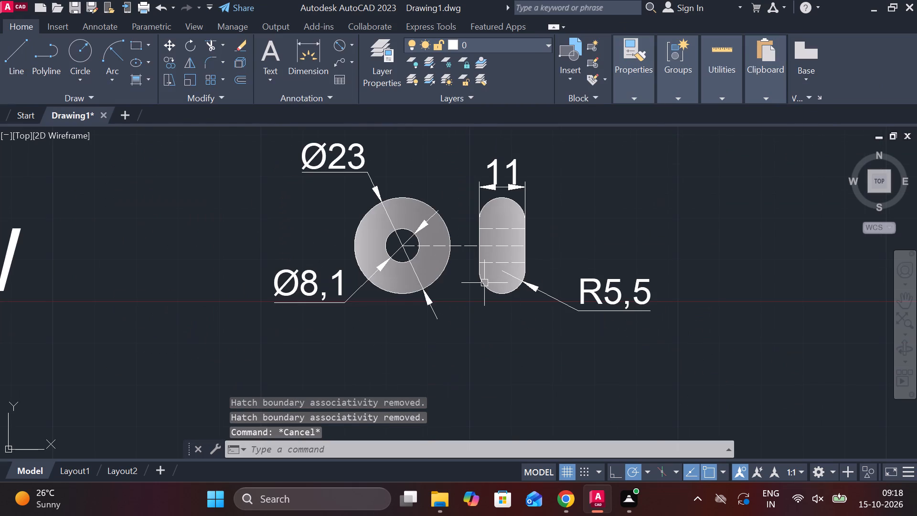
scroll(483, 283, "down", 1)
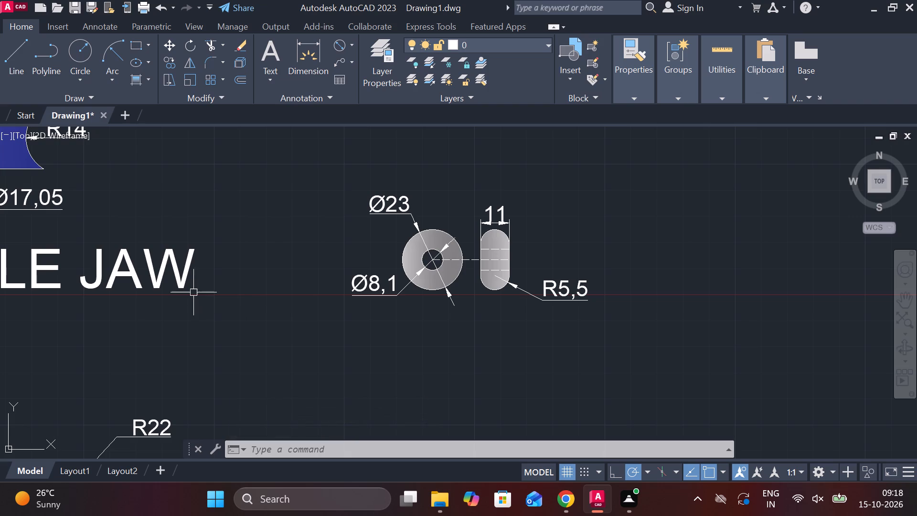
scroll(193, 292, "down", 3)
scroll(182, 297, "up", 1)
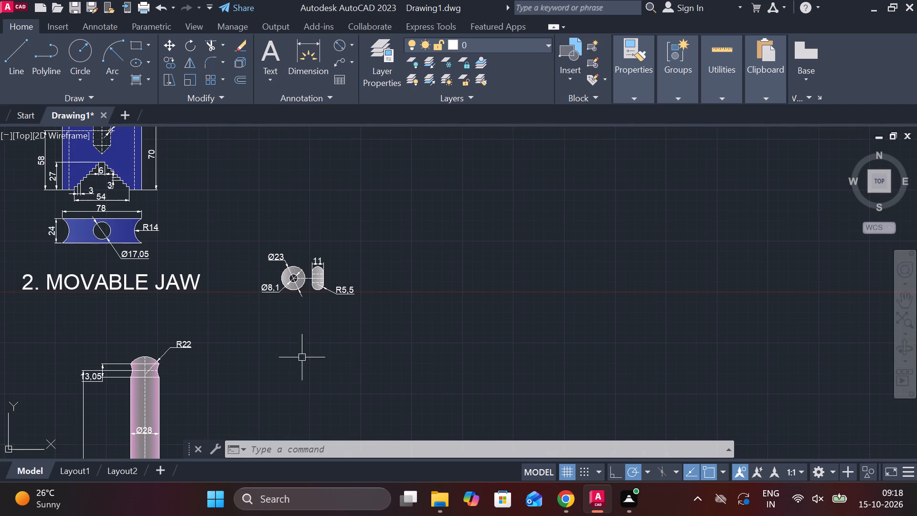
scroll(287, 361, "down", 1)
middle_click_drag(291, 363, 438, 286)
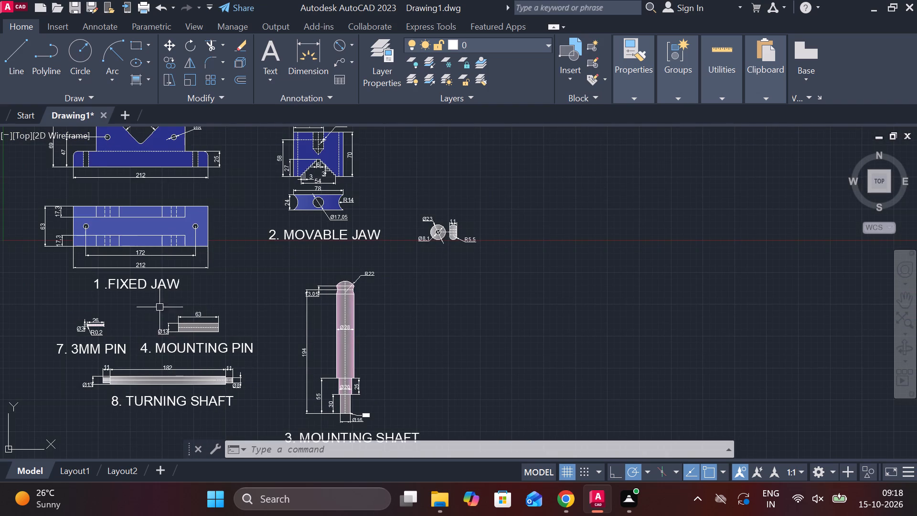
left_click(110, 345)
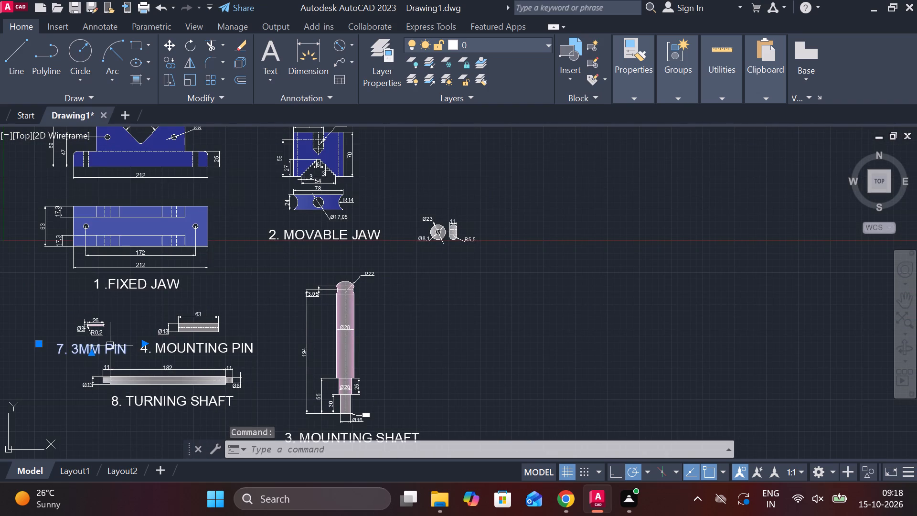
key("ctrl+c")
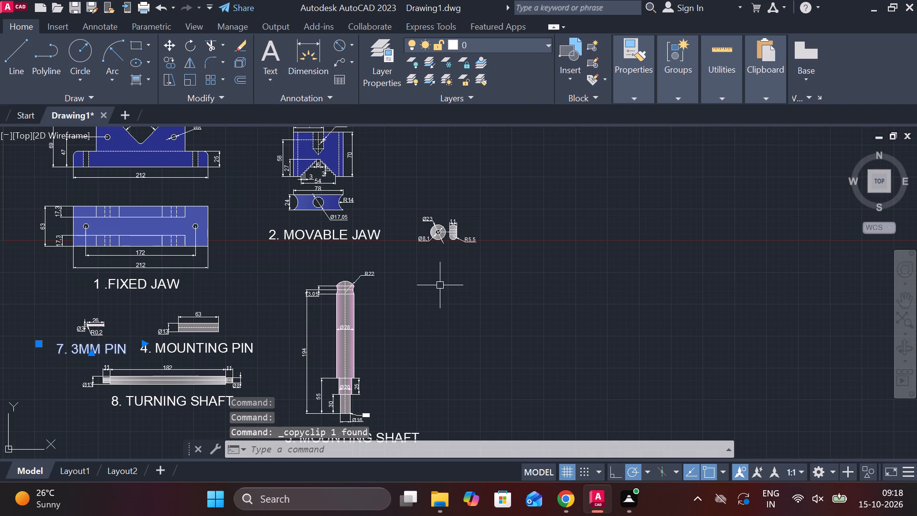
key("ctrl+v")
scroll(440, 282, "up", 3)
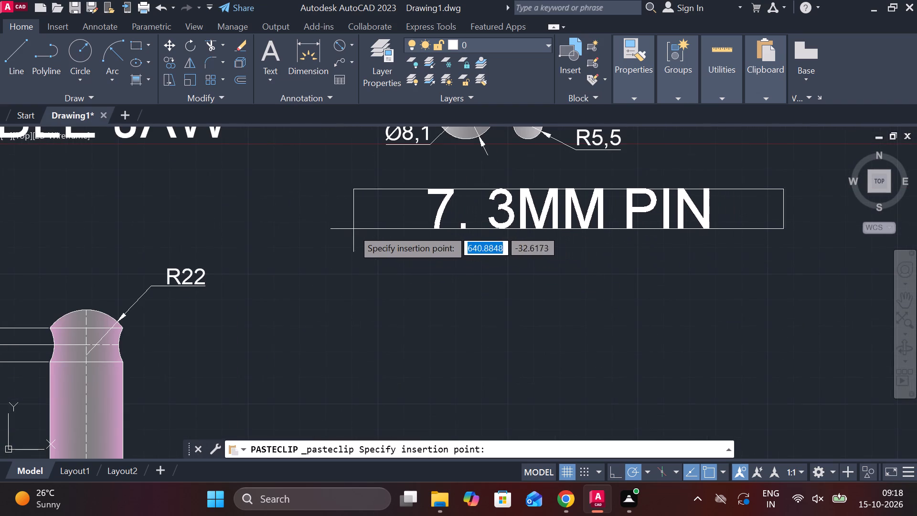
left_click(289, 224)
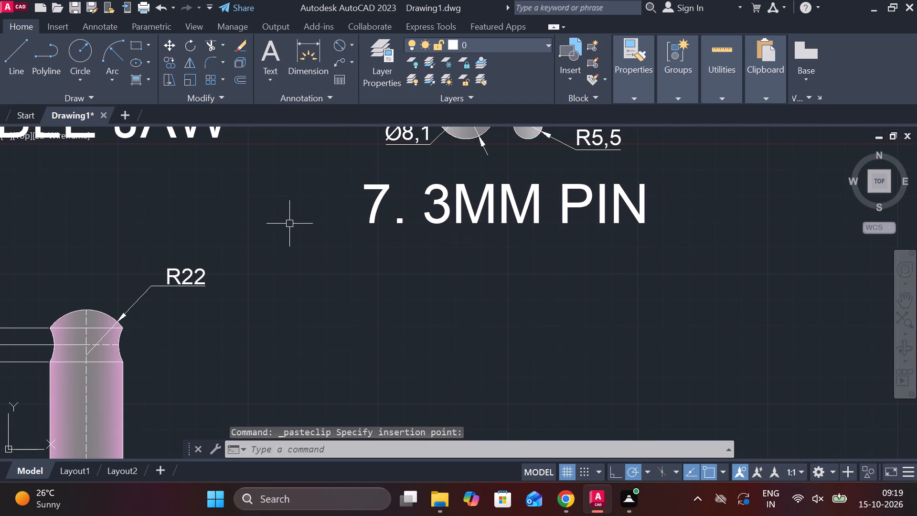
Change the pasted label's text to "9.KNONB" and narrow its text frame to fit the text.
double_click(453, 209)
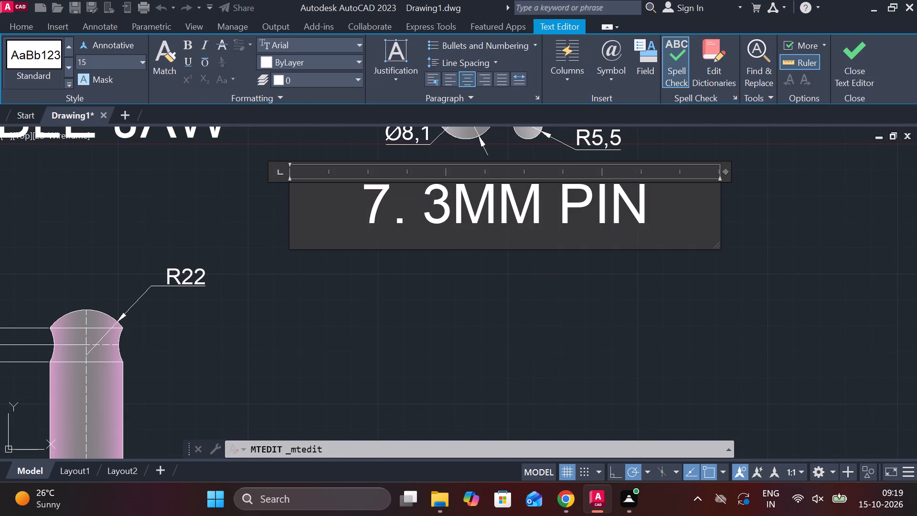
left_click(695, 202)
key("BackSpace")
key("BackSpace")
key("BackSpace")
key("BackSpace")
key("BackSpace")
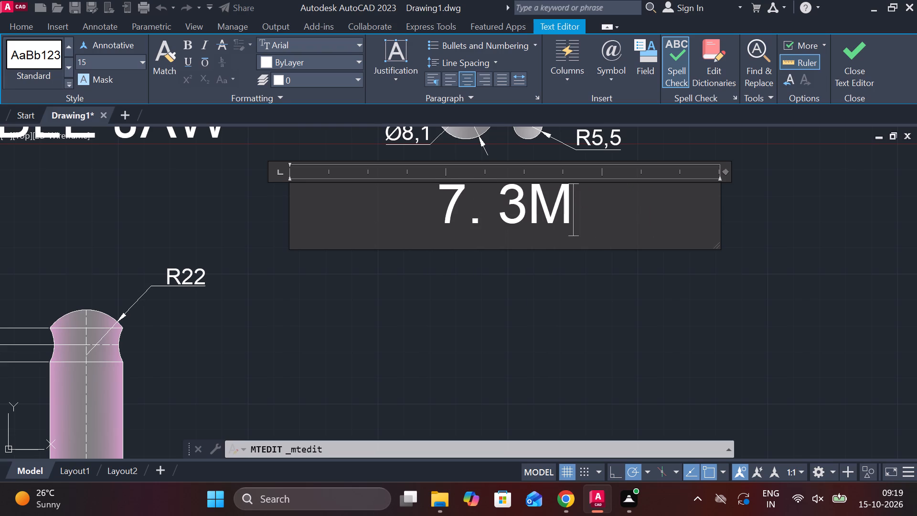
key("BackSpace")
key("BackSpace")
key("BackSpace")
key("BackSpace")
key("BackSpace")
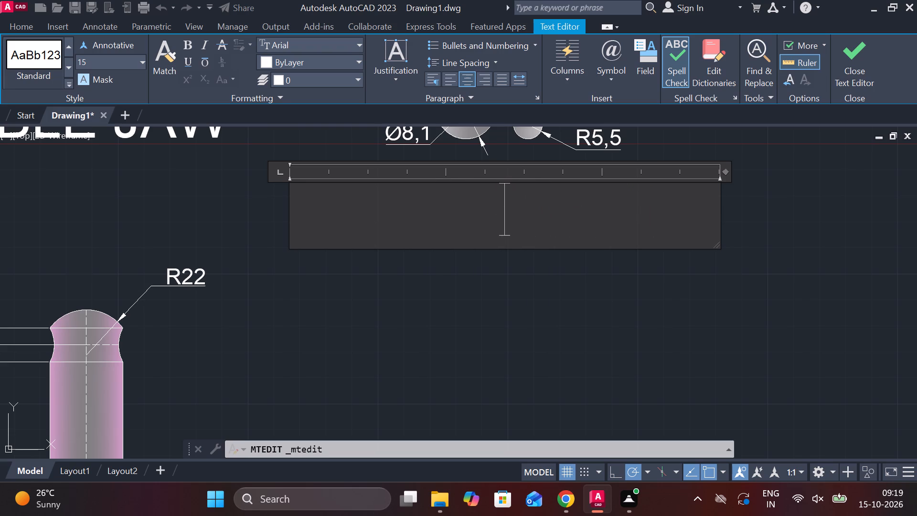
key("9")
key("period")
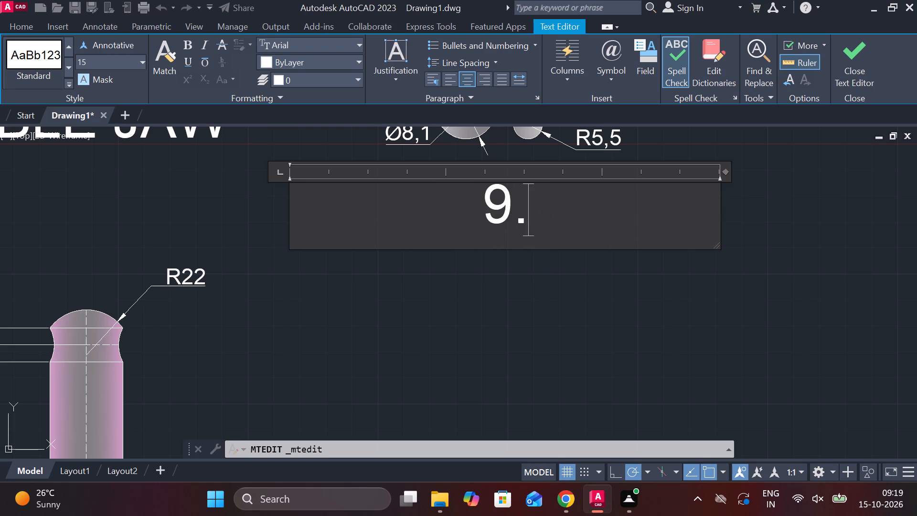
type("KNONB")
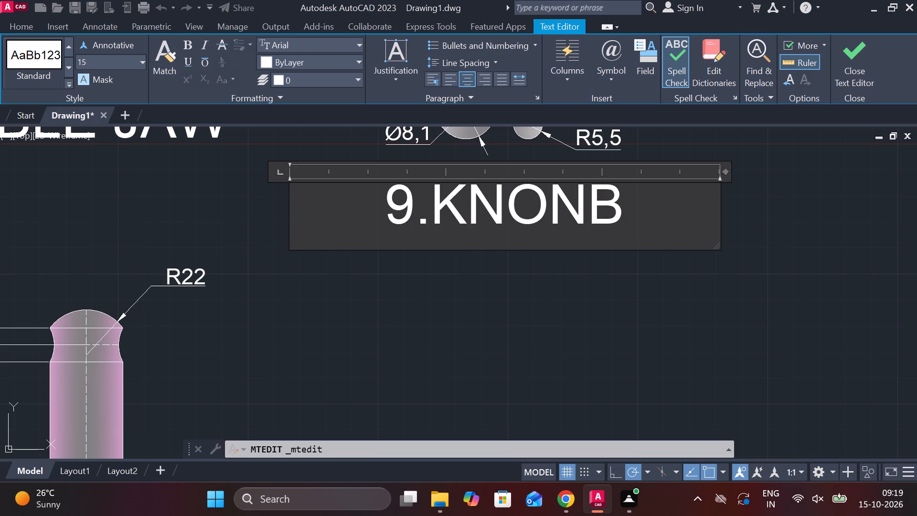
left_click_drag(717, 224, 571, 226)
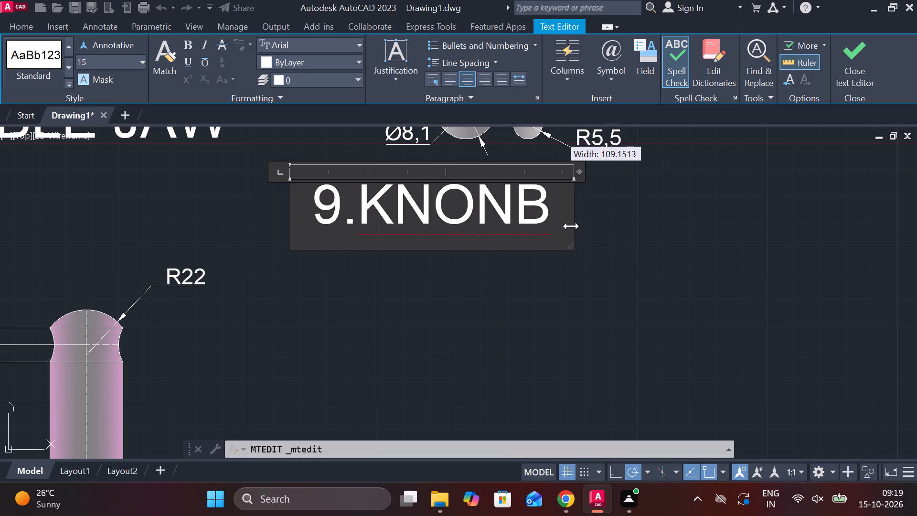
left_click_drag(571, 226, 550, 232)
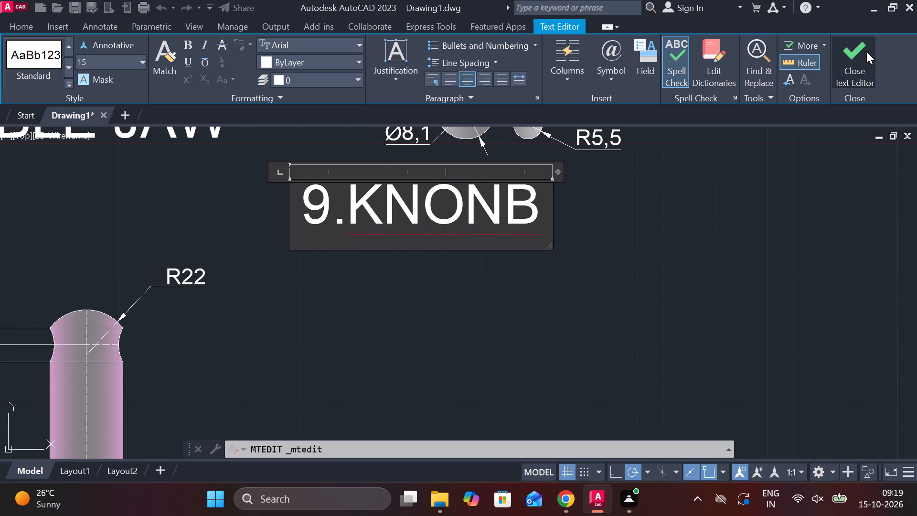
left_click(862, 53)
Move the "9.KNONB" label horizontally so it sits centred below the round part's views.
left_click(498, 193)
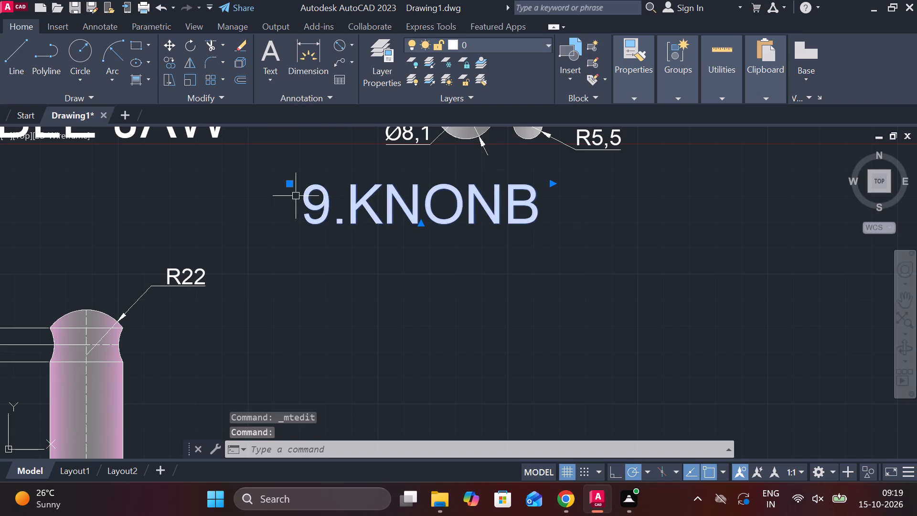
left_click(289, 185)
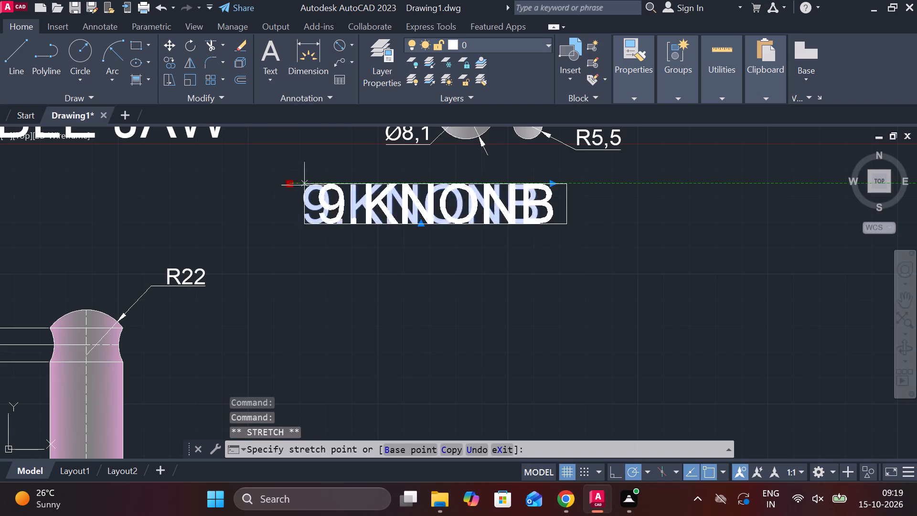
left_click(350, 184)
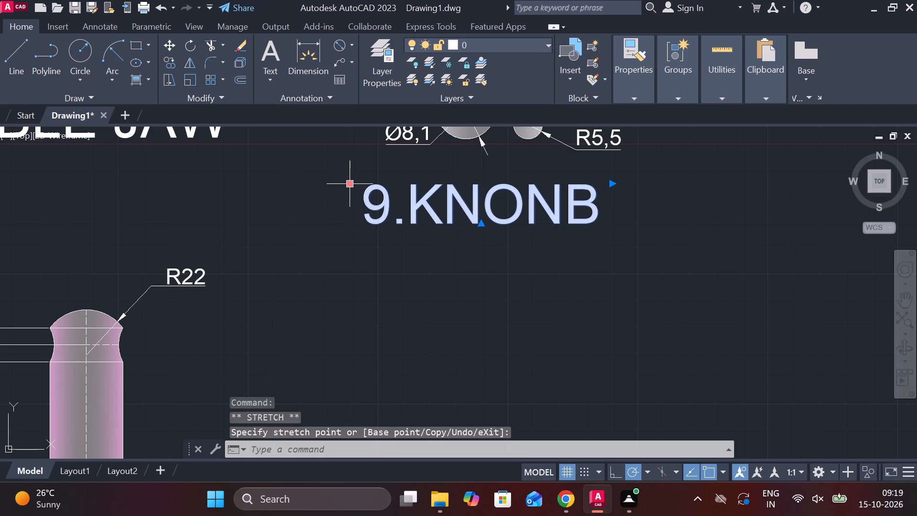
key("Escape")
Draw a rectangle 20 wide and 6 high in the empty area beyond the knob views.
scroll(469, 257, "down", 2)
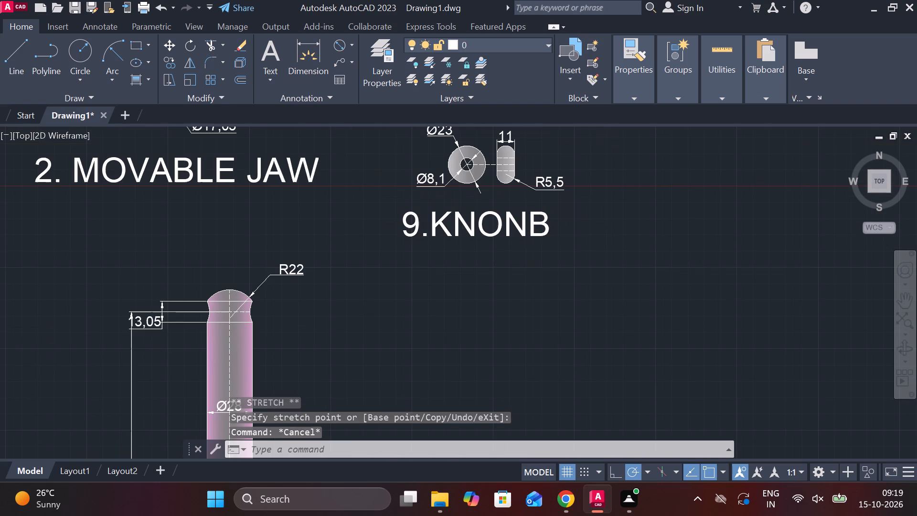
scroll(472, 268, "down", 2)
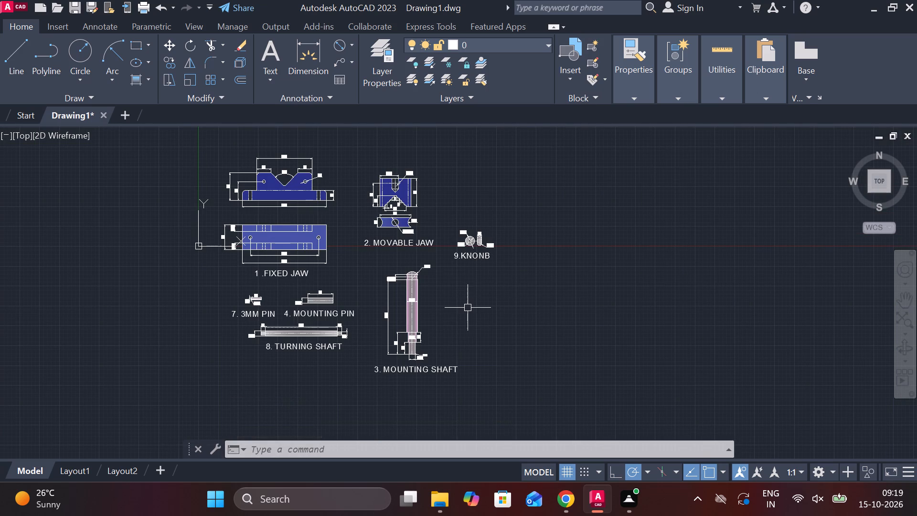
scroll(476, 271, "up", 1)
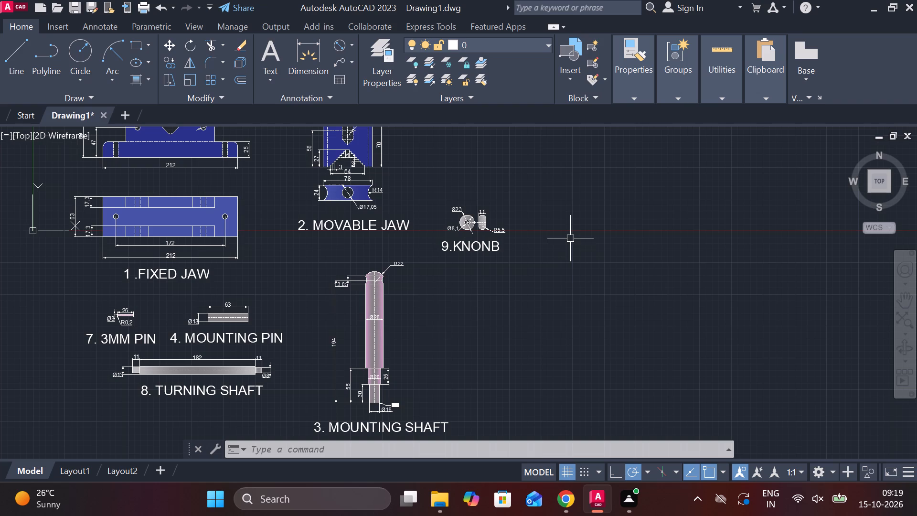
middle_click_drag(533, 237, 349, 264)
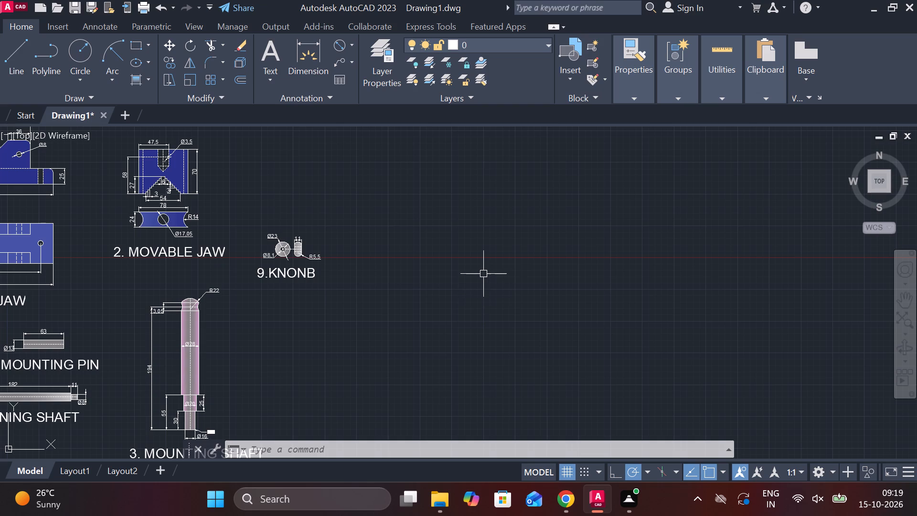
left_click(132, 45)
left_click(413, 226)
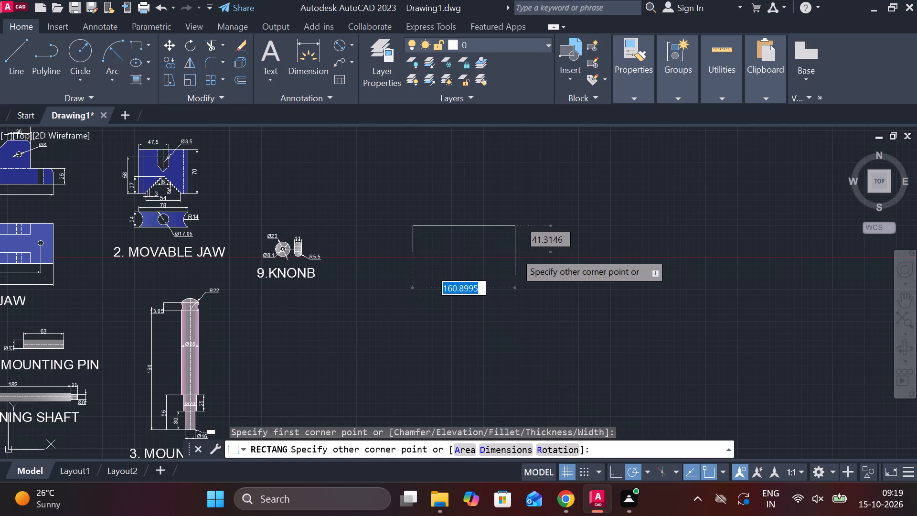
key("6")
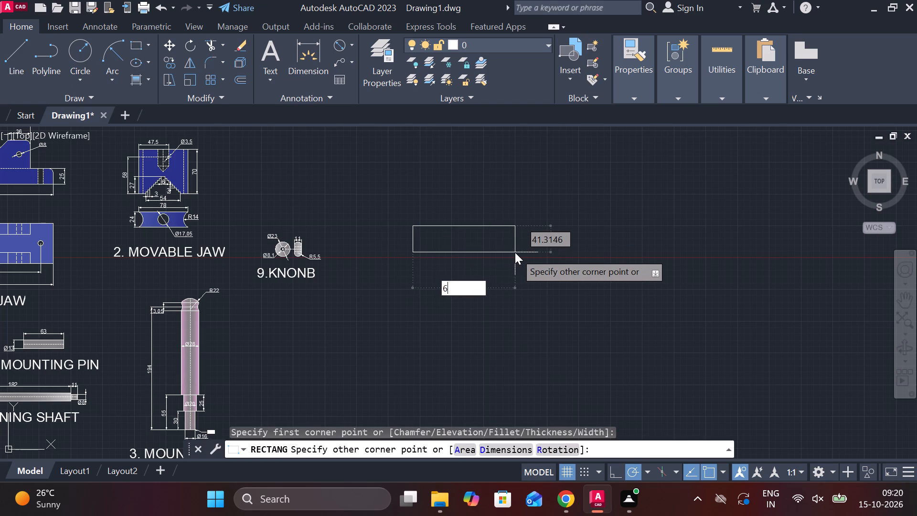
key("BackSpace")
type("20")
key("Tab")
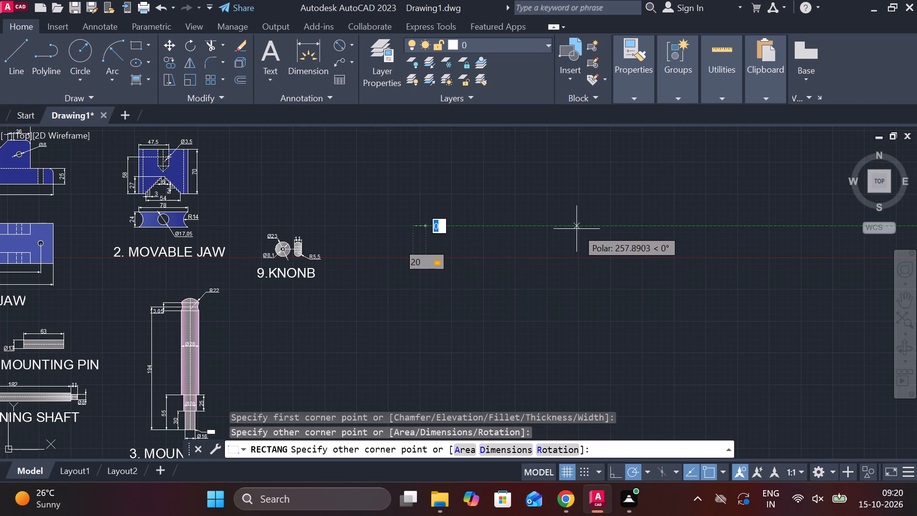
scroll(455, 258, "up", 3)
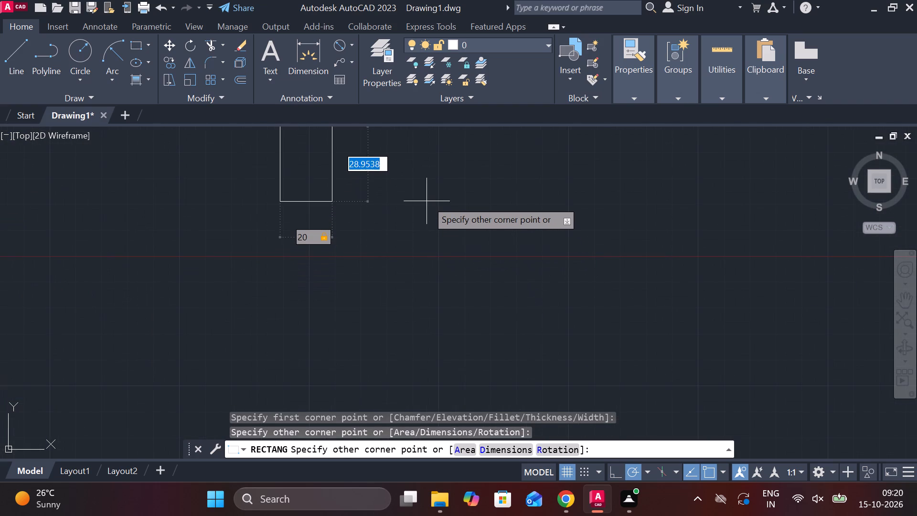
key("6")
key("Return")
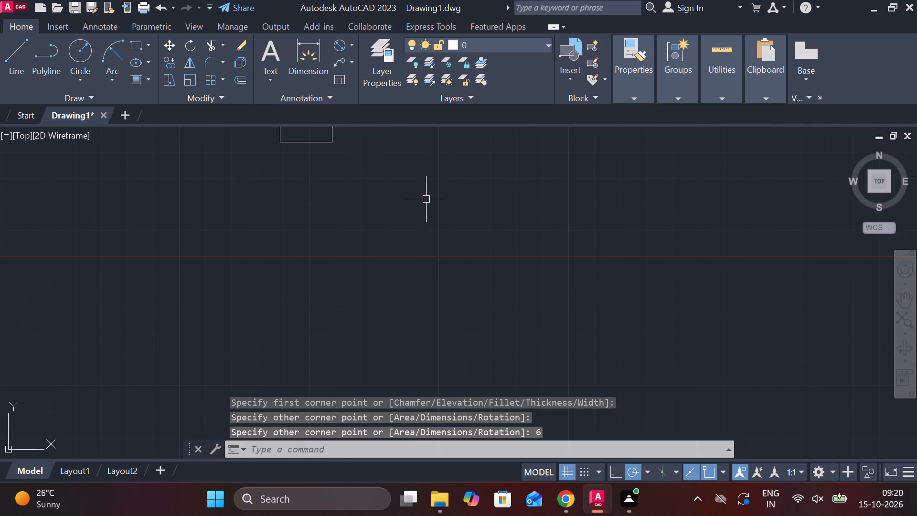
Draw a vertical line 63 long downward from the midpoint of the new rectangle's lower edge.
scroll(408, 197, "down", 2)
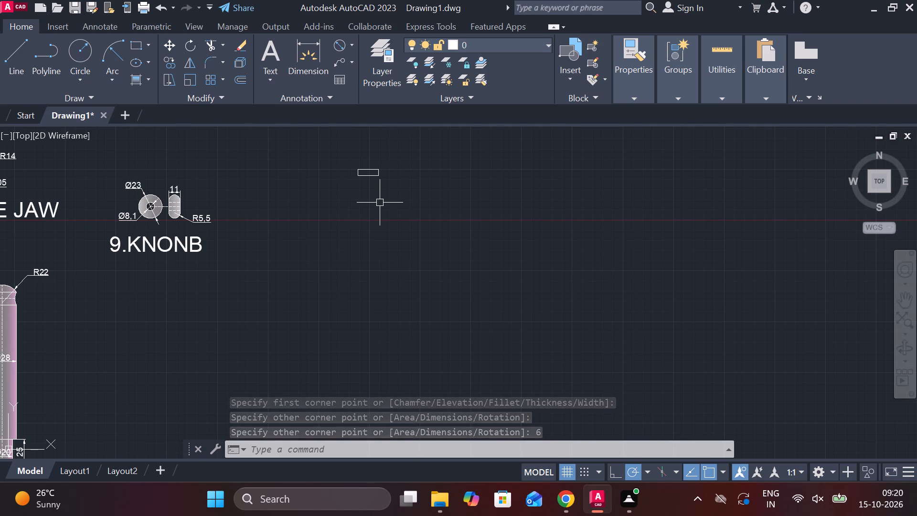
scroll(295, 182, "up", 2)
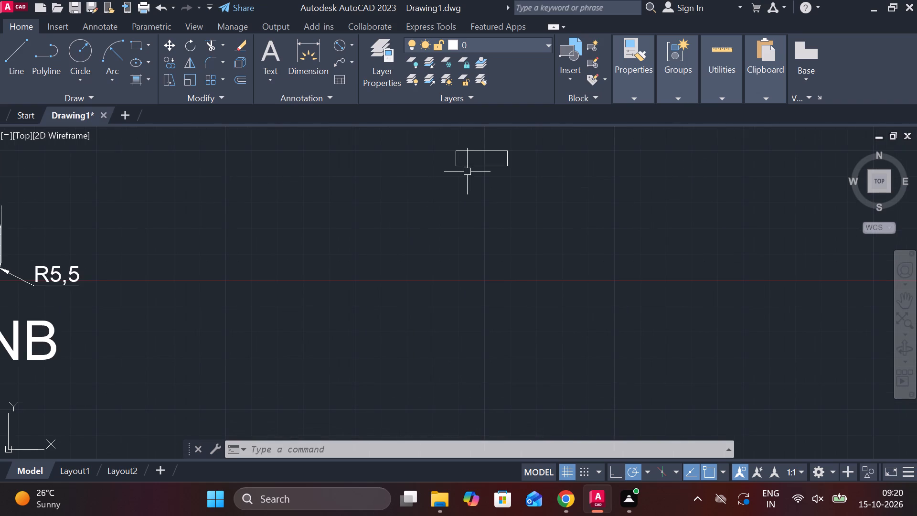
key("l")
key("Return")
scroll(482, 169, "up", 2)
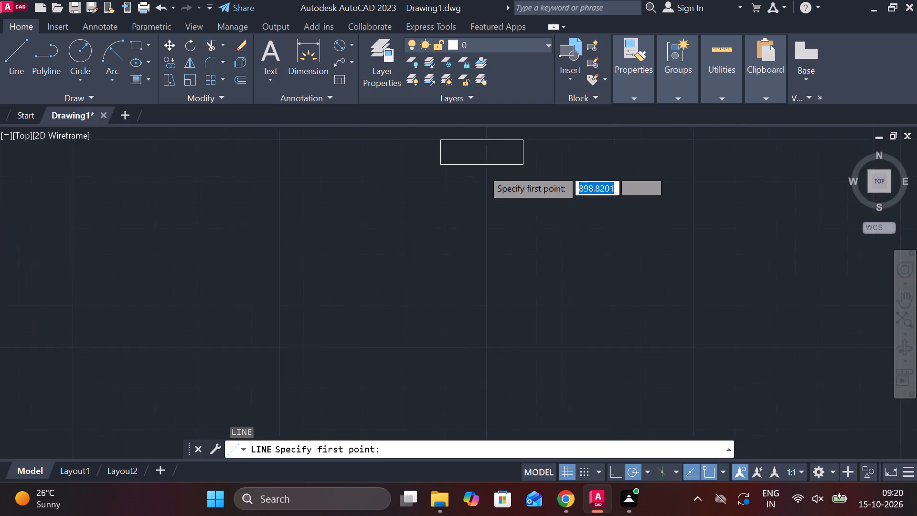
left_click(482, 162)
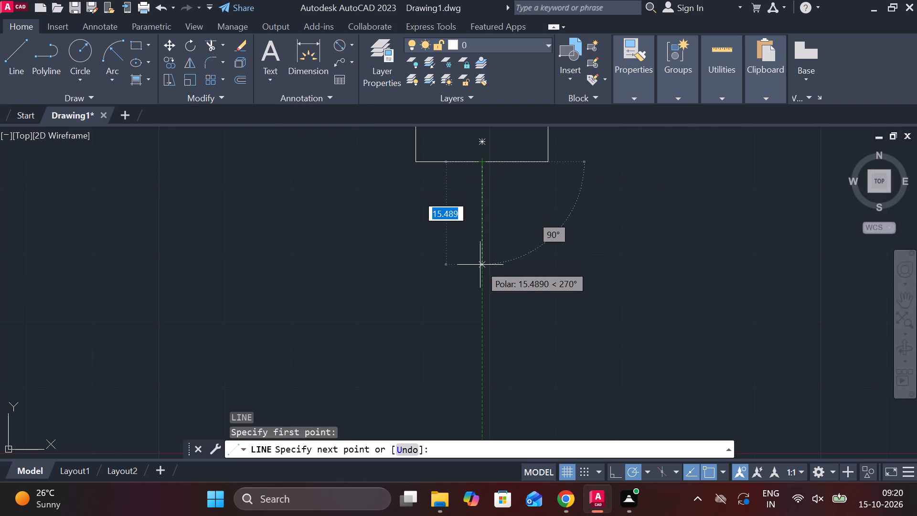
type("63")
key("space")
Continue from the vertical line's lower end with a horizontal segment 5 long to the right.
scroll(493, 275, "down", 1)
middle_click_drag(500, 282, 478, 247)
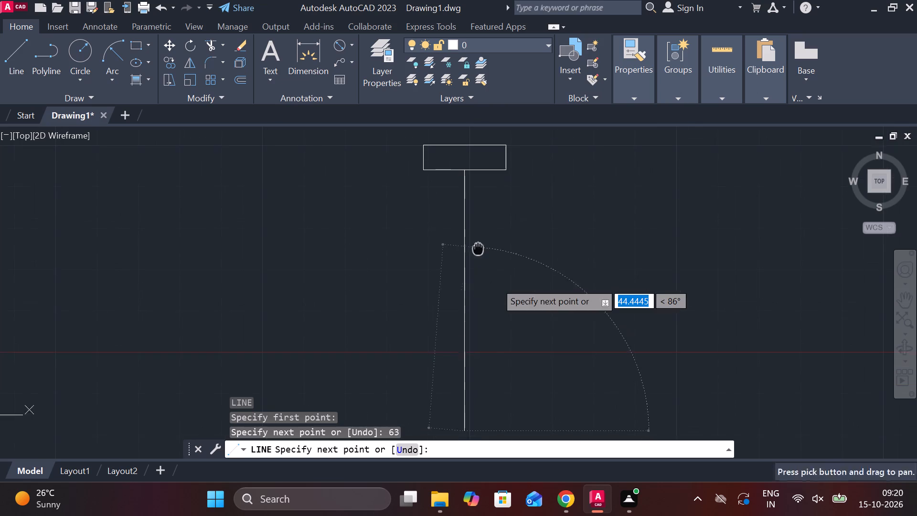
scroll(488, 301, "down", 1)
middle_click_drag(488, 332, 483, 274)
scroll(483, 345, "up", 2)
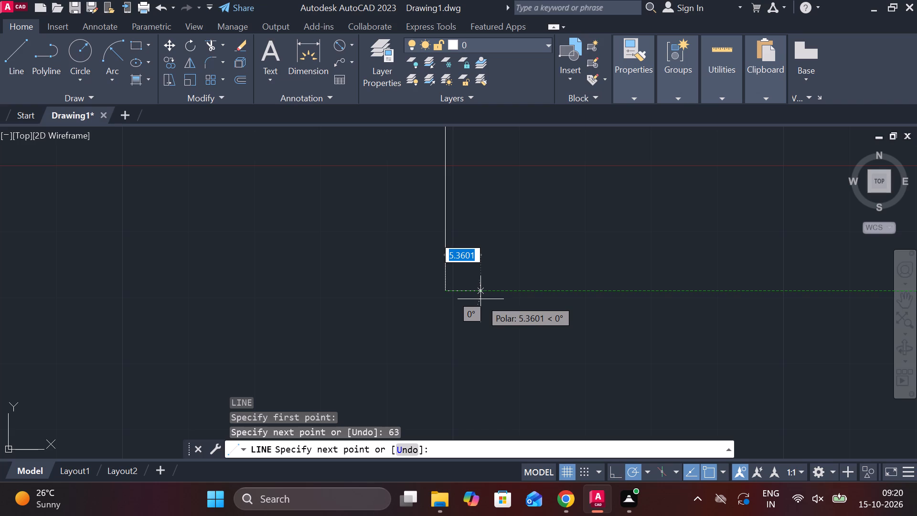
type("5")
key("space")
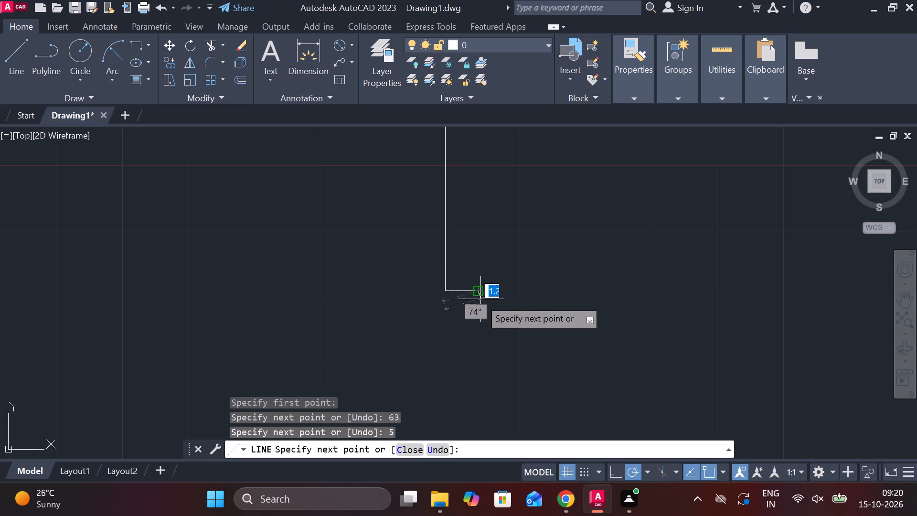
key("Escape")
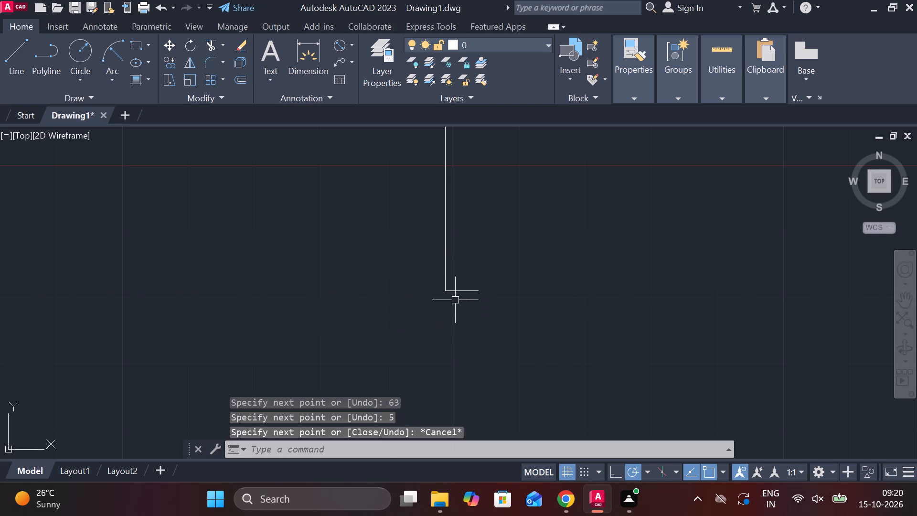
Draw a line from the vertical line's lower end 5 to the left, continuing straight up into the rectangle.
key("l")
key("Return")
left_click(450, 294)
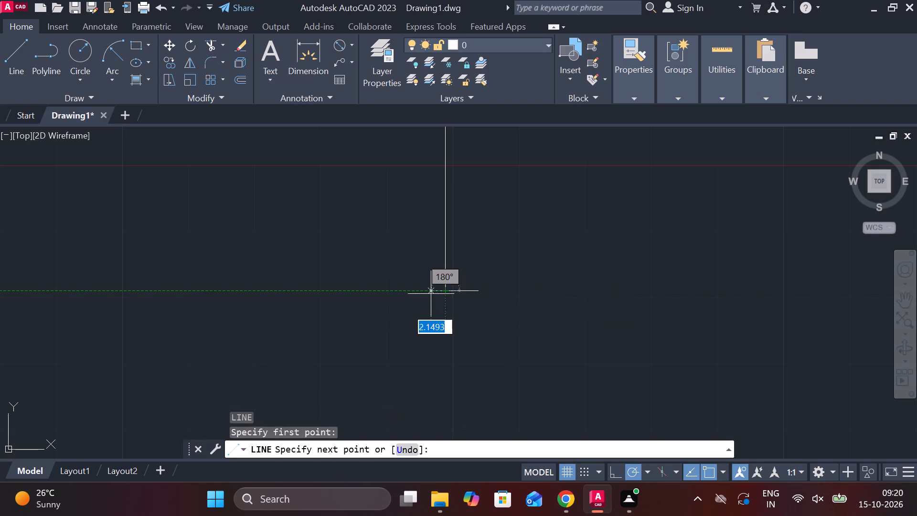
type("5")
key("space")
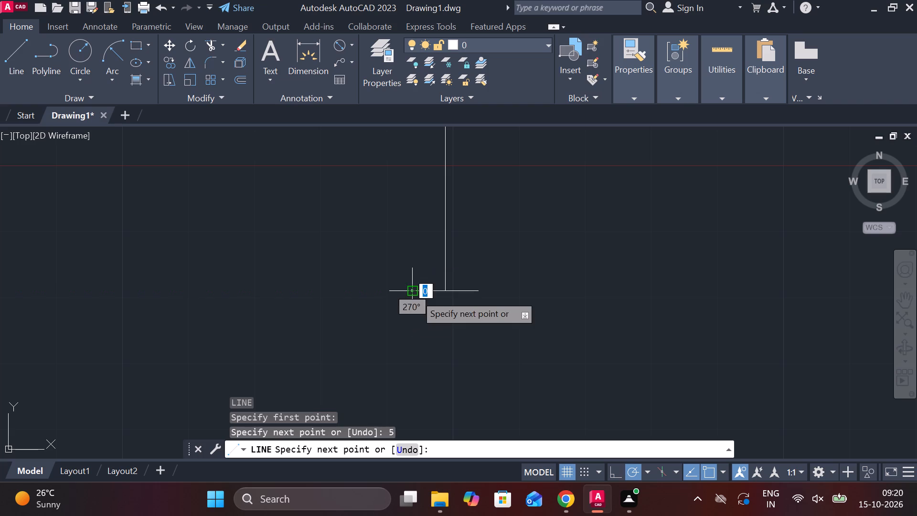
middle_click_drag(417, 245, 427, 397)
scroll(429, 268, "down", 1)
middle_click_drag(437, 189, 435, 393)
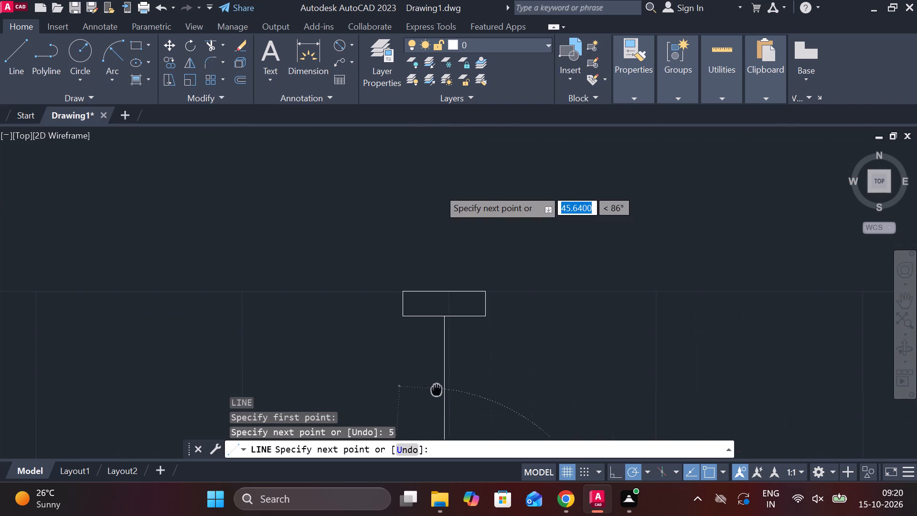
middle_click_drag(435, 393, 434, 394)
scroll(419, 321, "up", 2)
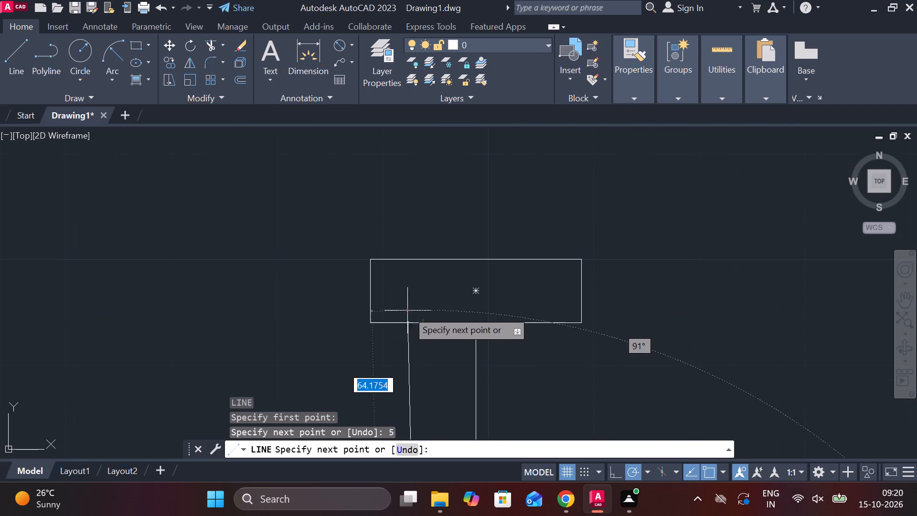
left_click(419, 306)
key("Escape")
Draw a vertical line from the right end of the shank's bottom edge up into the head rectangle.
scroll(452, 332, "down", 2)
middle_click_drag(472, 341, 440, 328)
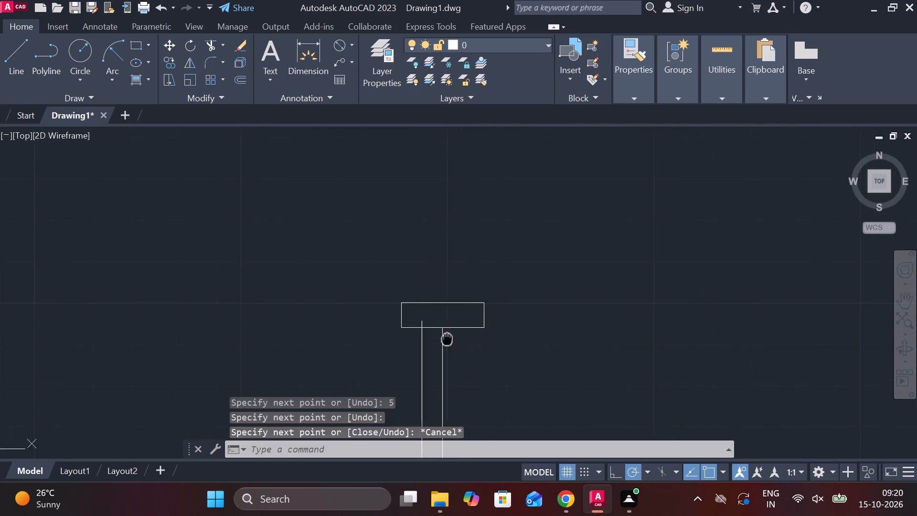
middle_click_drag(440, 328, 413, 192)
key("l")
key("Return")
scroll(548, 320, "down", 1)
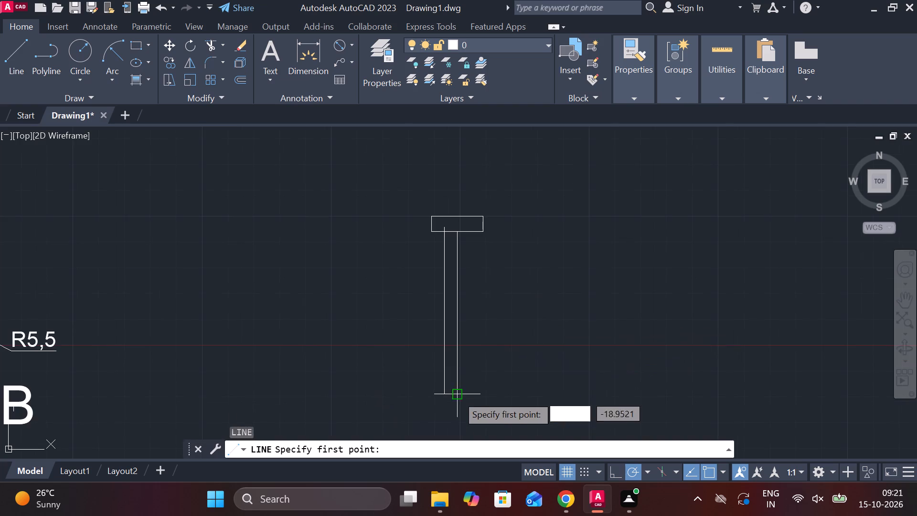
left_click(475, 395)
scroll(461, 253, "up", 3)
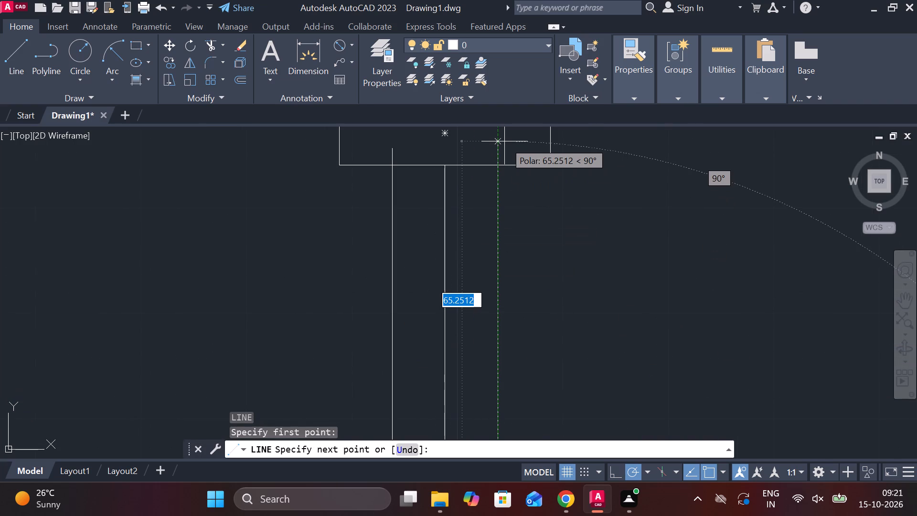
left_click(498, 149)
key("Escape")
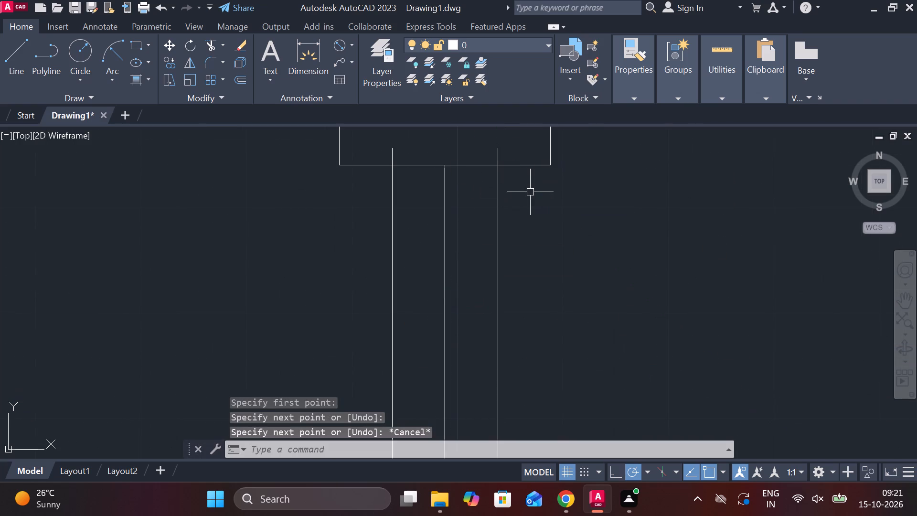
Trim the ends of both outer shank lines that extend inside the head rectangle.
middle_click_drag(546, 195, 548, 247)
key("t")
type("R")
key("space")
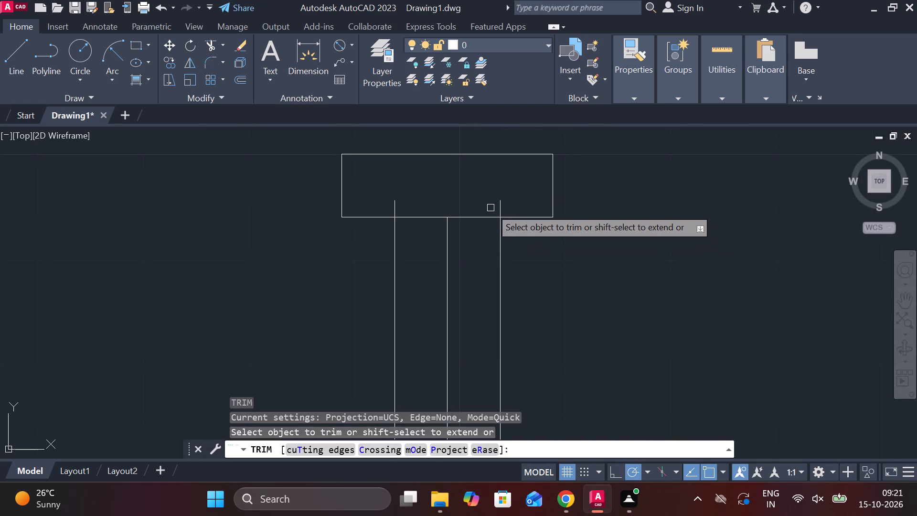
left_click(502, 207)
left_click(395, 205)
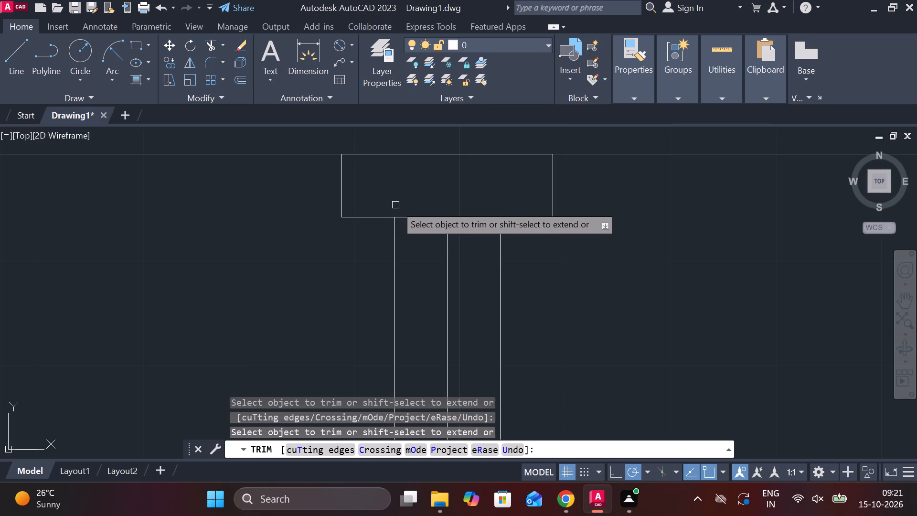
scroll(646, 286, "down", 2)
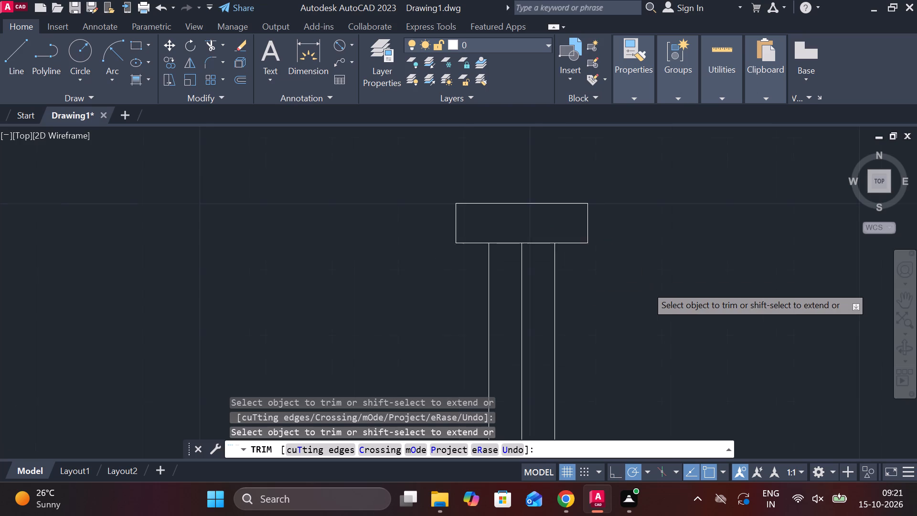
middle_click_drag(649, 286, 603, 362)
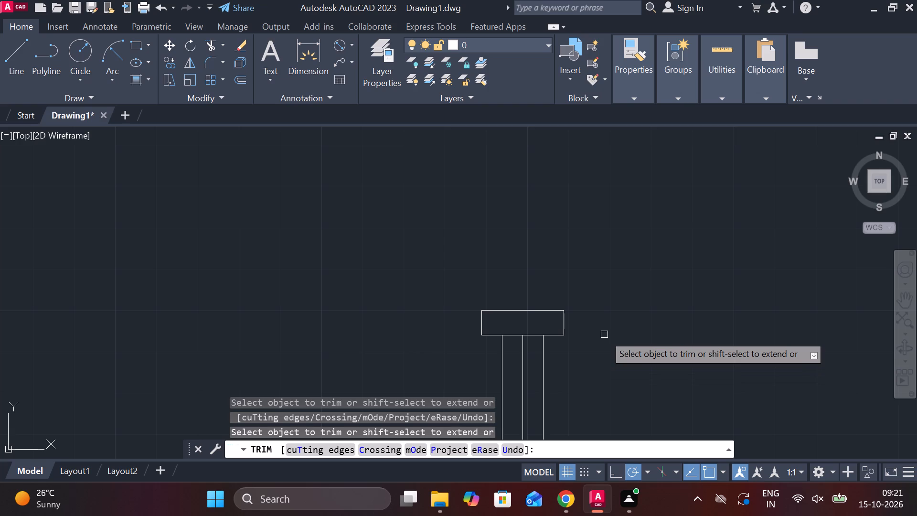
scroll(604, 334, "down", 3)
middle_click_drag(585, 365, 557, 332)
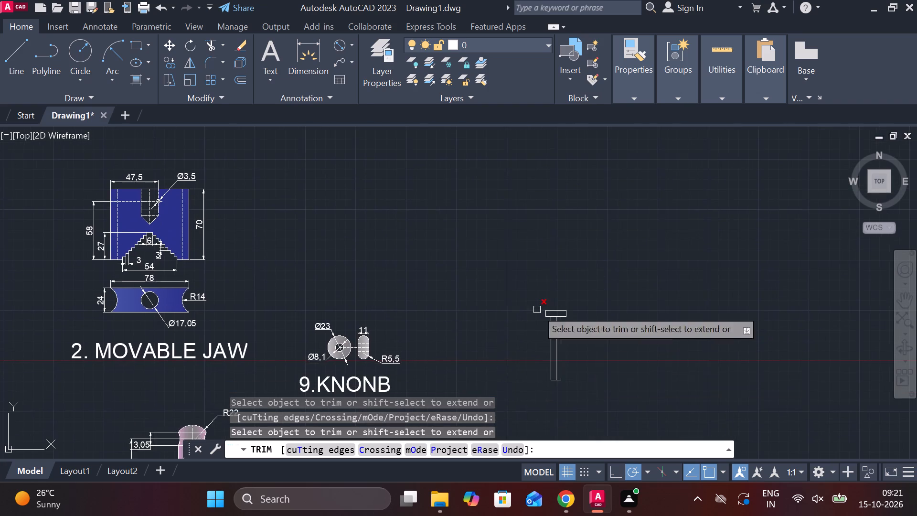
scroll(545, 377, "up", 4)
middle_click_drag(556, 389, 442, 301)
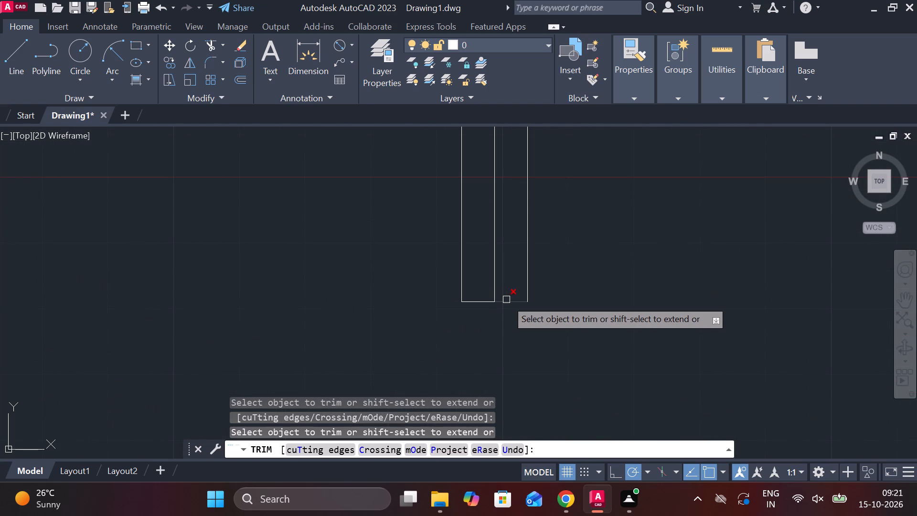
key("Escape")
Join the two collinear segments of the shank's bottom edge into one line.
left_click(509, 300)
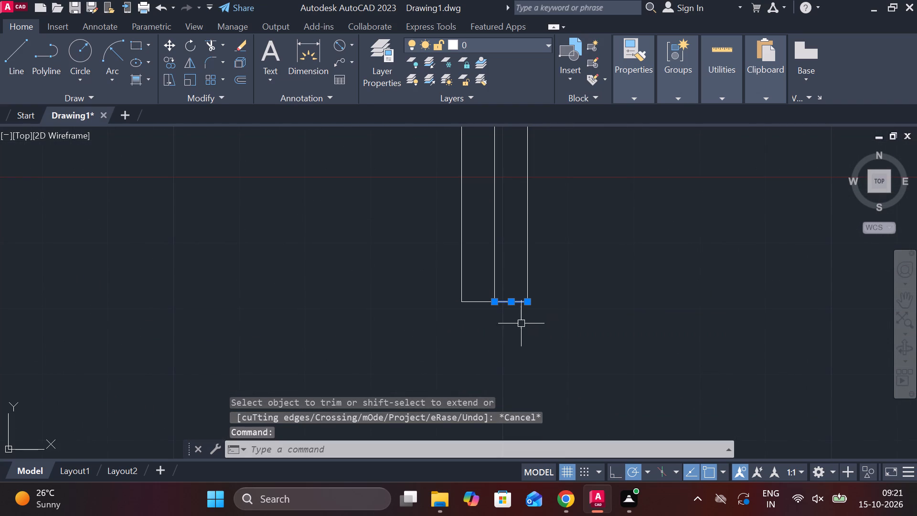
left_click(470, 301)
key("j")
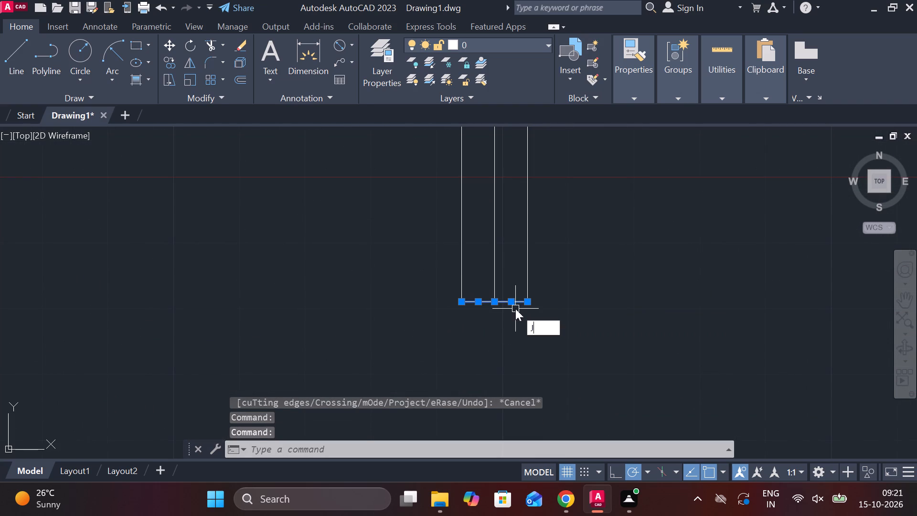
key("Return")
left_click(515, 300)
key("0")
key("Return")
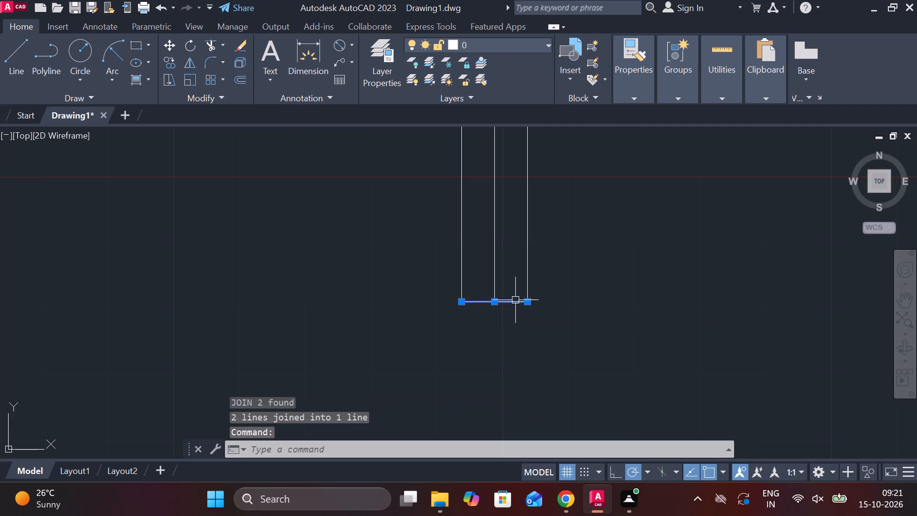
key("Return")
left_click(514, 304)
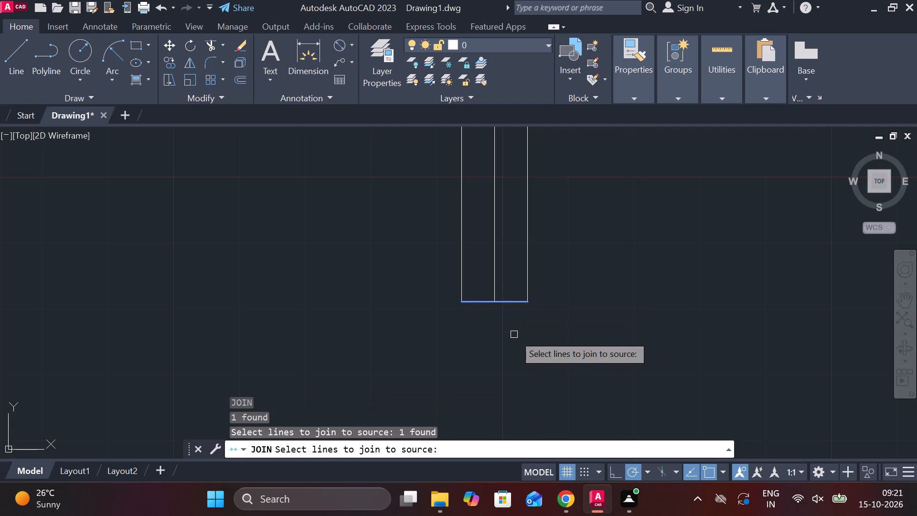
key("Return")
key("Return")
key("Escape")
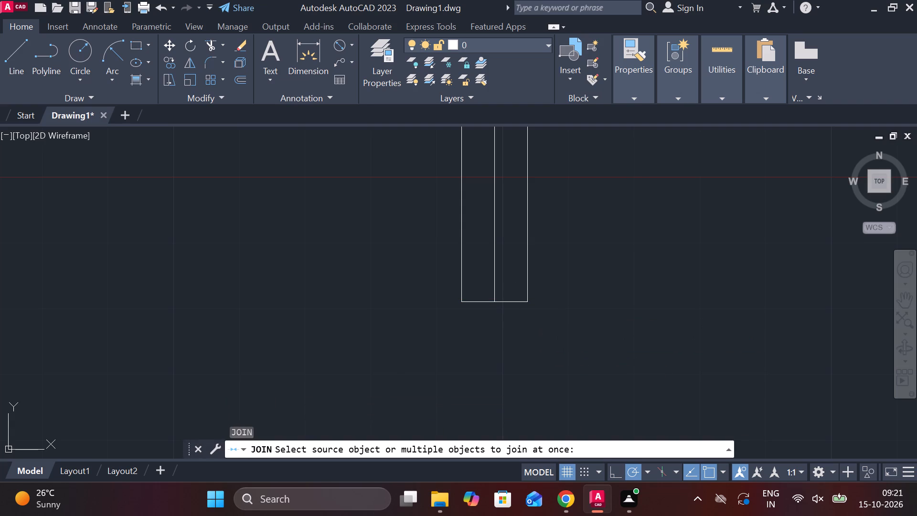
Offset the shank's joined bottom edge 6 downward.
left_click(512, 301)
key("o")
key("Return")
key("Return")
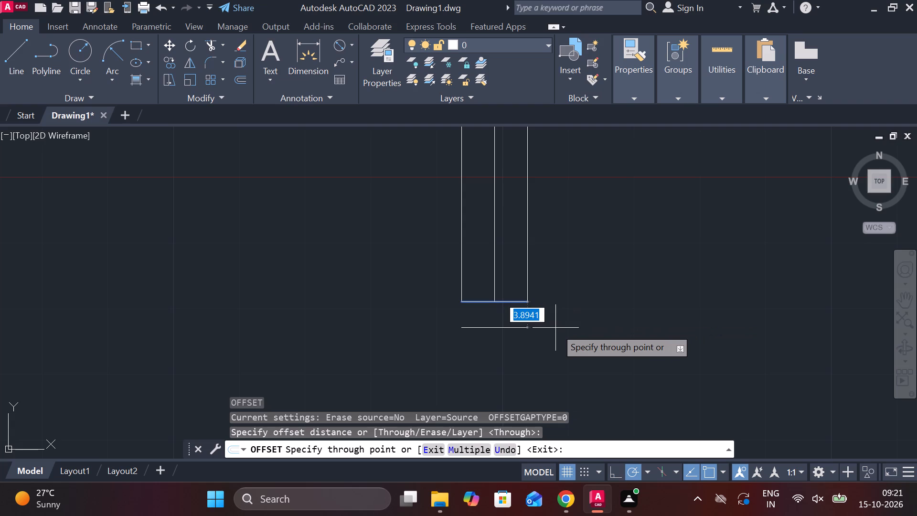
key("6")
key("Return")
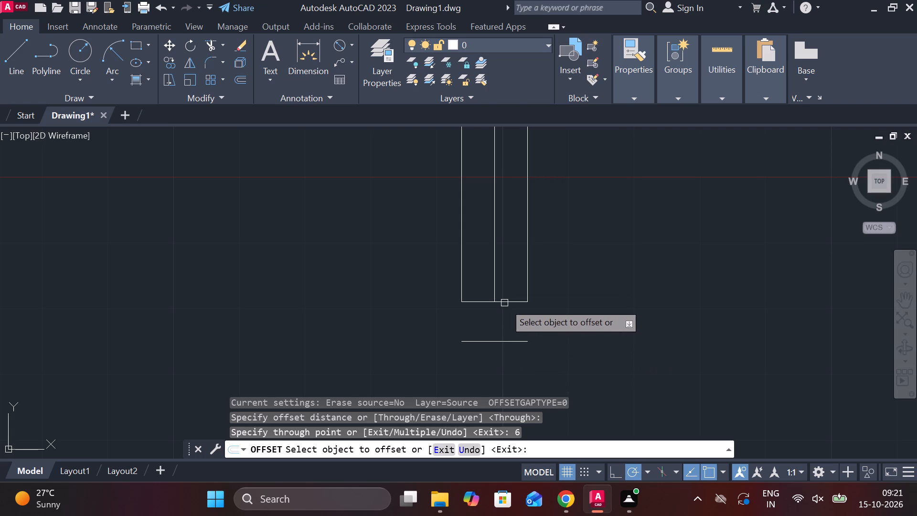
key("Escape")
Stretch the centre line's lower end down to the midpoint of the offset line.
left_click(495, 287)
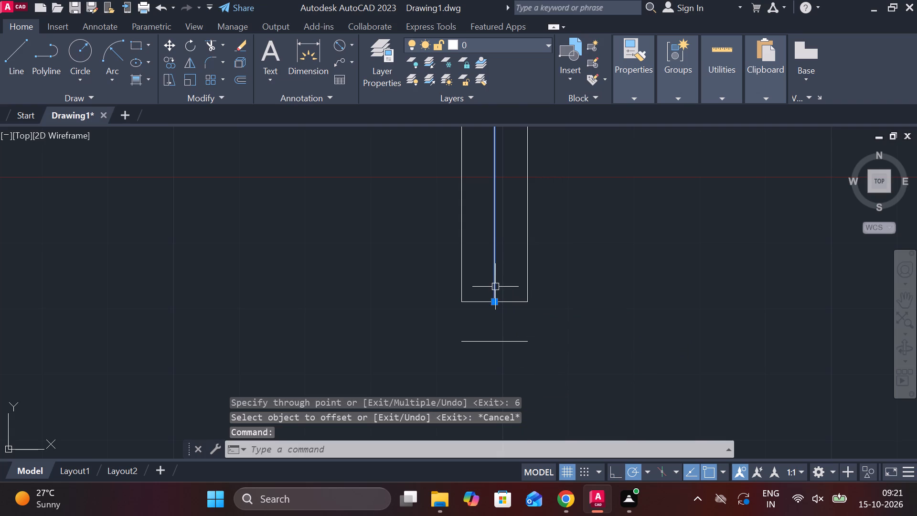
left_click(493, 304)
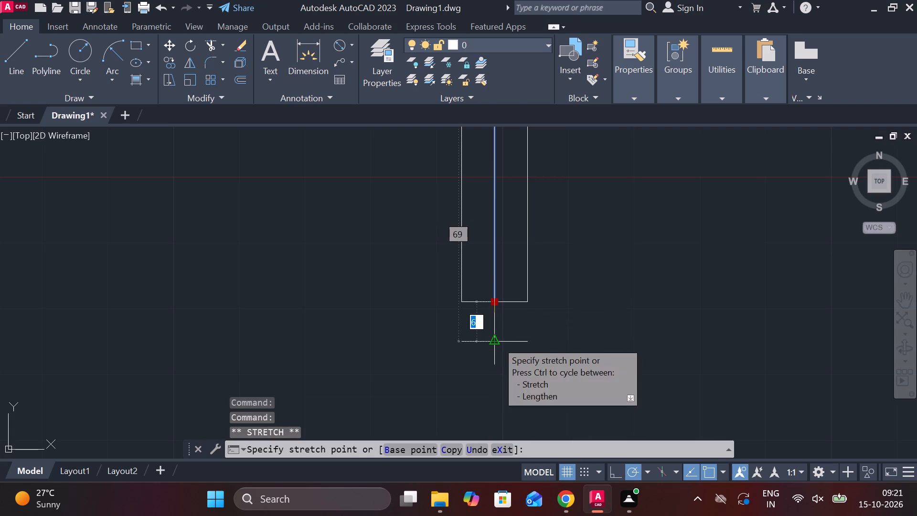
left_click(497, 341)
key("Escape")
Draw a vertical line starting 3 right of the centre line's lower end, up past the shank's bottom edge.
scroll(503, 328, "up", 2)
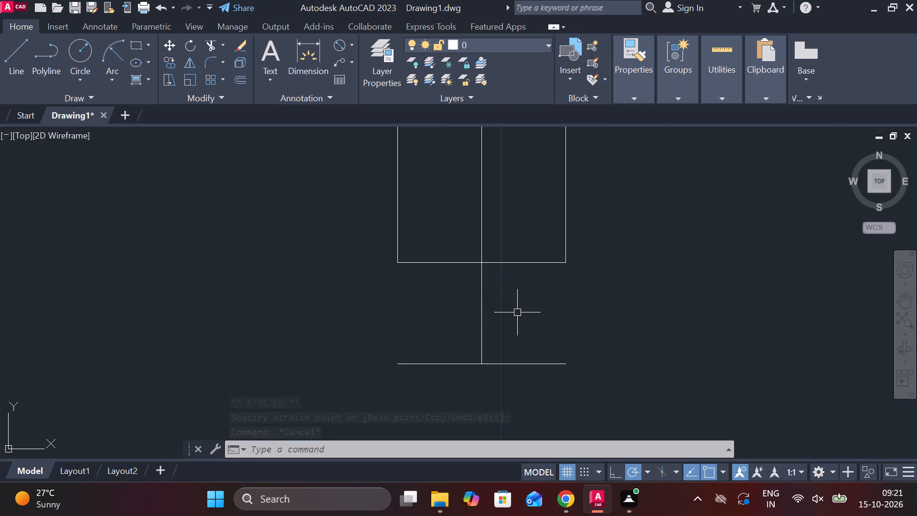
key("l")
key("Return")
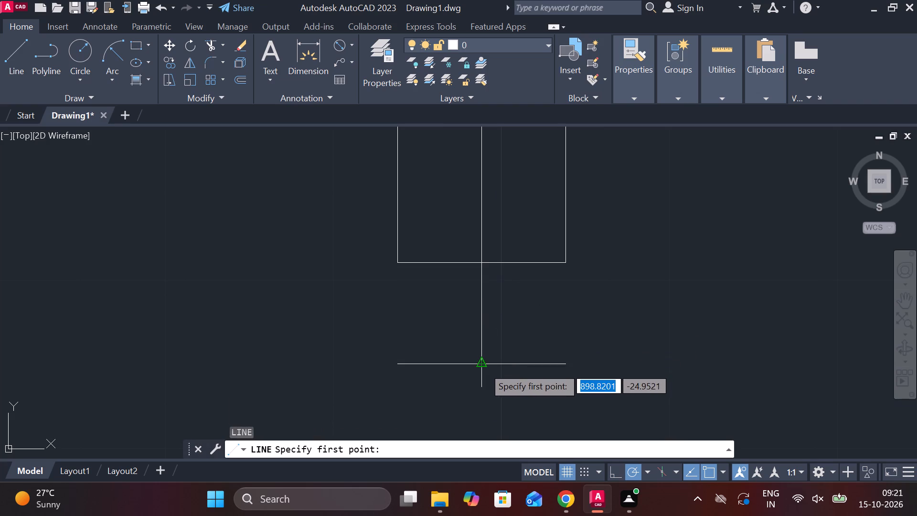
type("3")
key("space")
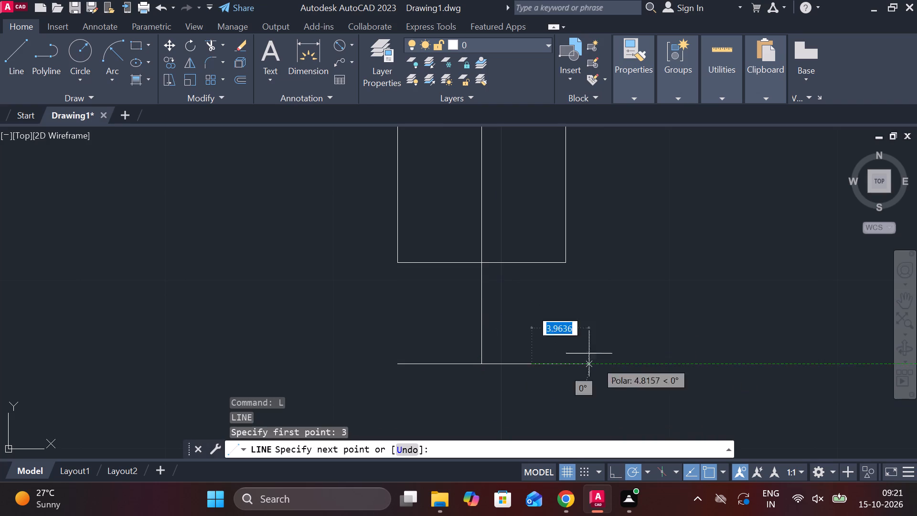
double_click(542, 231)
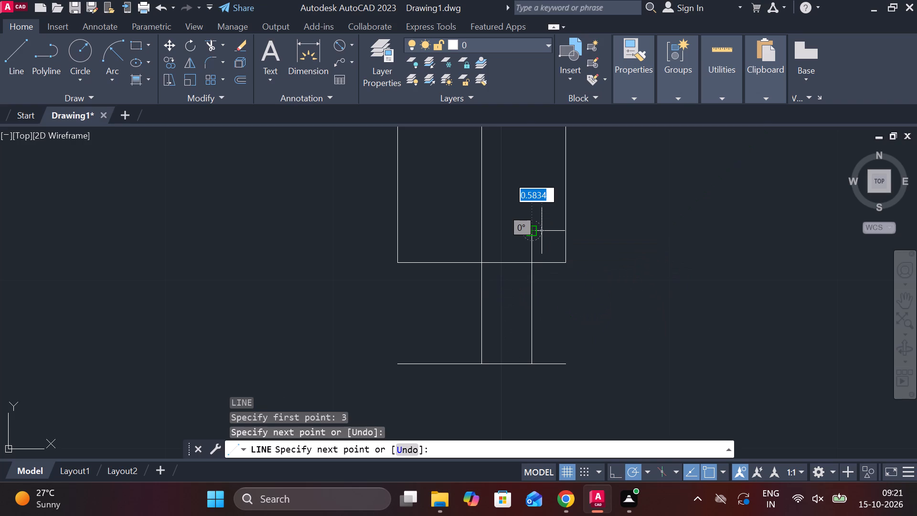
key("Escape")
Draw a matching vertical line starting 3 left of the centre line's lower end, up past the shank's bottom edge.
key("l")
key("Return")
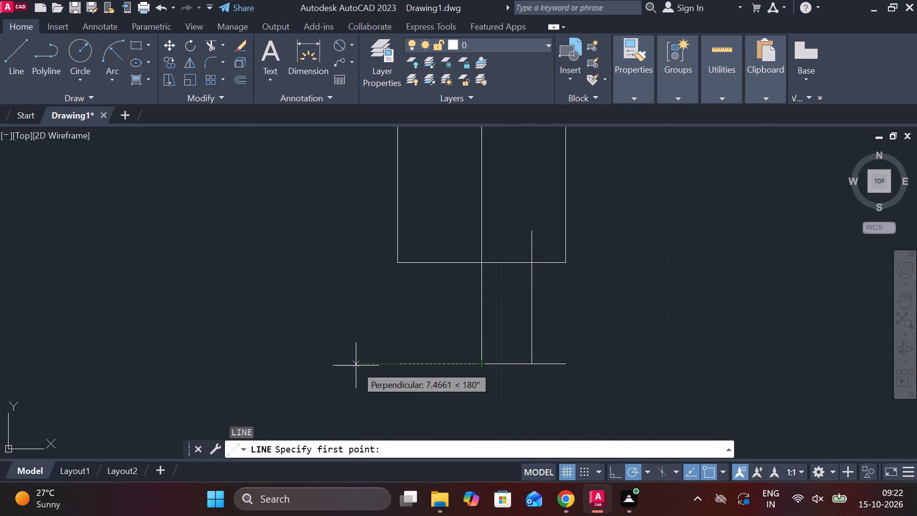
type("3")
key("space")
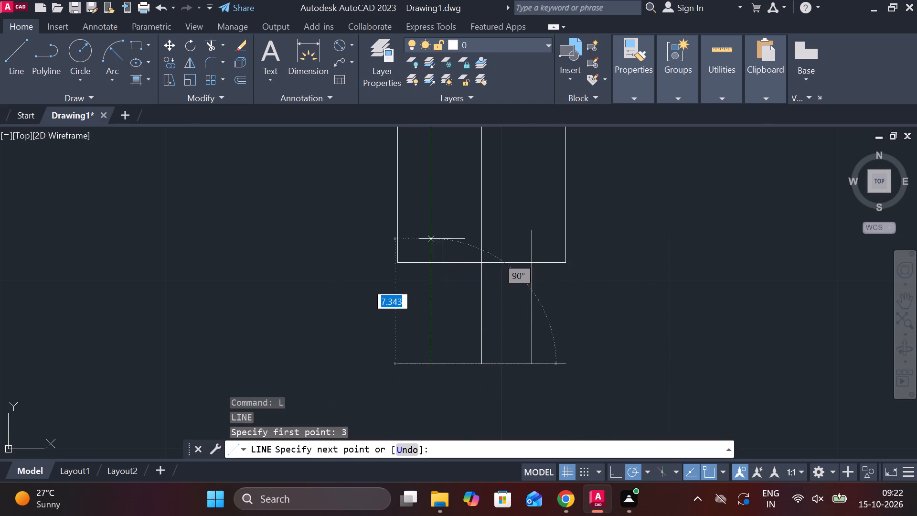
left_click(439, 237)
key("Escape")
Trim the new side lines above the shank's bottom edge and the lowest line's overhangs on both sides.
type("TR")
key("space")
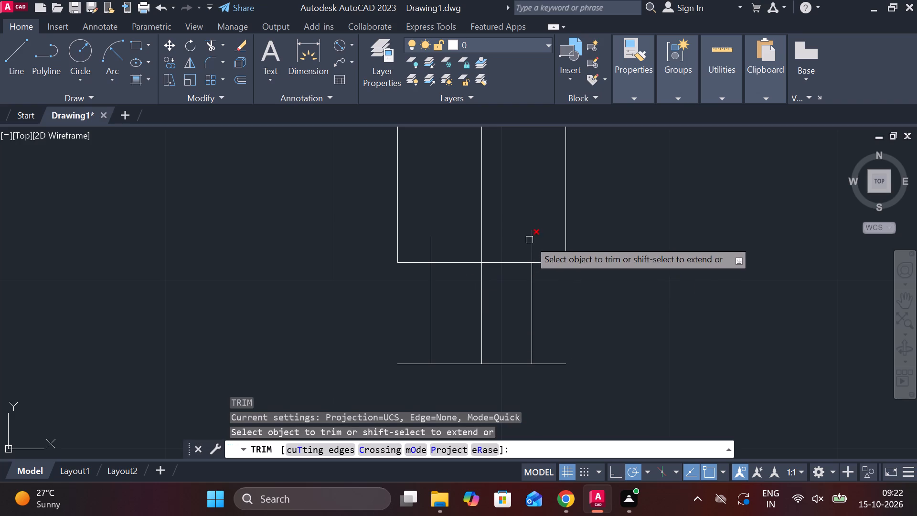
left_click(529, 240)
left_click(430, 247)
left_click(406, 361)
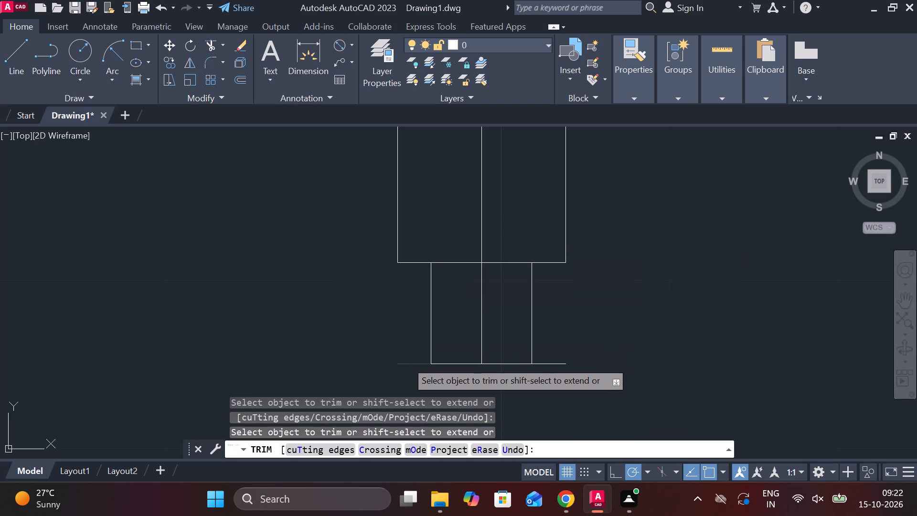
left_click(552, 363)
key("Escape")
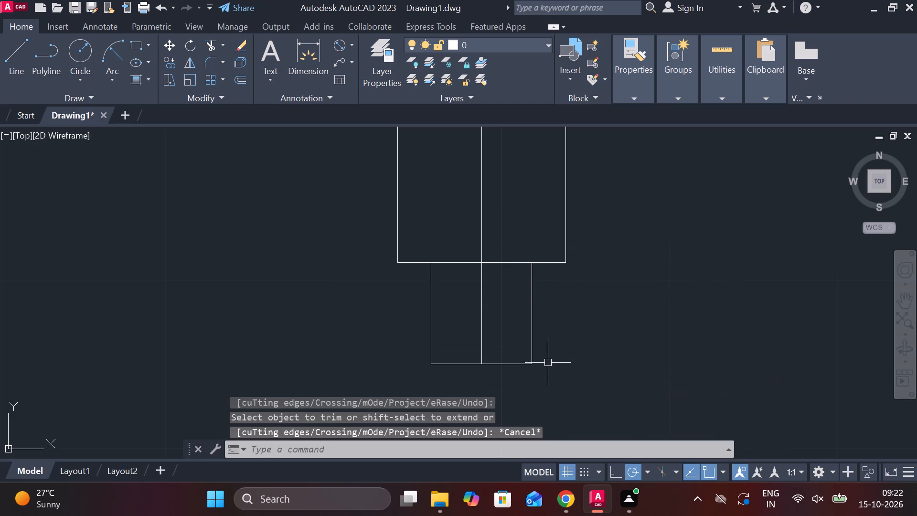
Offset the narrow tip's bottom edge 105 upward, beyond the head rectangle.
double_click(528, 365)
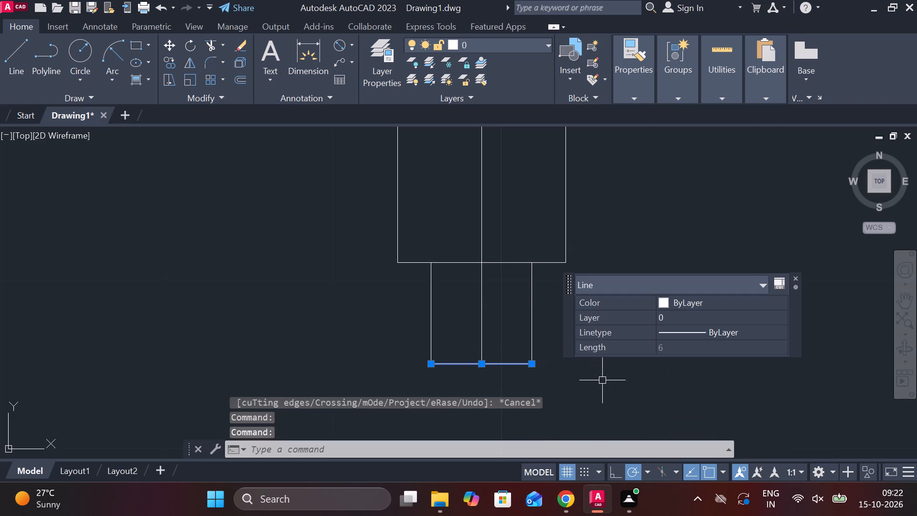
key("o")
key("Return")
key("Return")
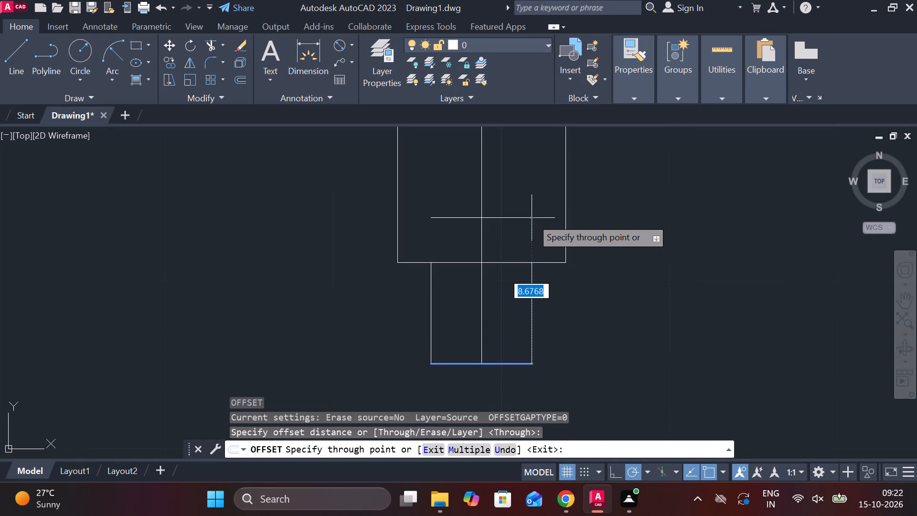
type("105")
key("Return")
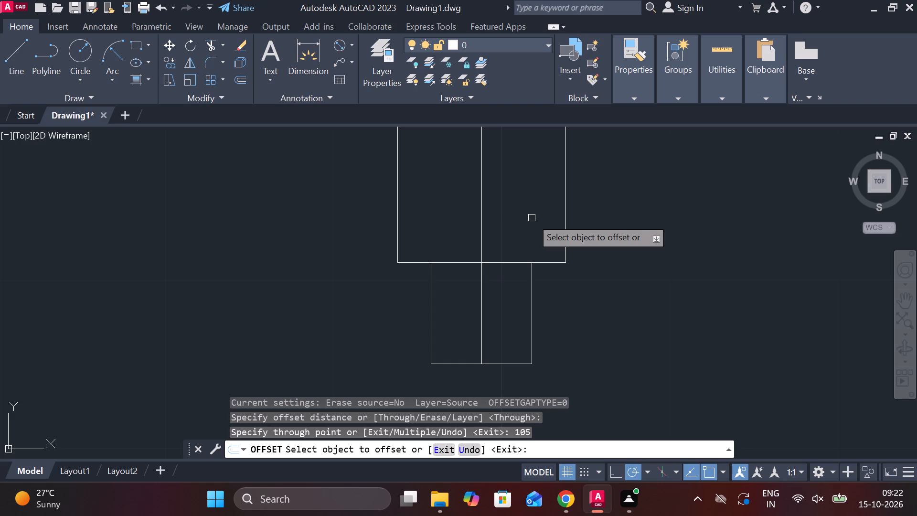
scroll(554, 221, "down", 3)
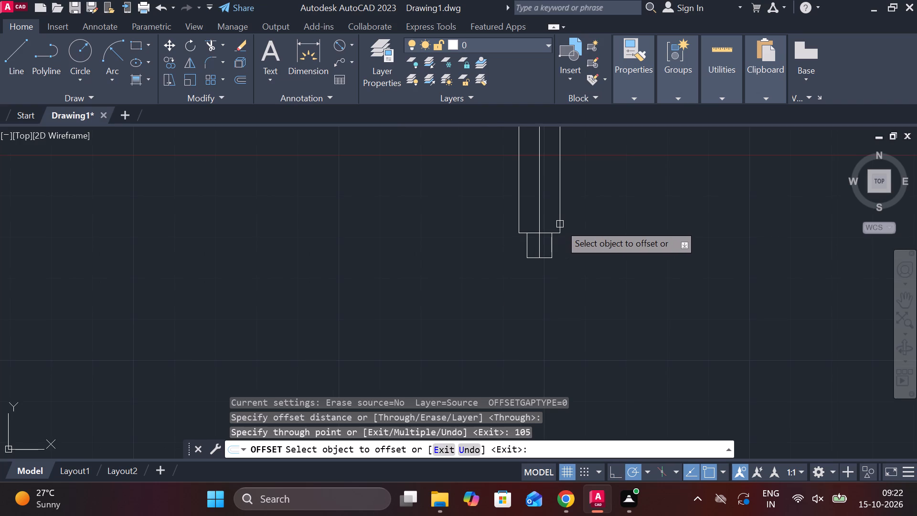
middle_click_drag(627, 225, 609, 400)
scroll(611, 296, "down", 1)
middle_click_drag(619, 269, 609, 336)
scroll(608, 300, "up", 1)
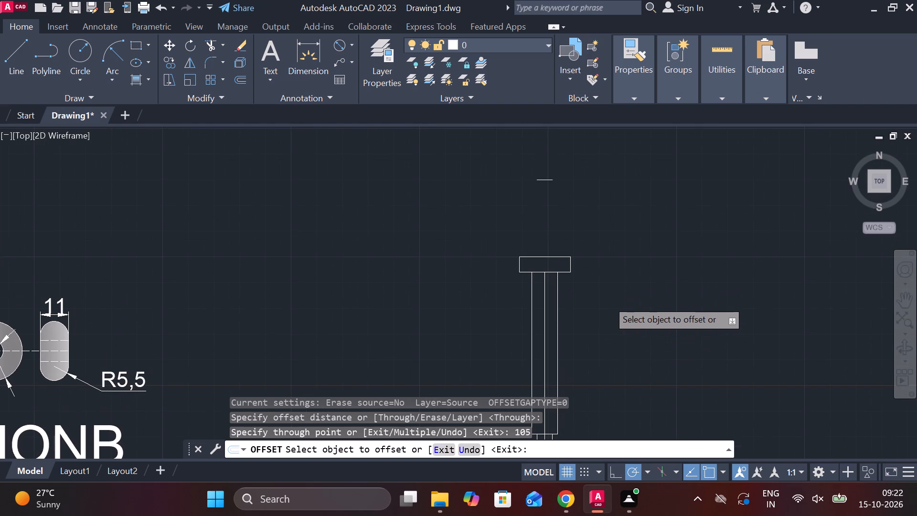
middle_click_drag(609, 290, 620, 341)
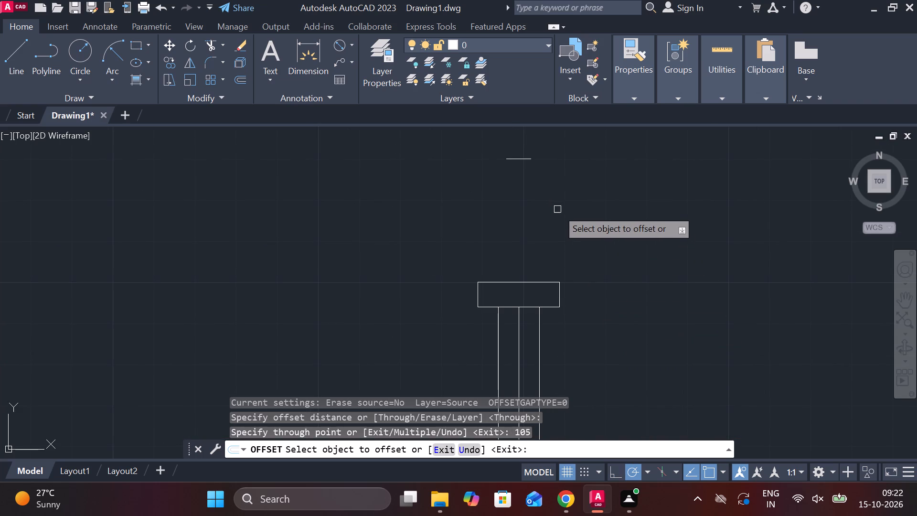
middle_click_drag(560, 210, 576, 258)
scroll(554, 236, "up", 1)
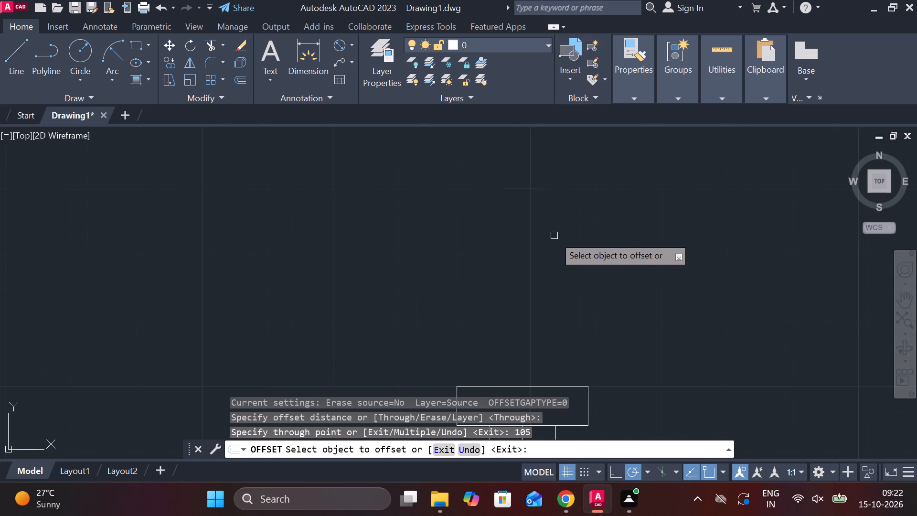
Lengthen the short offset line above the head rectangle in both directions, well past the head's sides.
scroll(554, 236, "down", 1)
key("Escape")
left_click(534, 208)
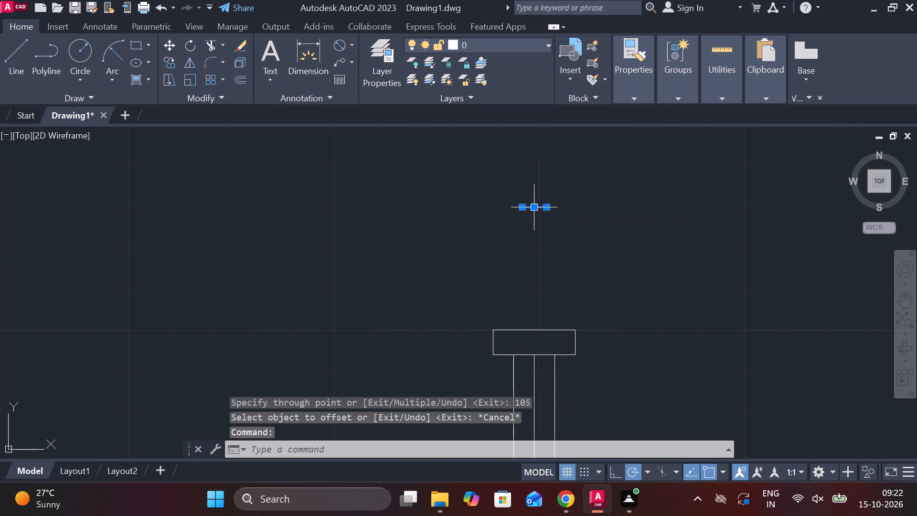
left_click(546, 208)
left_click(612, 214)
key("Escape")
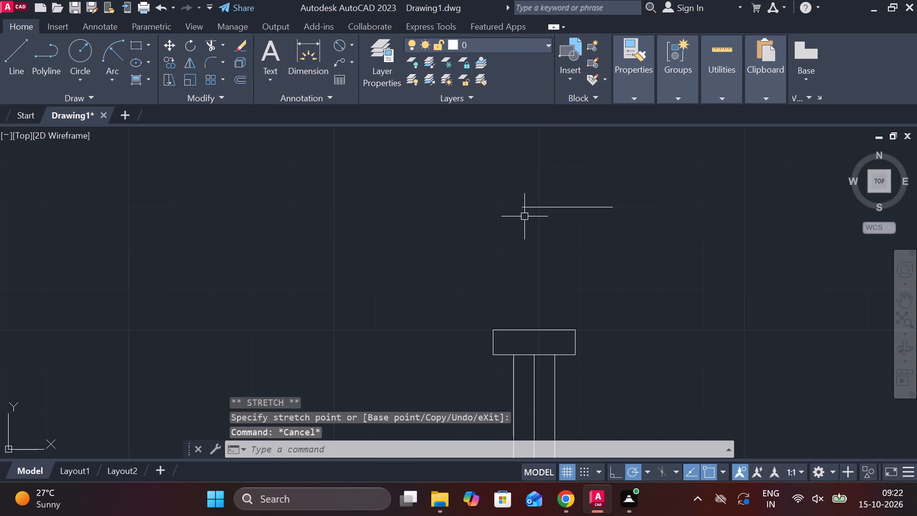
left_click(532, 206)
left_click(557, 240)
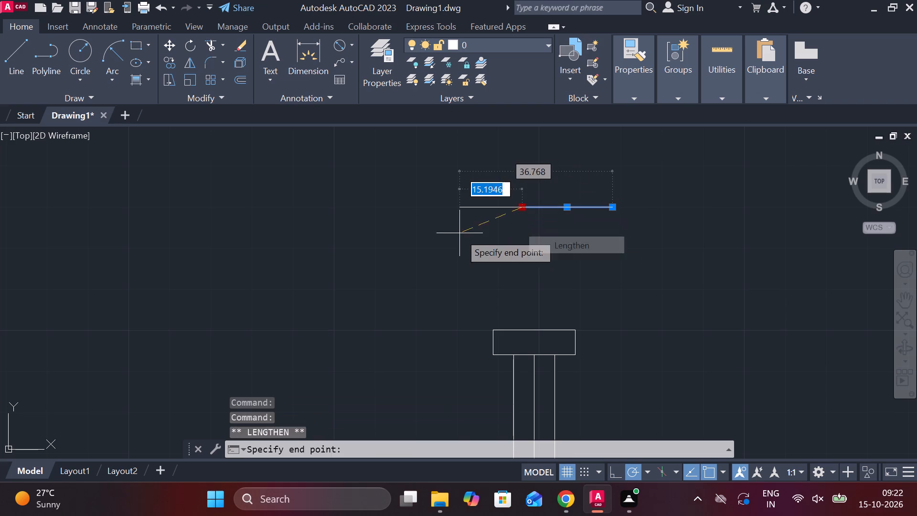
left_click(414, 229)
key("Escape")
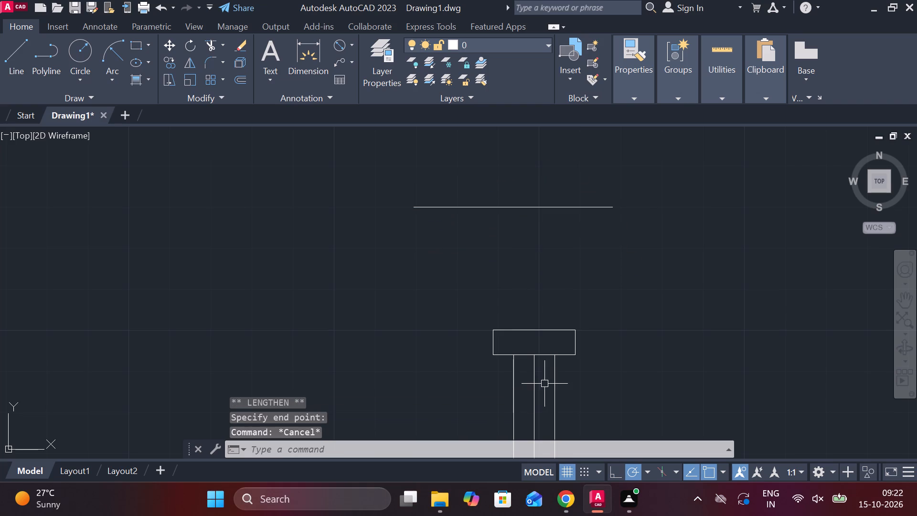
Lengthen the shank's centre line upward through the head rectangle to the long horizontal line.
left_click(535, 381)
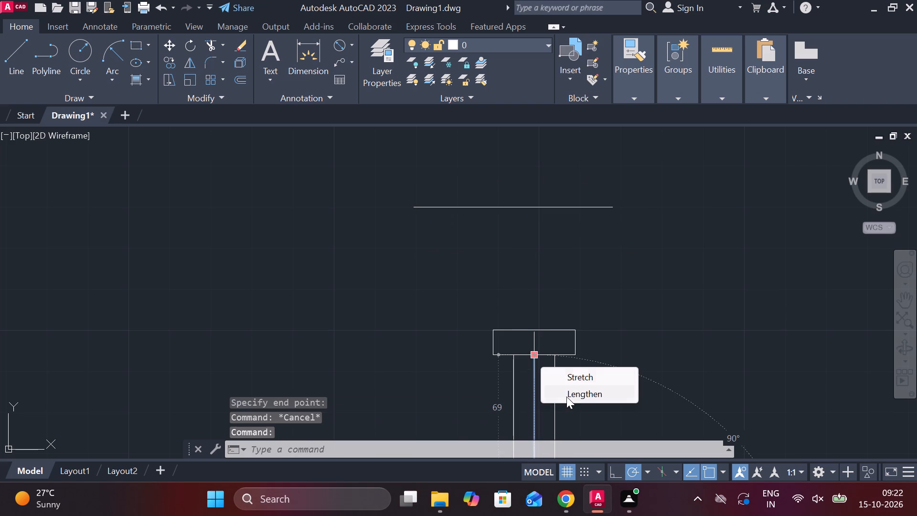
left_click(566, 398)
left_click(536, 209)
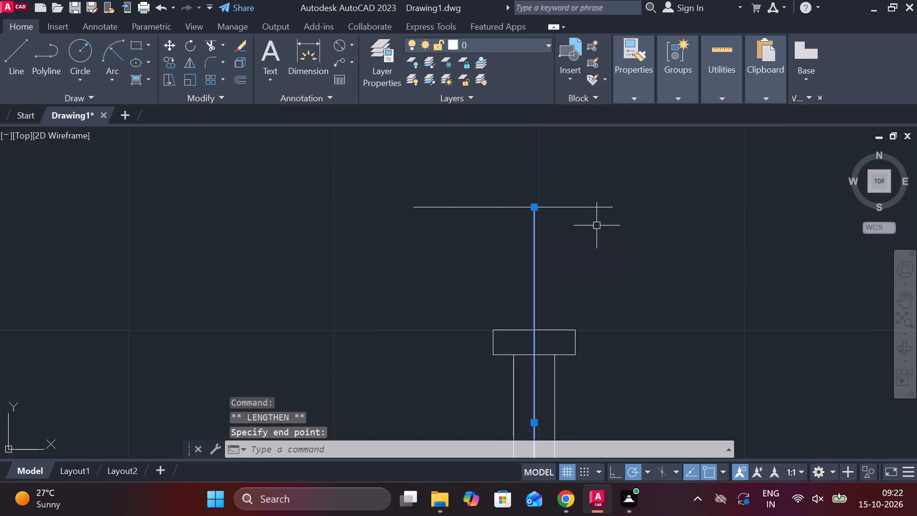
key("Escape")
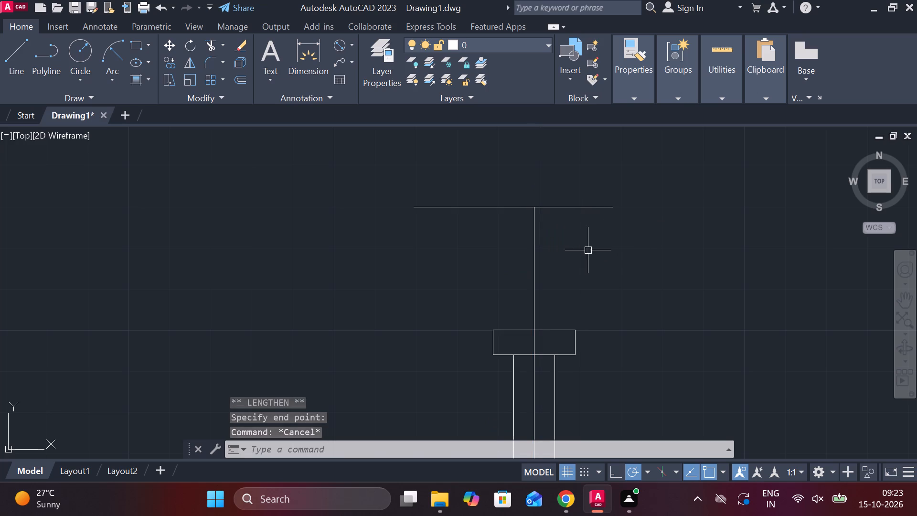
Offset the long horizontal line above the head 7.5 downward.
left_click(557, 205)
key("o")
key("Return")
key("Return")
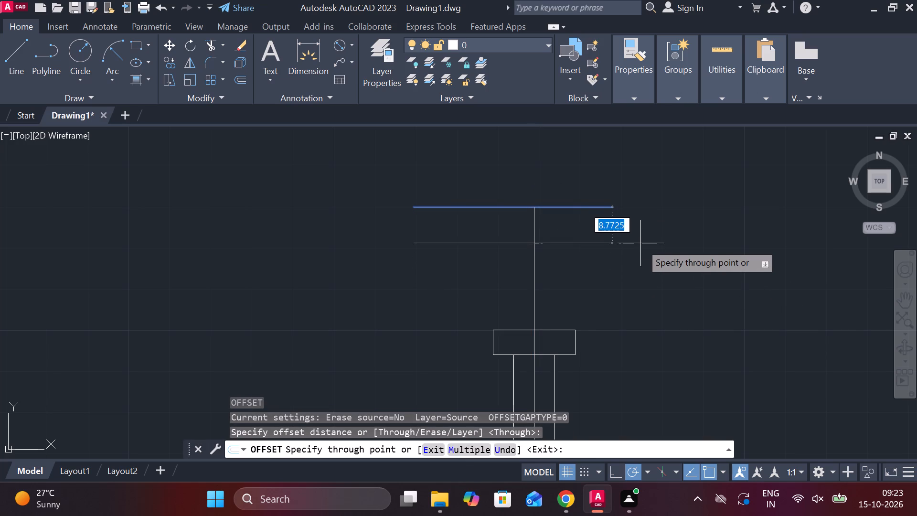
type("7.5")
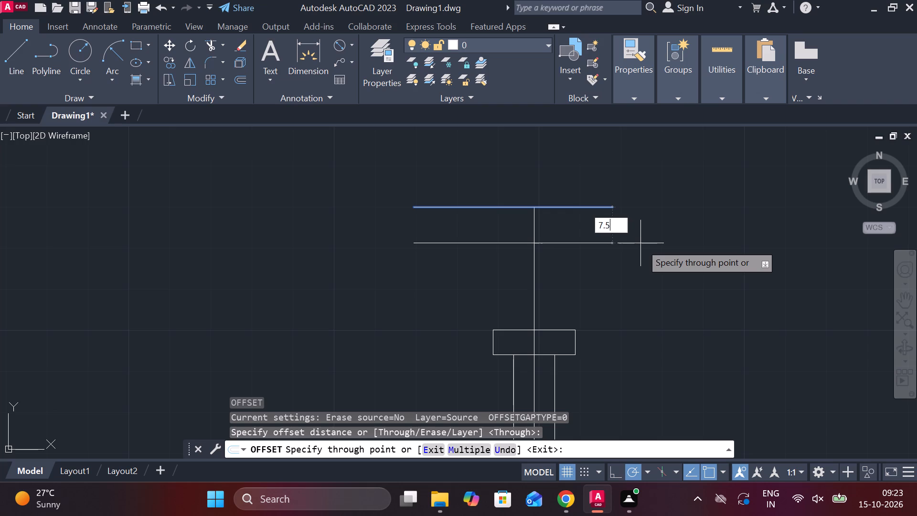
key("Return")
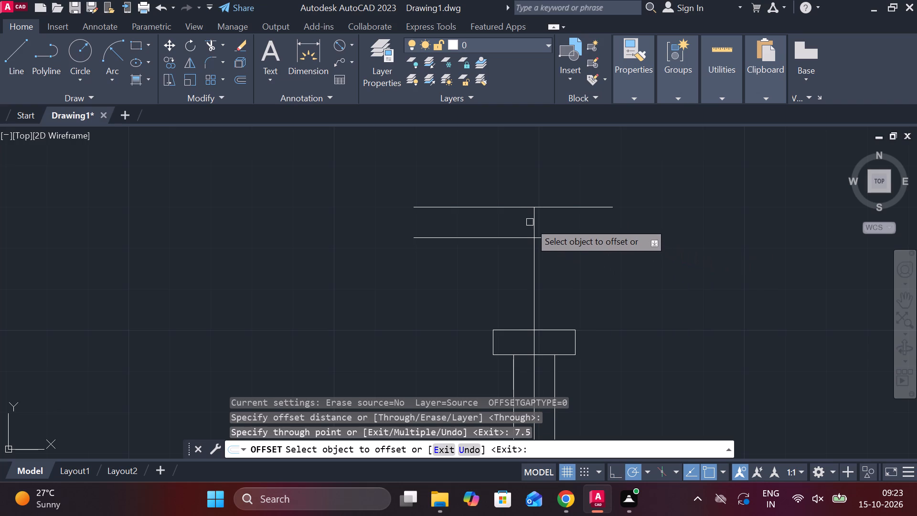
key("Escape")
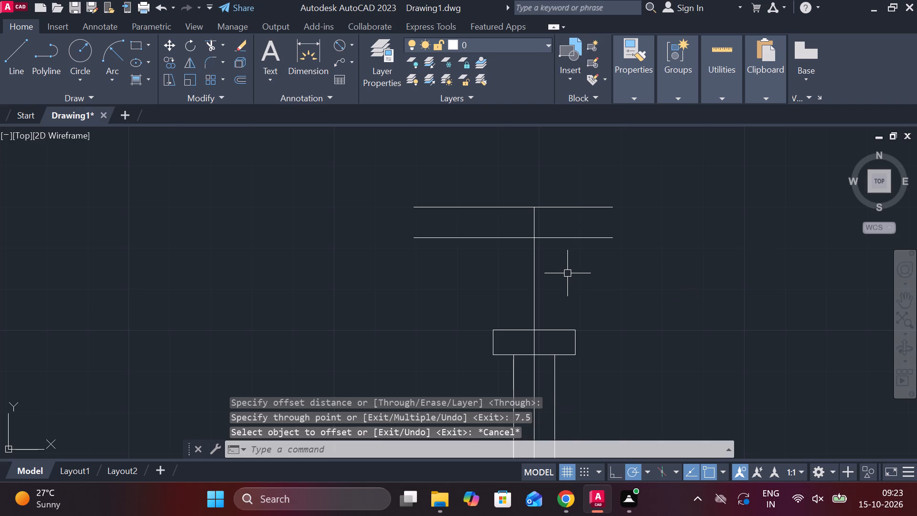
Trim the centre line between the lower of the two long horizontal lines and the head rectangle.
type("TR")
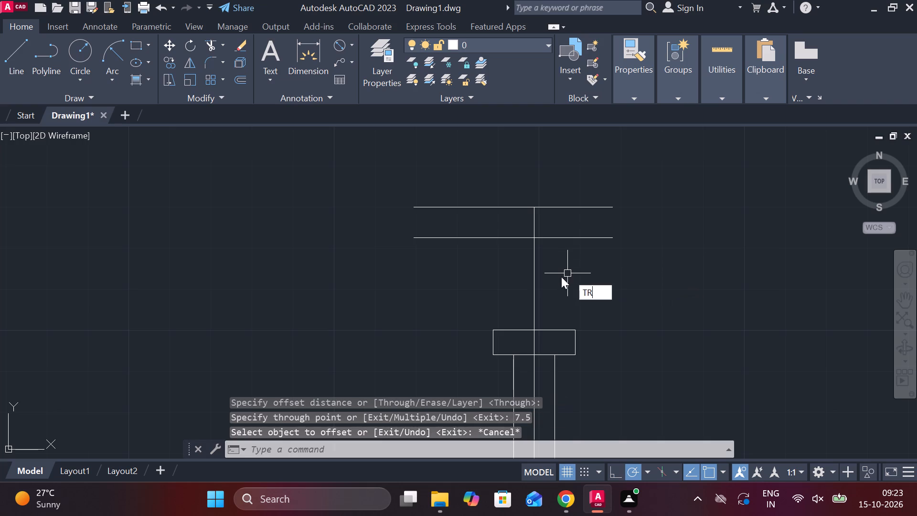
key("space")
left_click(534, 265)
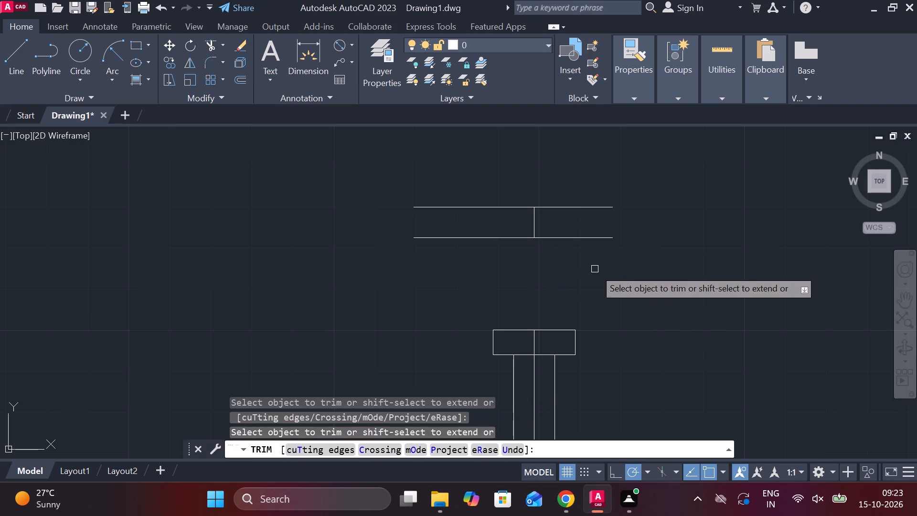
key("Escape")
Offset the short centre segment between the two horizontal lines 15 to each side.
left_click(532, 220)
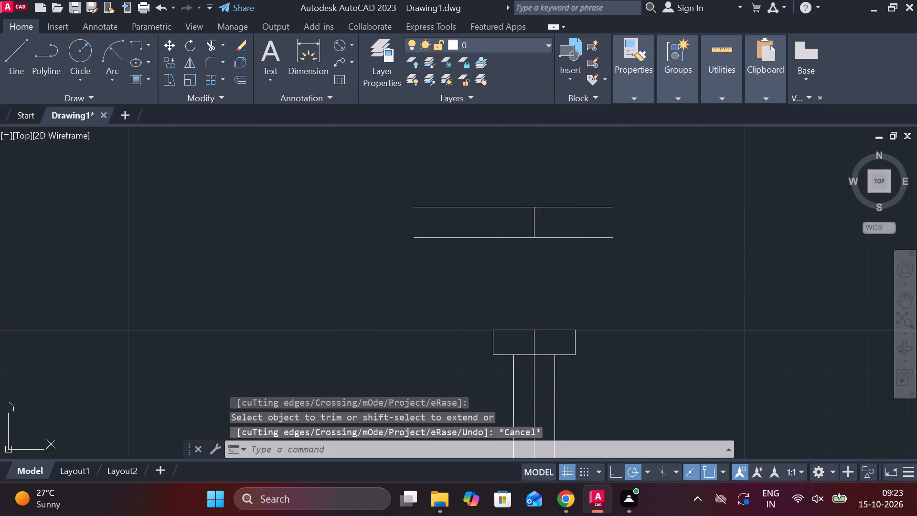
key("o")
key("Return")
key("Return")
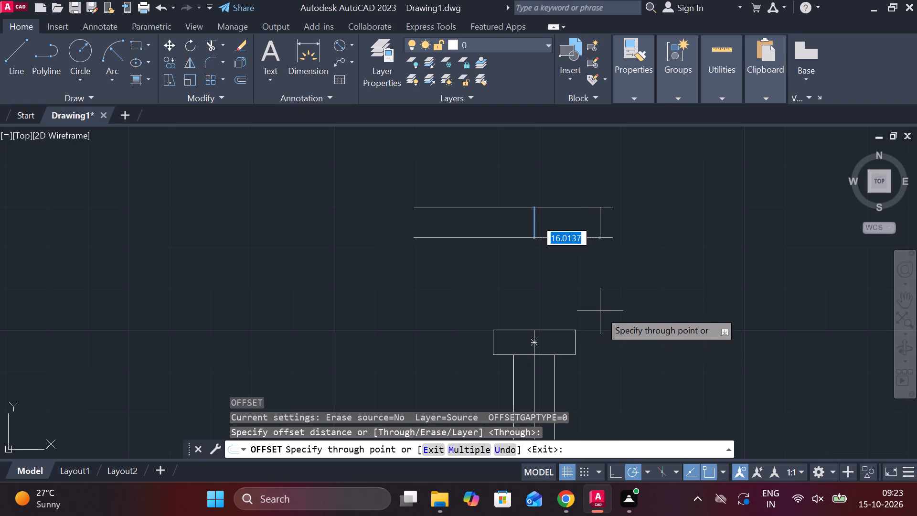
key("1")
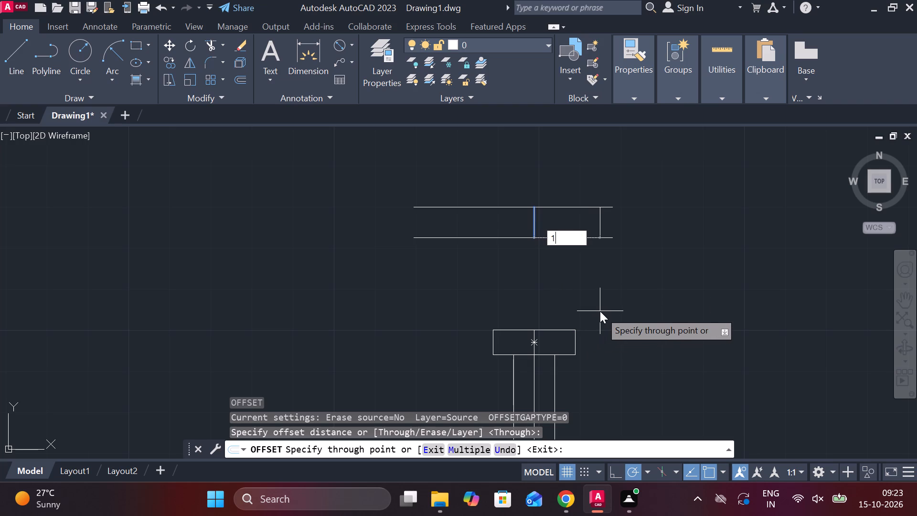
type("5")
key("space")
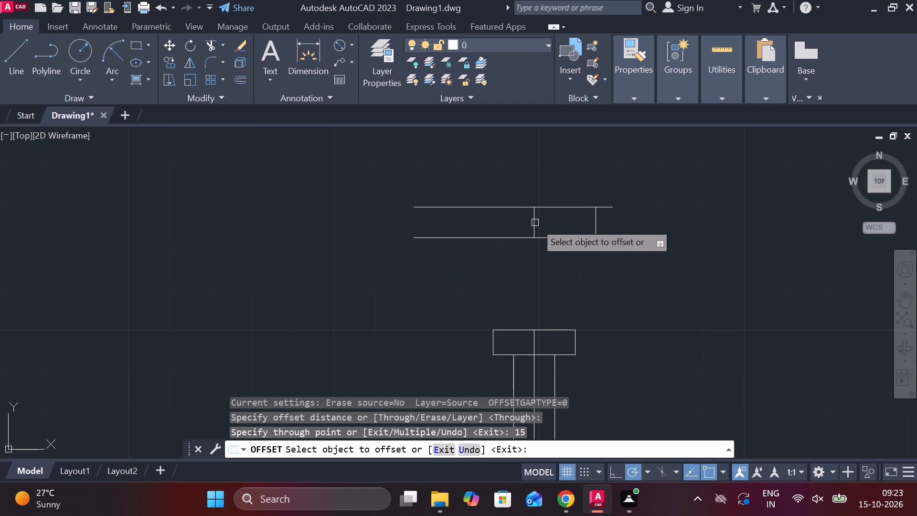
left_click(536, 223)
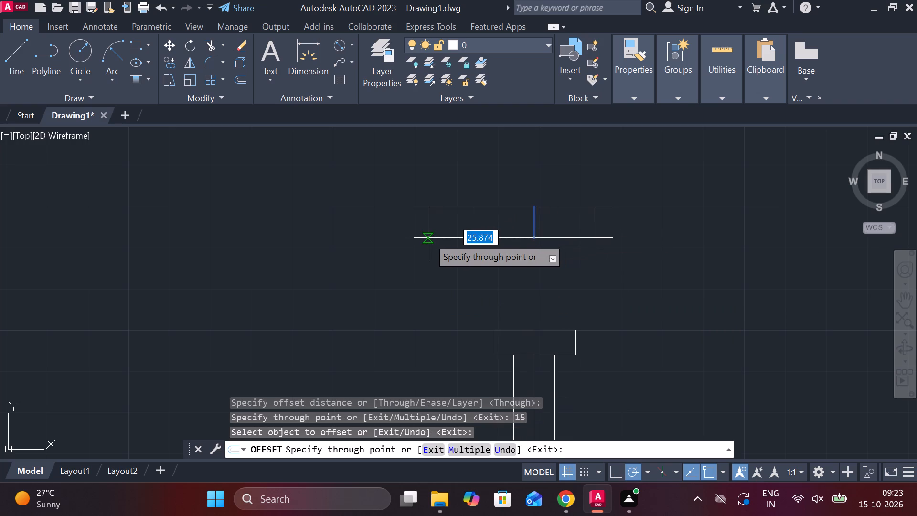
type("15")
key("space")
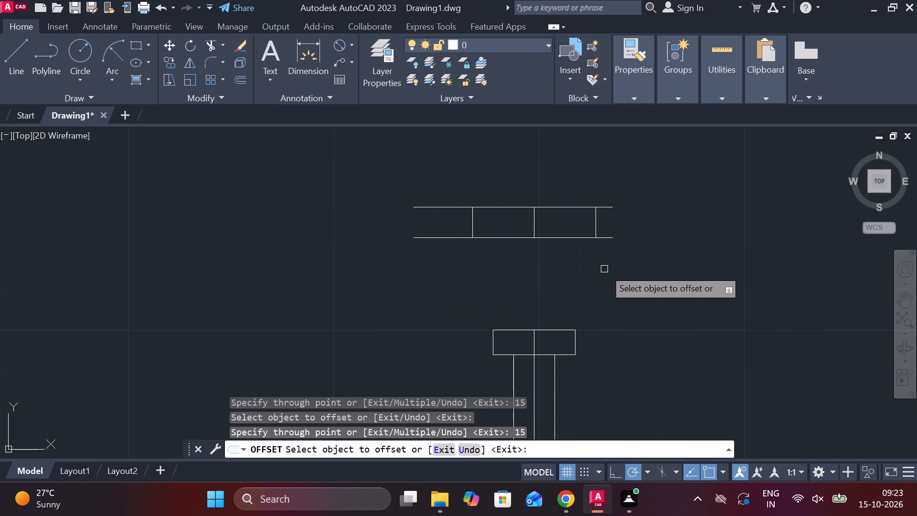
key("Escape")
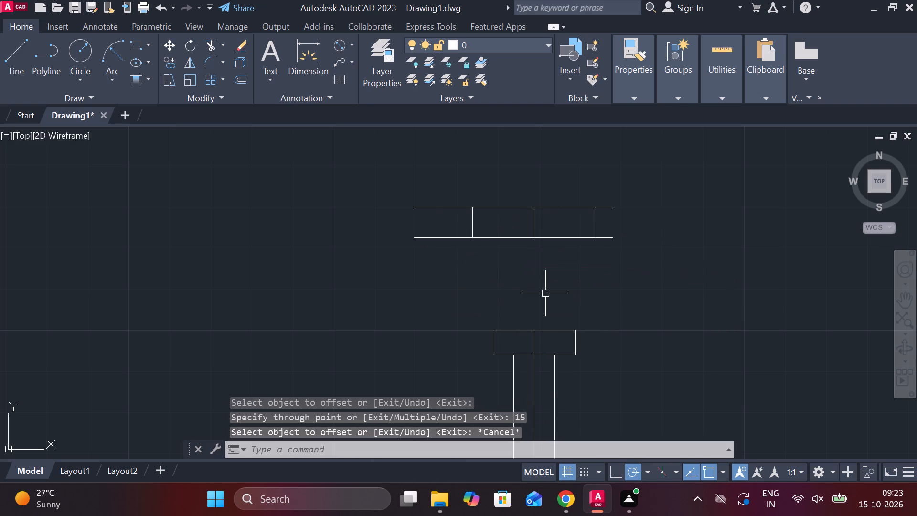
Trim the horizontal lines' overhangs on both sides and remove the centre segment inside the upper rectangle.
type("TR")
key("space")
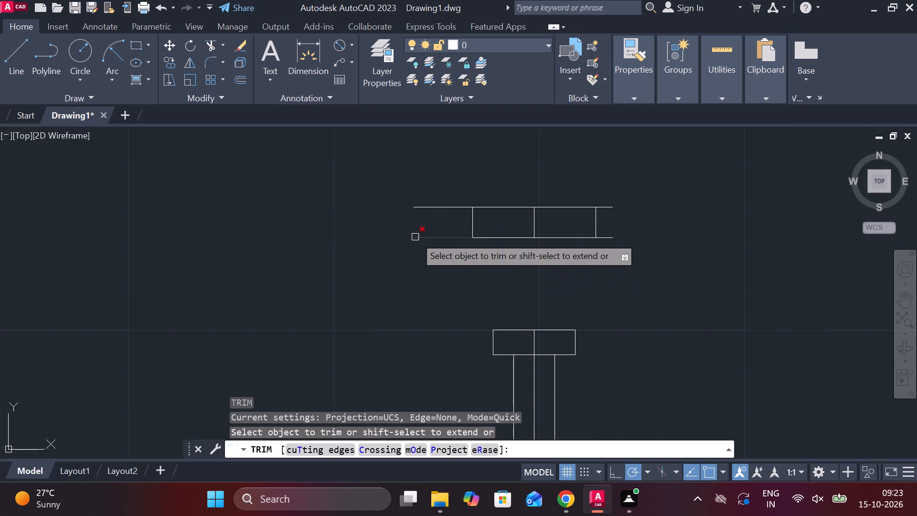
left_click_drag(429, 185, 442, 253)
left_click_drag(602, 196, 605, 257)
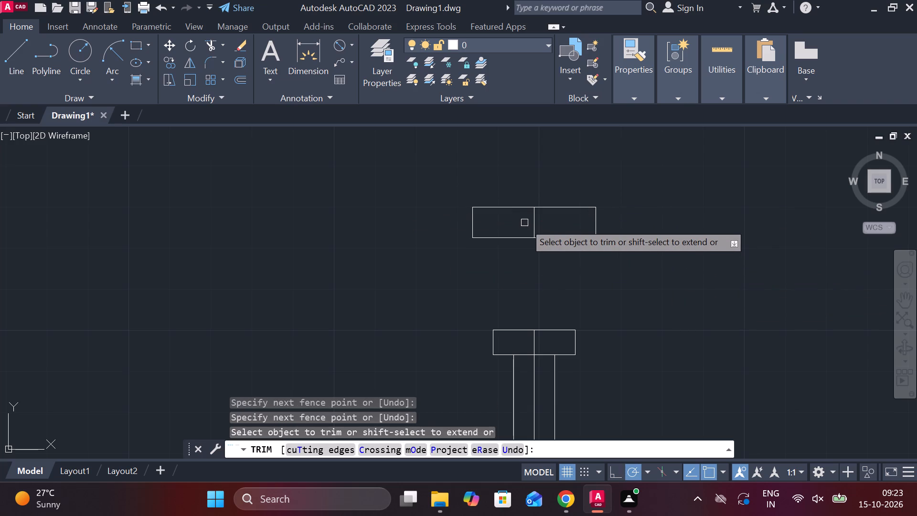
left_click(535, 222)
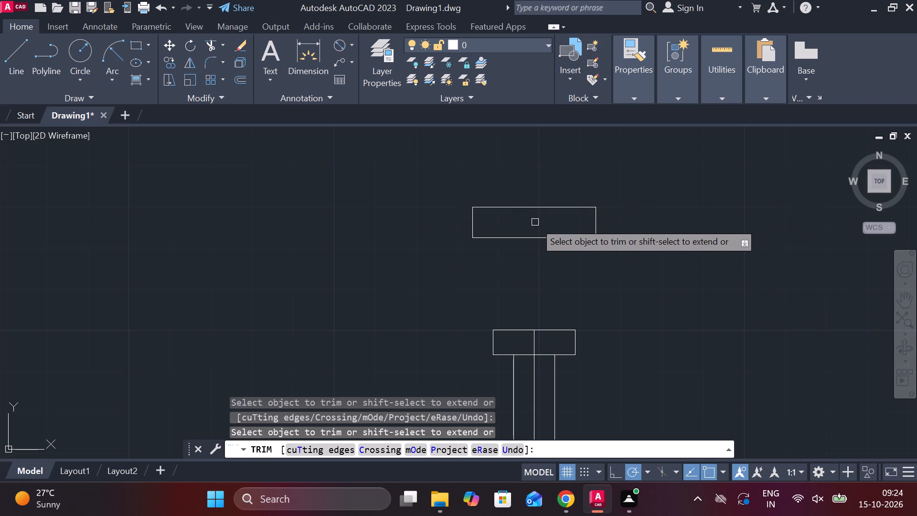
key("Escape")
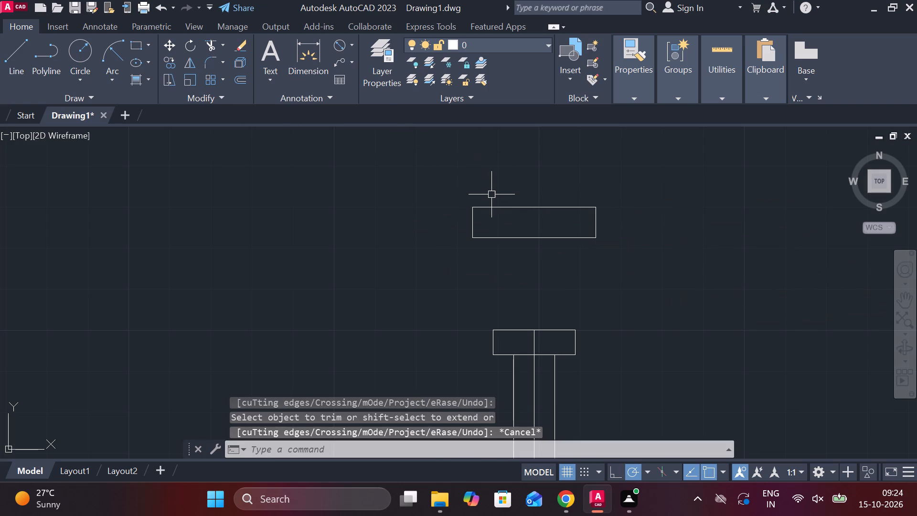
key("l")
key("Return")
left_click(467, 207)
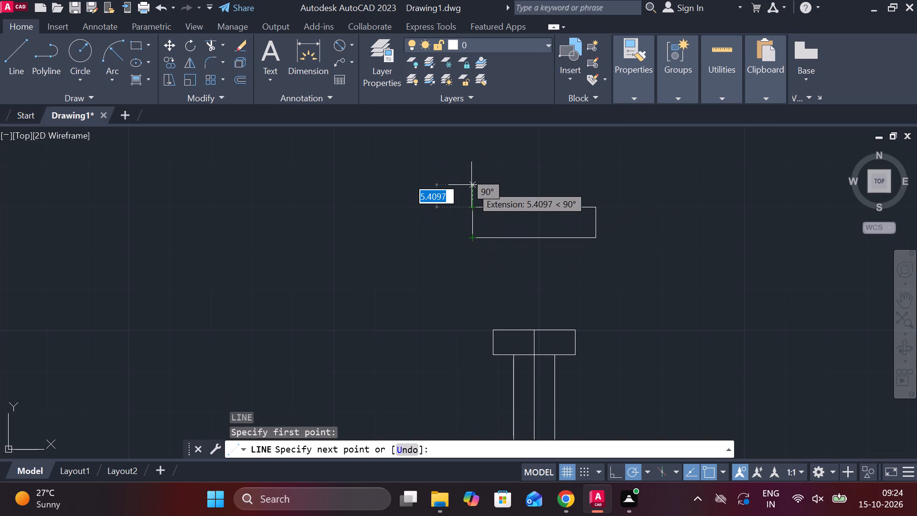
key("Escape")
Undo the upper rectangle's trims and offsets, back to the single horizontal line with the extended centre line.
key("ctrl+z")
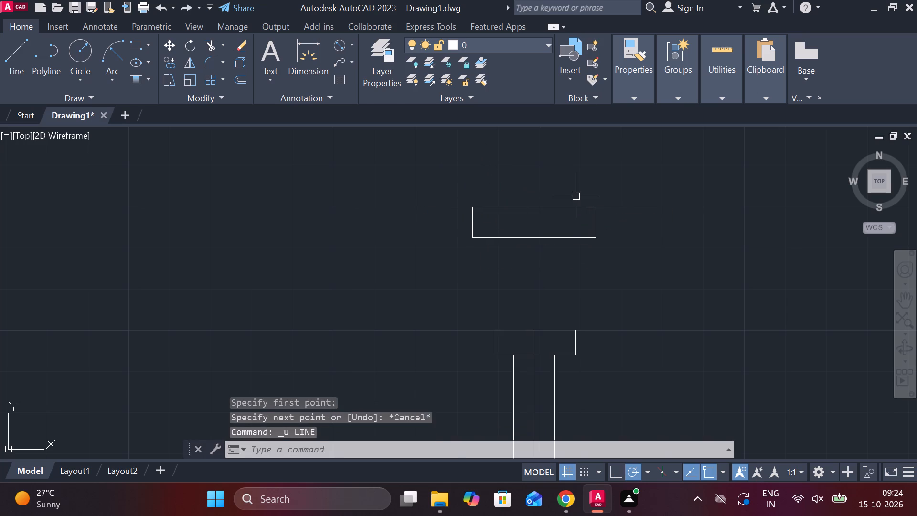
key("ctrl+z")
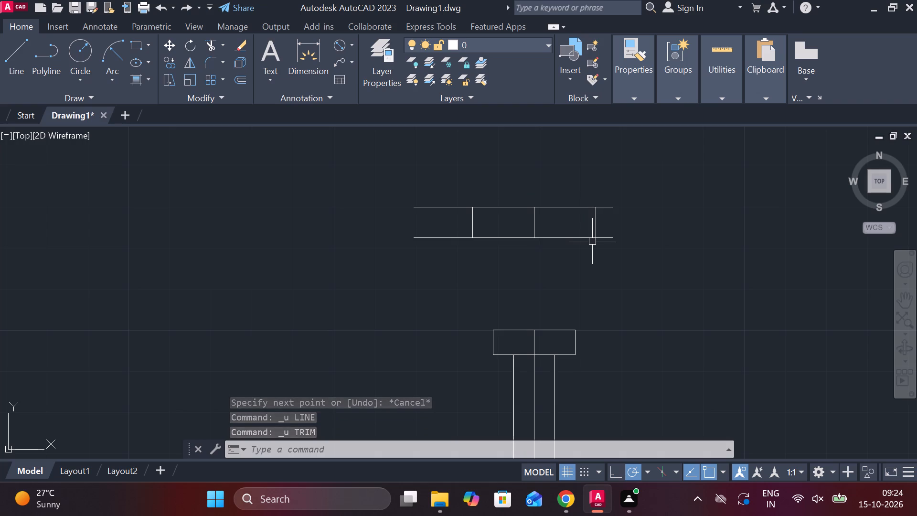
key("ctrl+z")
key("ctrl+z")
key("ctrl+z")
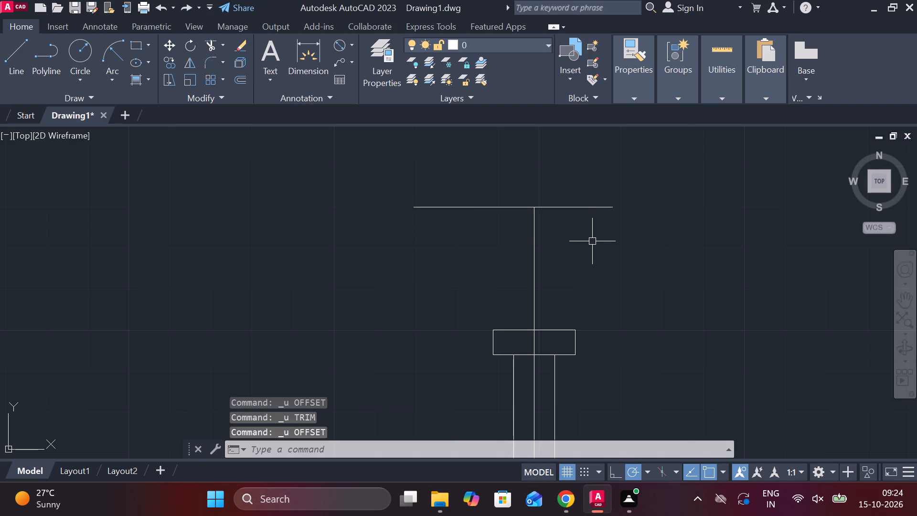
Offset the long horizontal line above the head 7.5 downward.
scroll(592, 241, "down", 1)
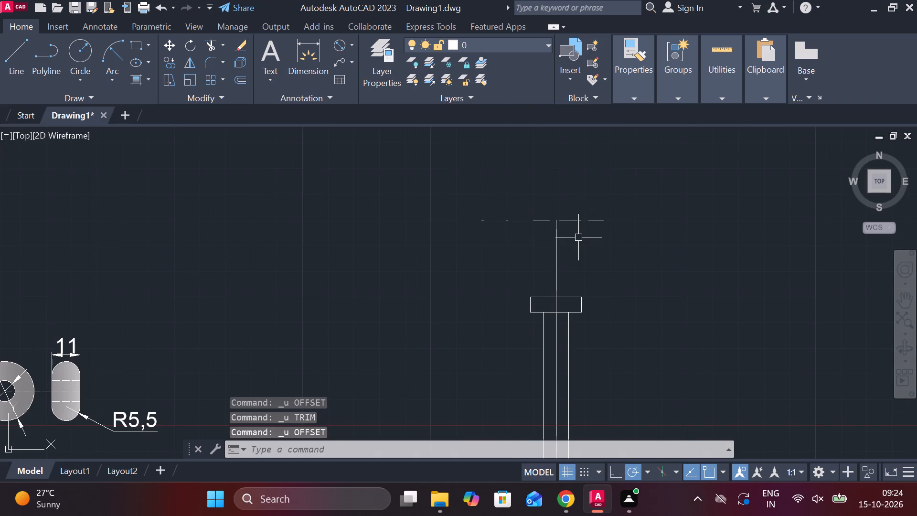
scroll(580, 229, "up", 2)
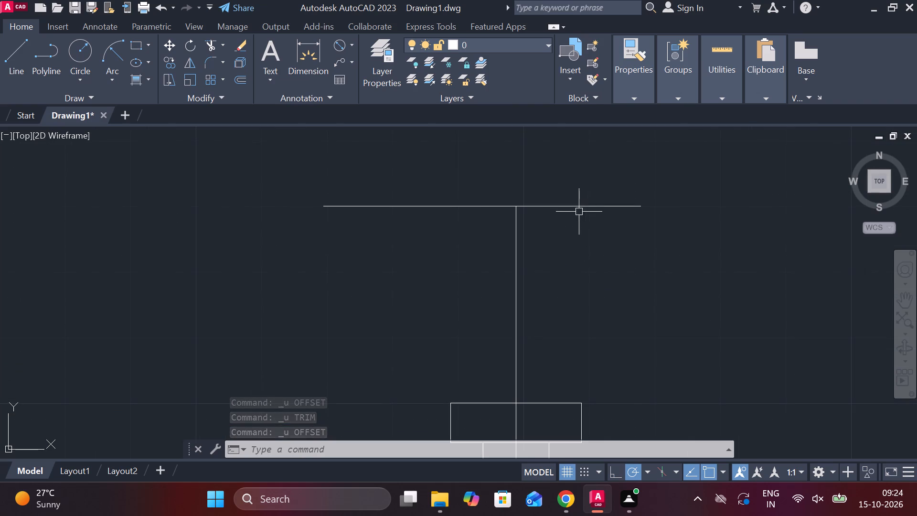
left_click(575, 206)
key("o")
key("Return")
key("Return")
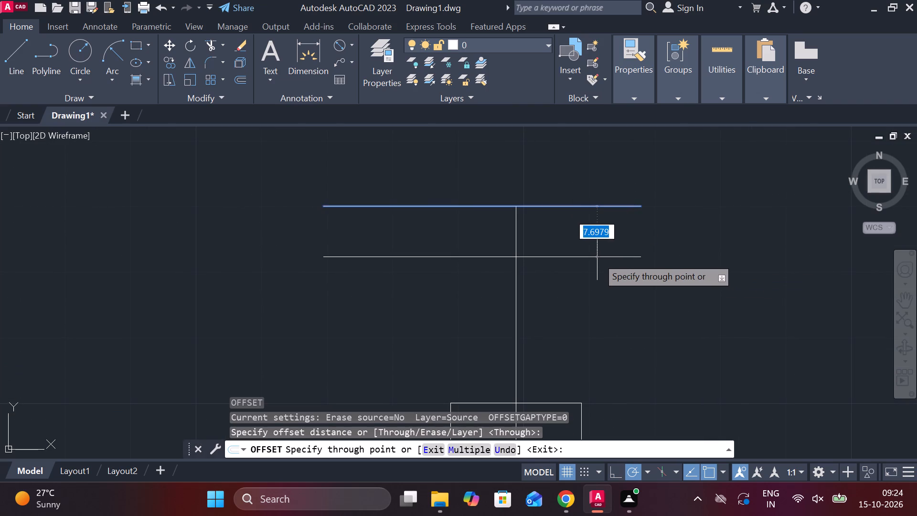
type("7.5")
key("Return")
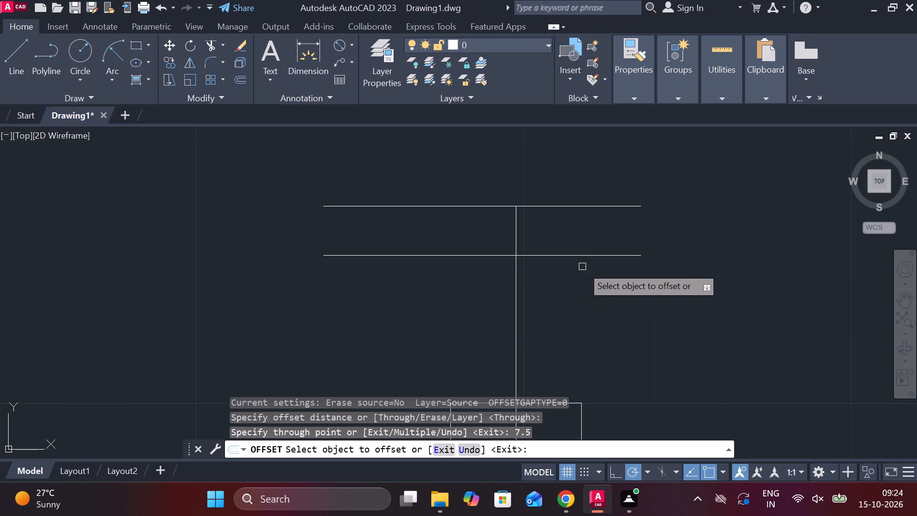
key("Escape")
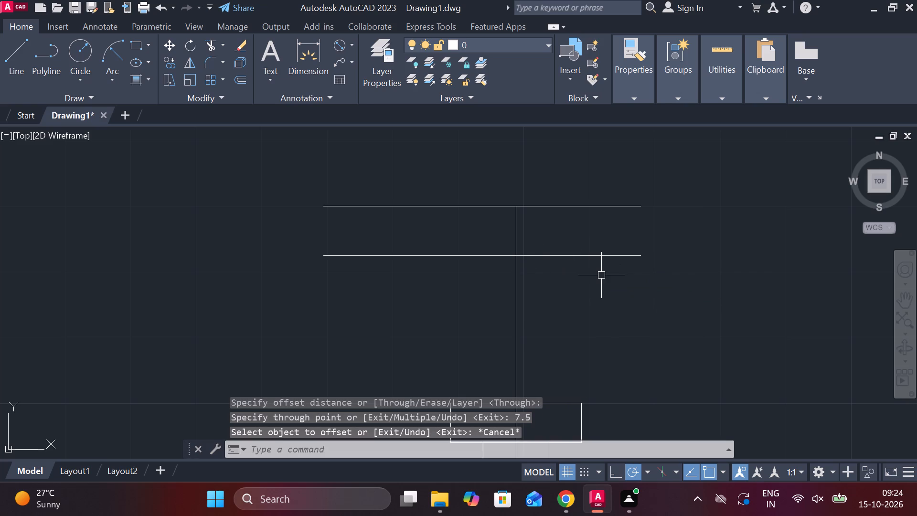
Draw connected lines from the centre line's crossing with the lower horizontal line: 15 right, 5 down, 30 left, and up past the horizontal line.
key("l")
key("Return")
left_click(512, 256)
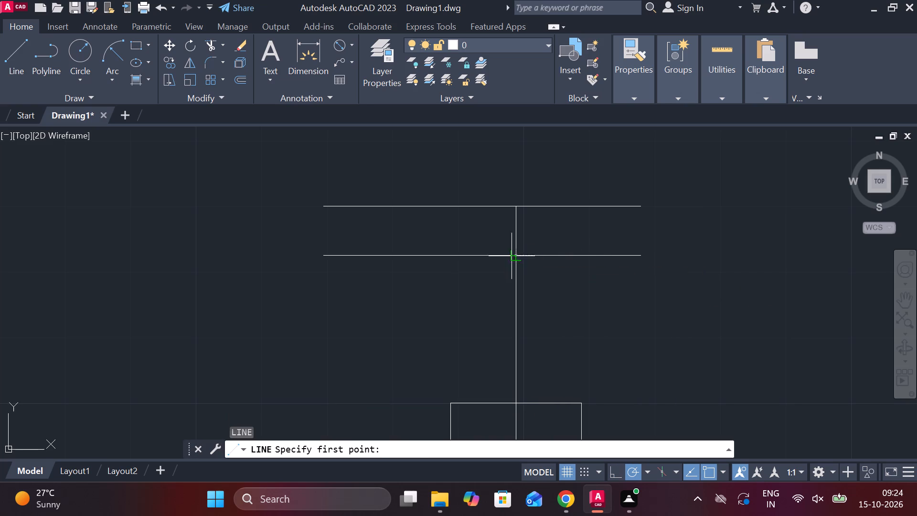
type("15")
key("space")
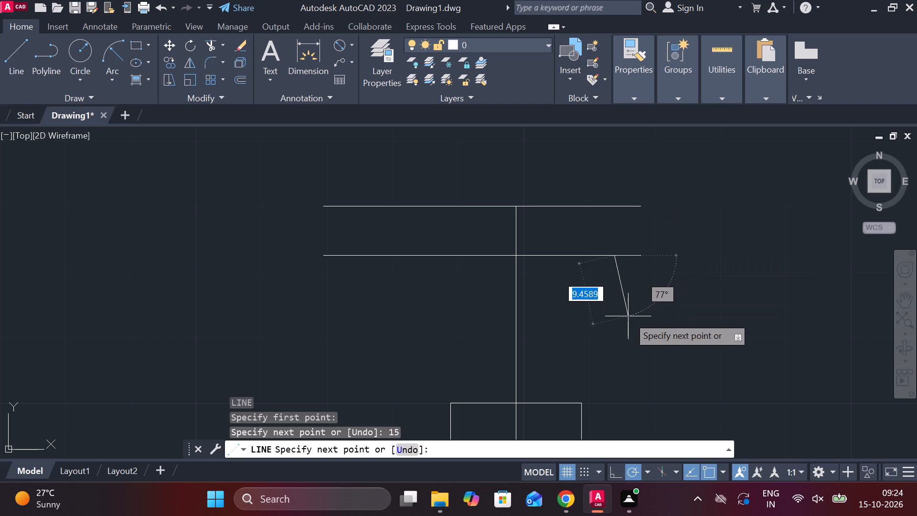
type("5")
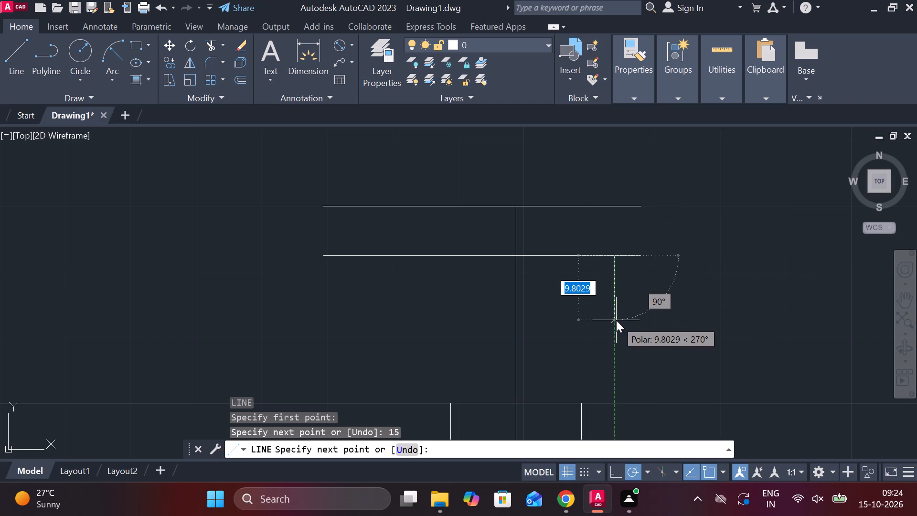
key("space")
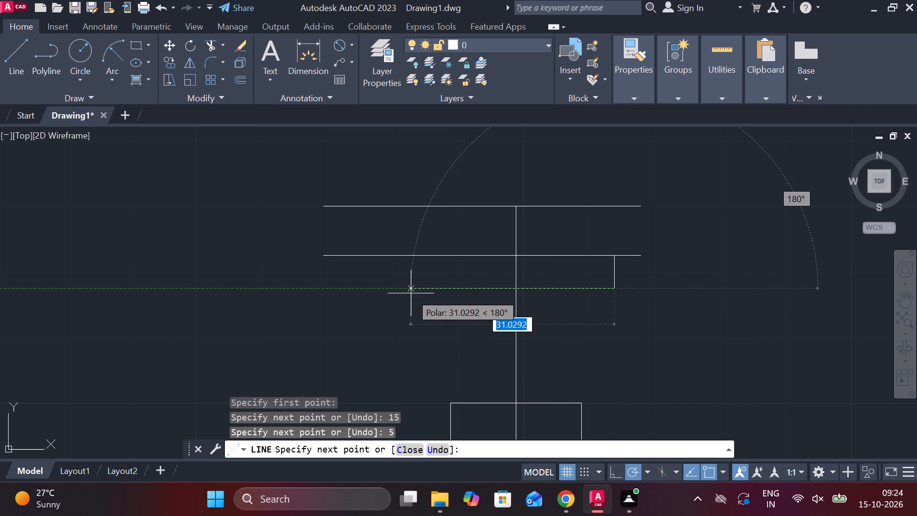
type("30")
key("Return")
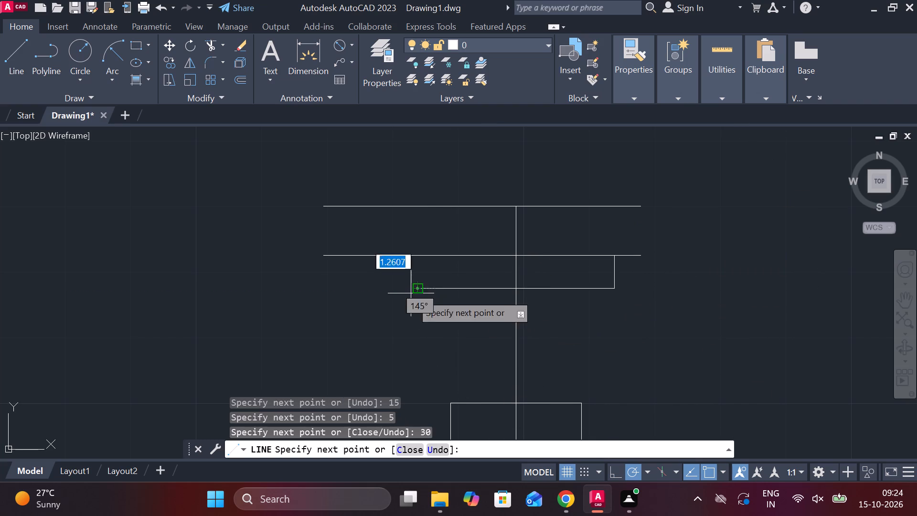
left_click(426, 245)
key("Escape")
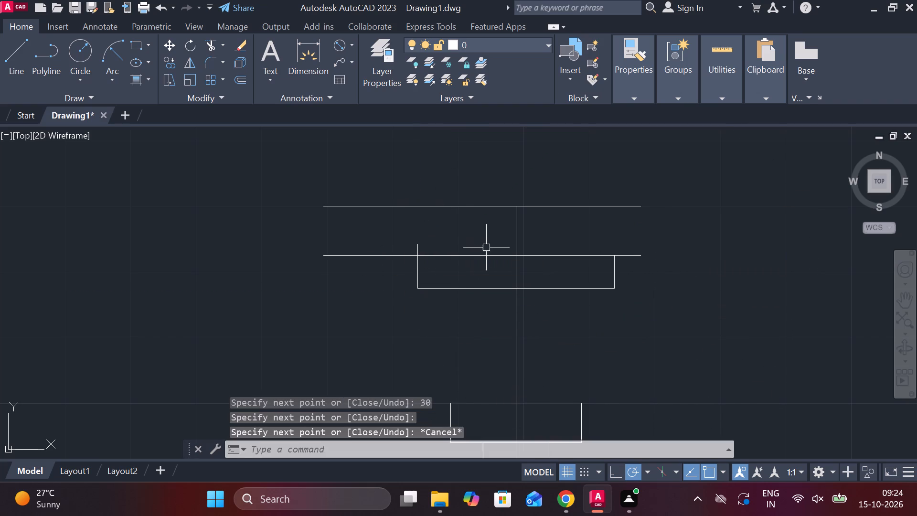
Trim the overhanging left side line and both outer ends of the lower horizontal line to leave a closed 30 by 5 rectangle.
type("TR")
key("space")
left_click(418, 253)
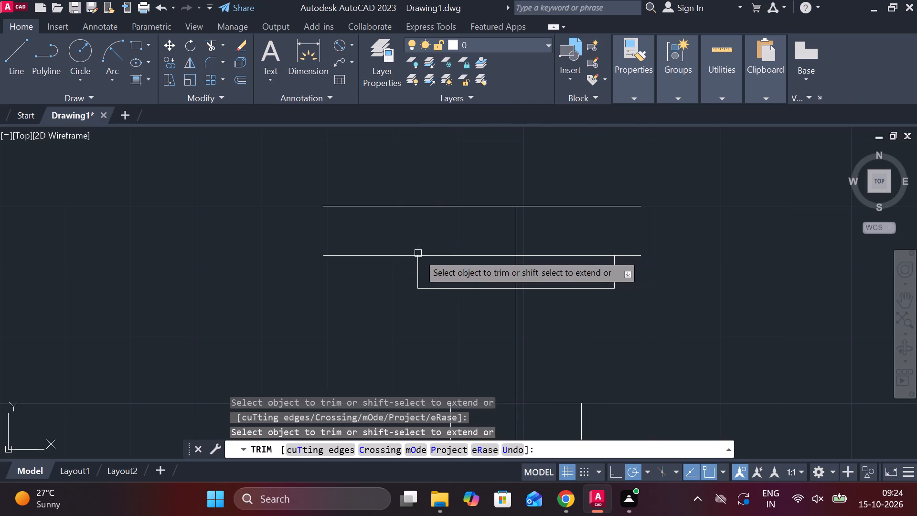
left_click(400, 259)
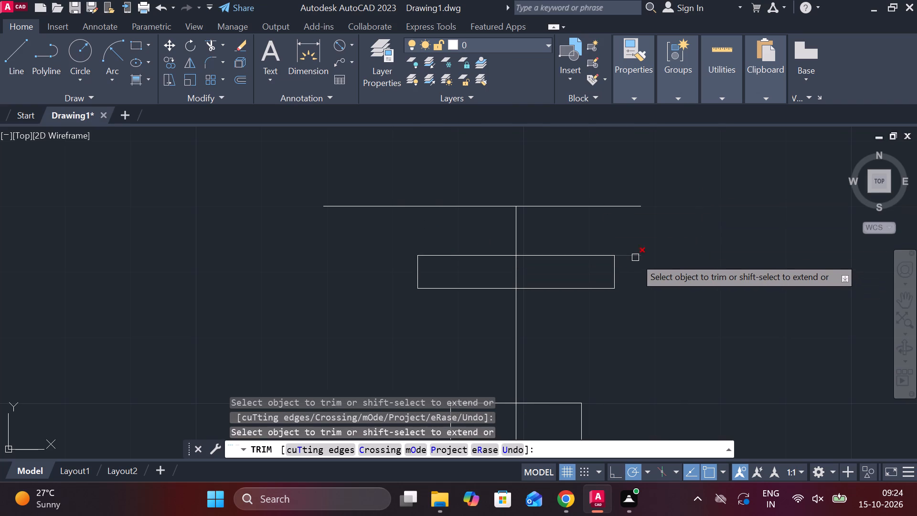
left_click(635, 258)
key("Escape")
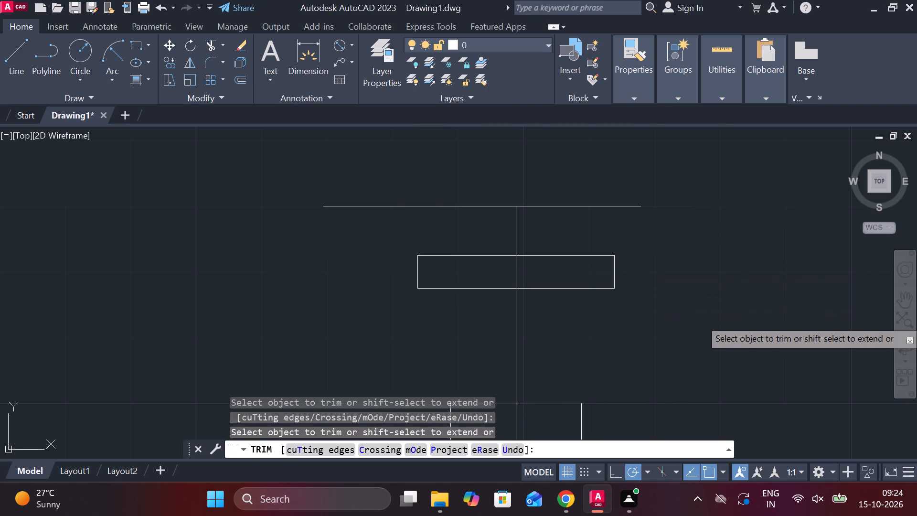
Draw a horizontal midline across the 30 by 5 rectangle between the midpoints of its short sides.
key("l")
key("Return")
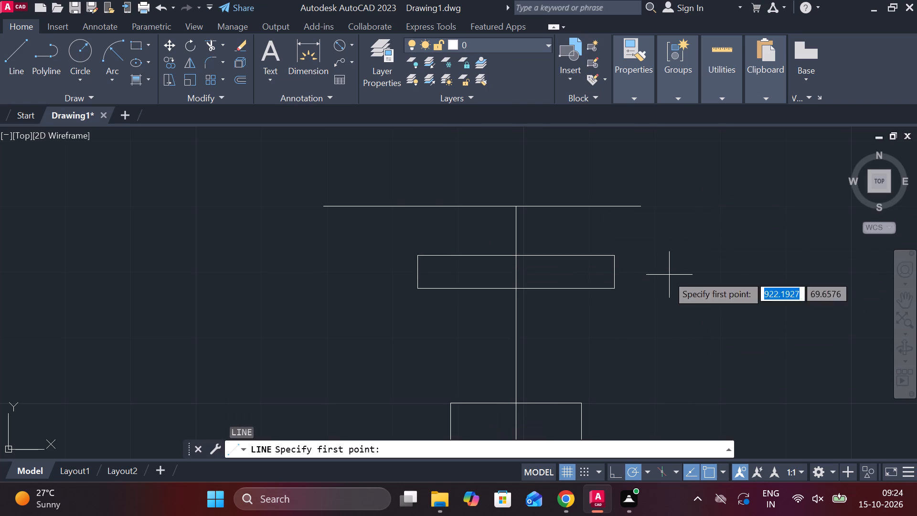
left_click(617, 271)
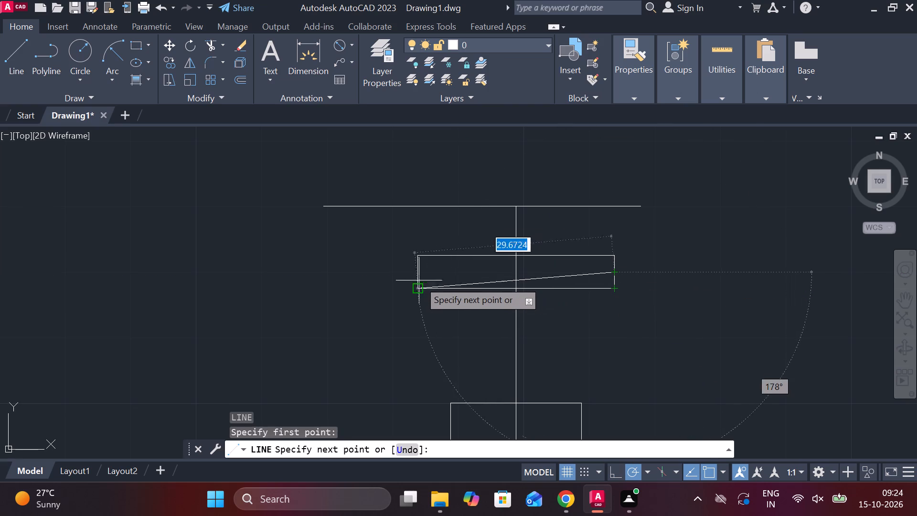
left_click(419, 274)
key("Escape")
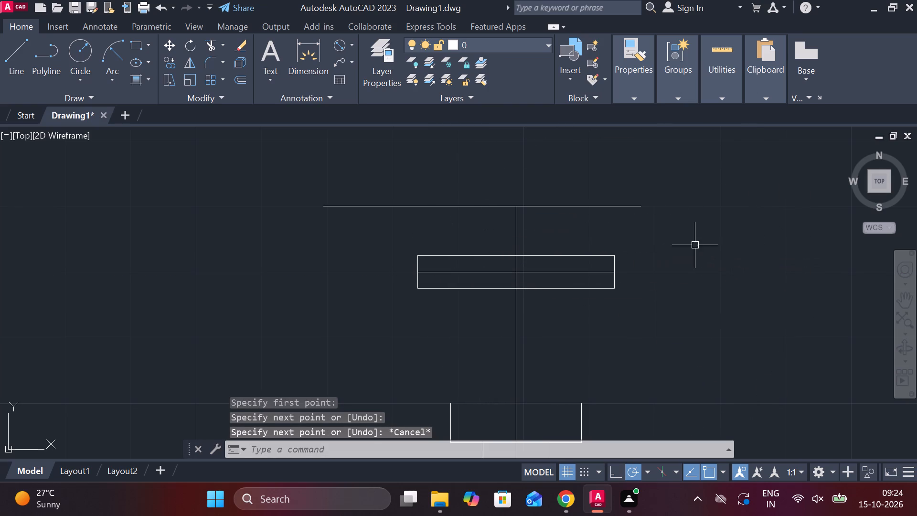
key("v")
key("Escape")
Draw a circle of radius 10 centred where the rectangle's midline crosses the vertical centre line.
key("c")
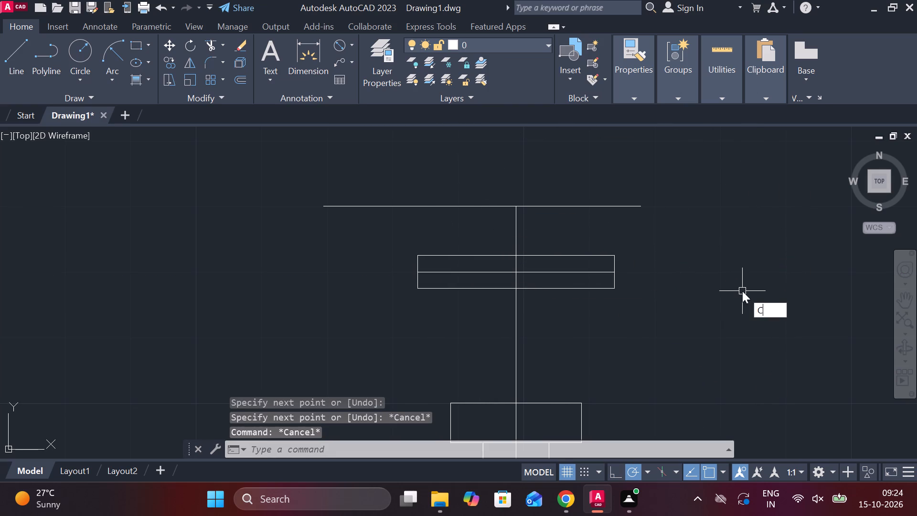
key("space")
left_click(517, 275)
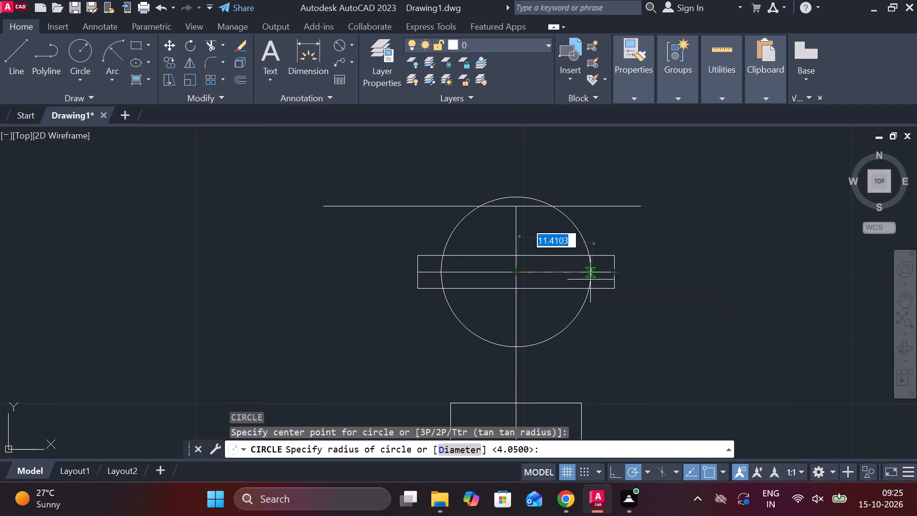
type("10")
key("Return")
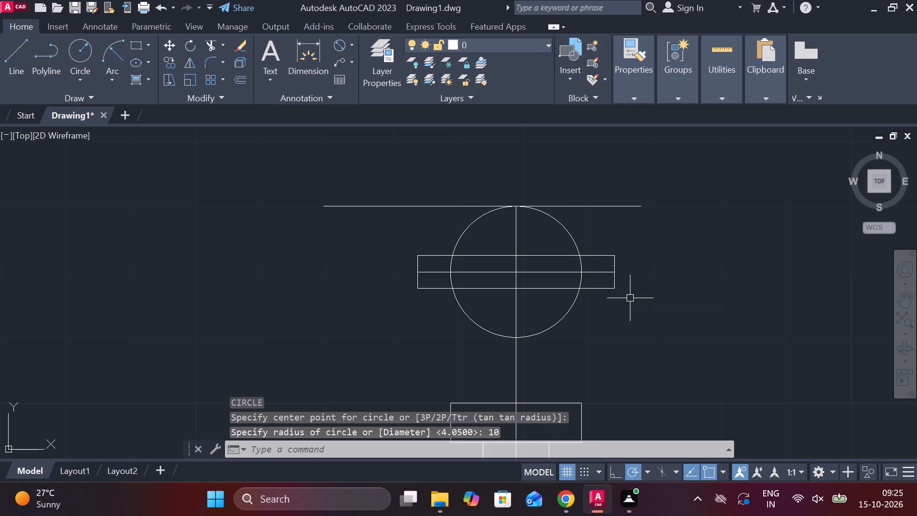
Change the linetype of the rectangle's horizontal midline to ACAD_ISO02W100.
left_click(553, 274)
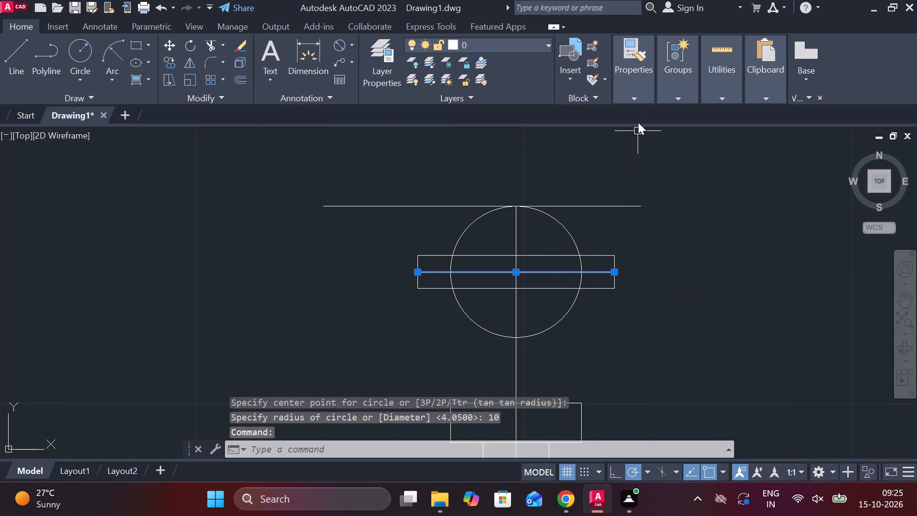
left_click(639, 97)
left_click(713, 153)
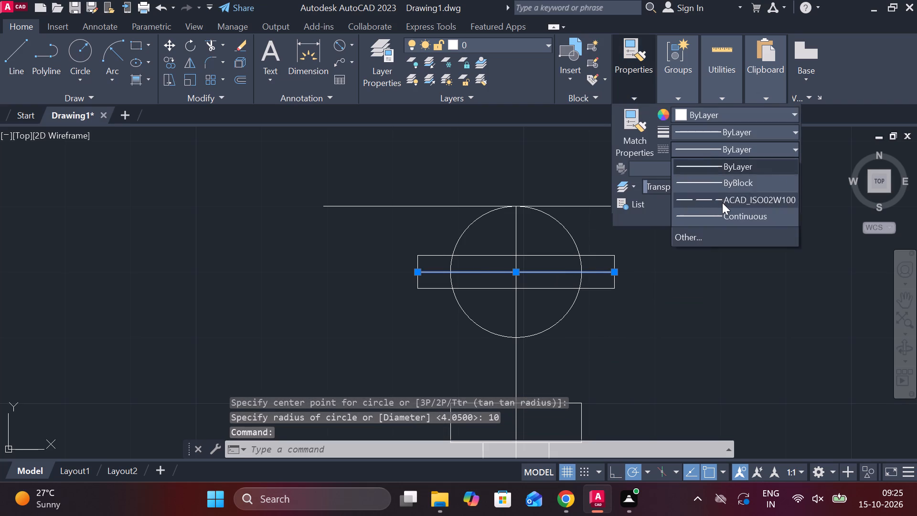
left_click(722, 200)
key("Escape")
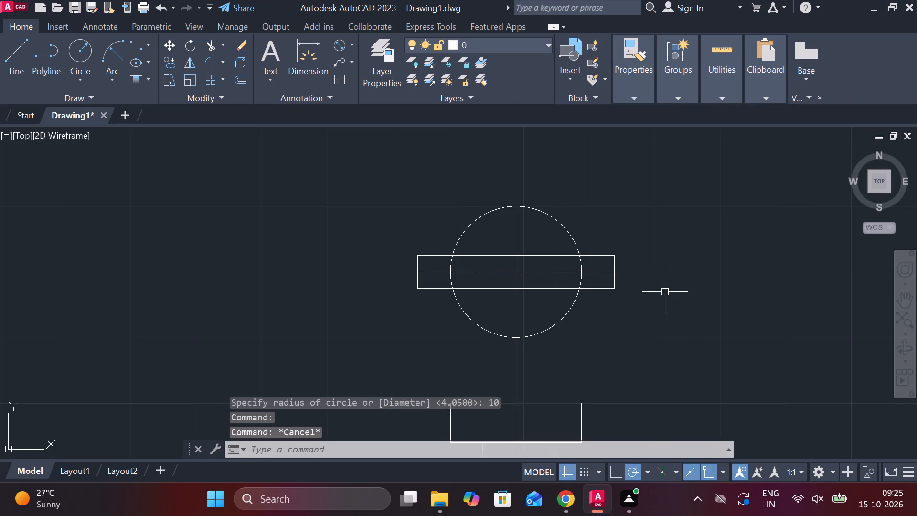
Change the linetype of the vertical centre line to ACAD_ISO02W100.
scroll(619, 338, "down", 1)
middle_click_drag(617, 359, 629, 358)
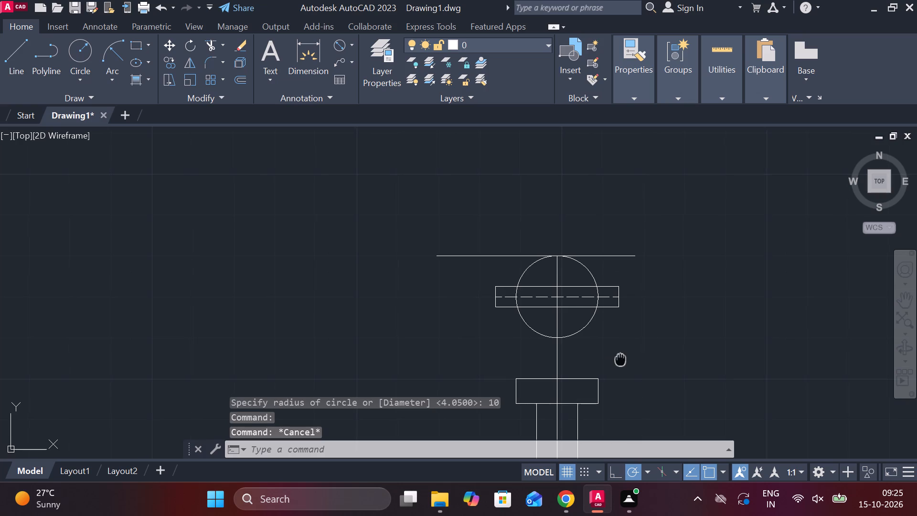
middle_click_drag(629, 358, 631, 335)
scroll(619, 334, "up", 1)
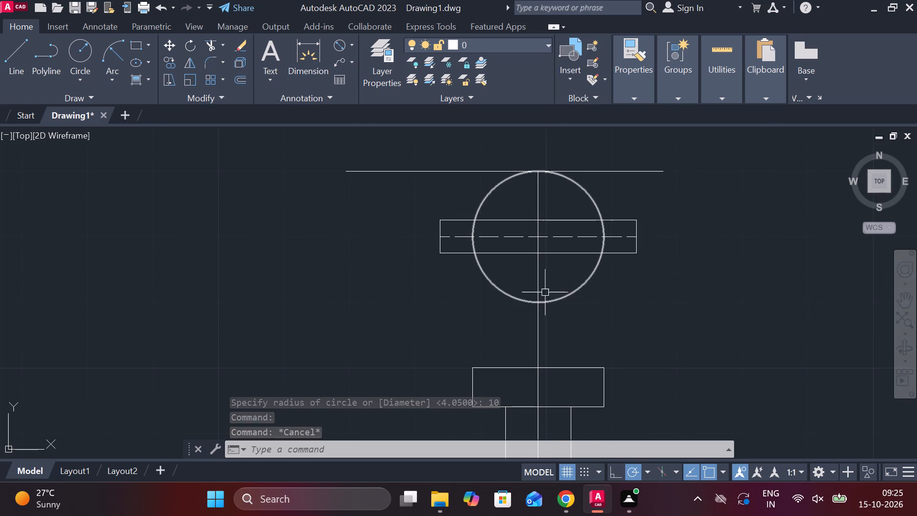
left_click(537, 327)
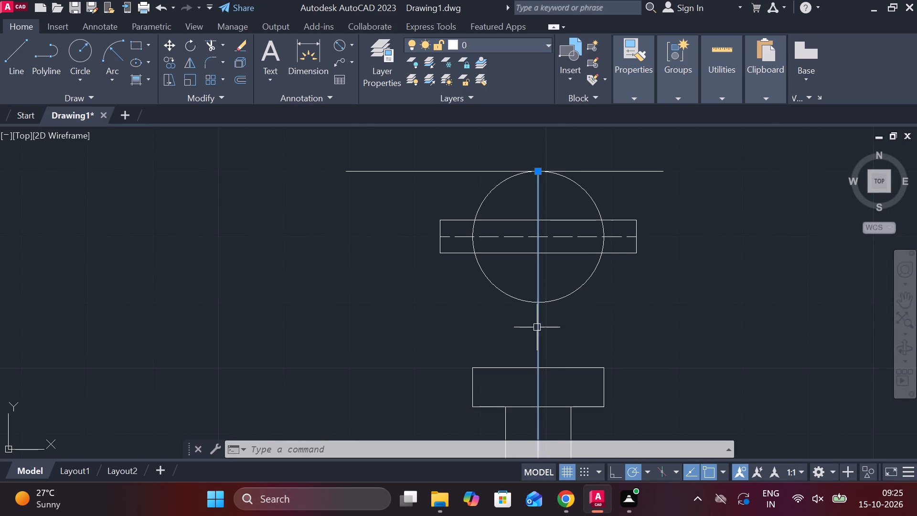
left_click(639, 97)
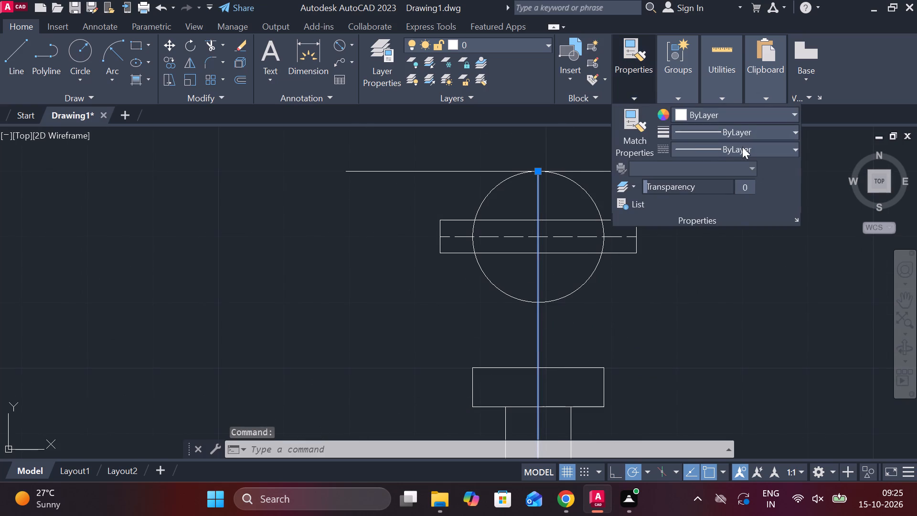
left_click(742, 147)
left_click(719, 202)
key("Escape")
key("Escape")
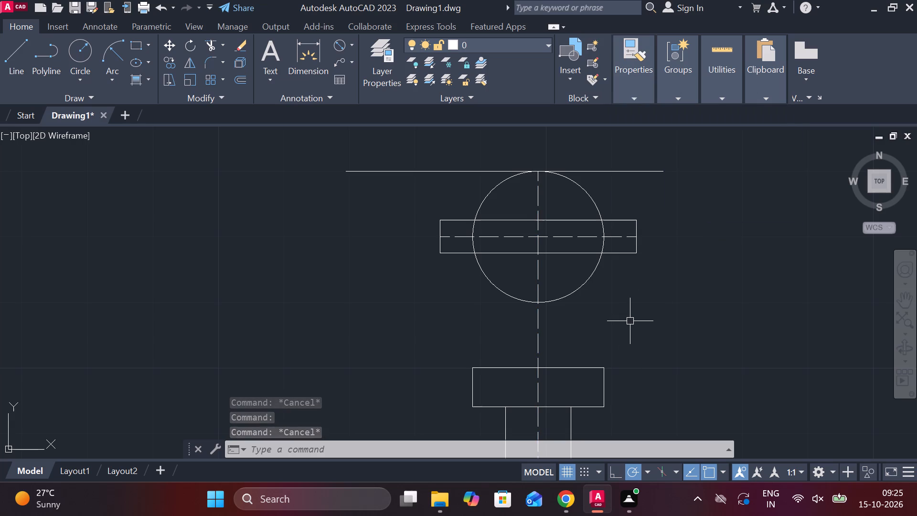
Offset the vertical centre line 3.20 to each side.
left_click(537, 330)
key("o")
key("Return")
key("Return")
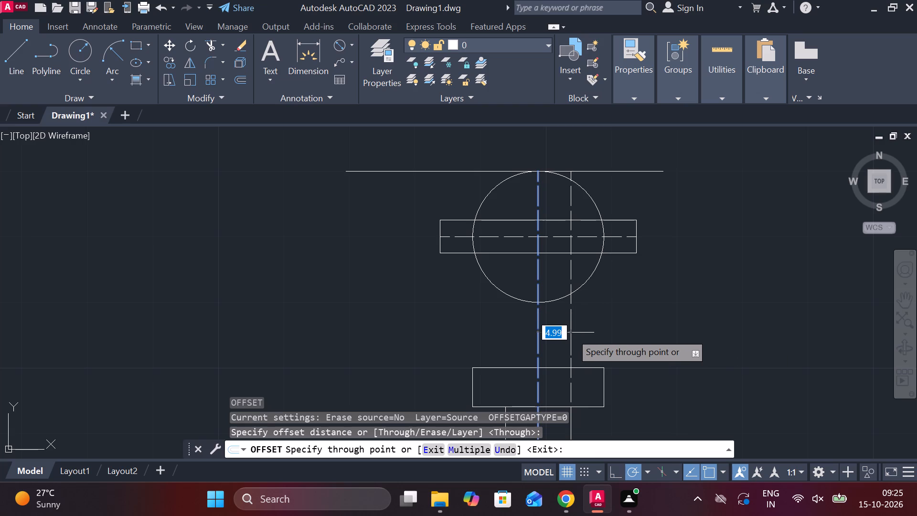
type("3.")
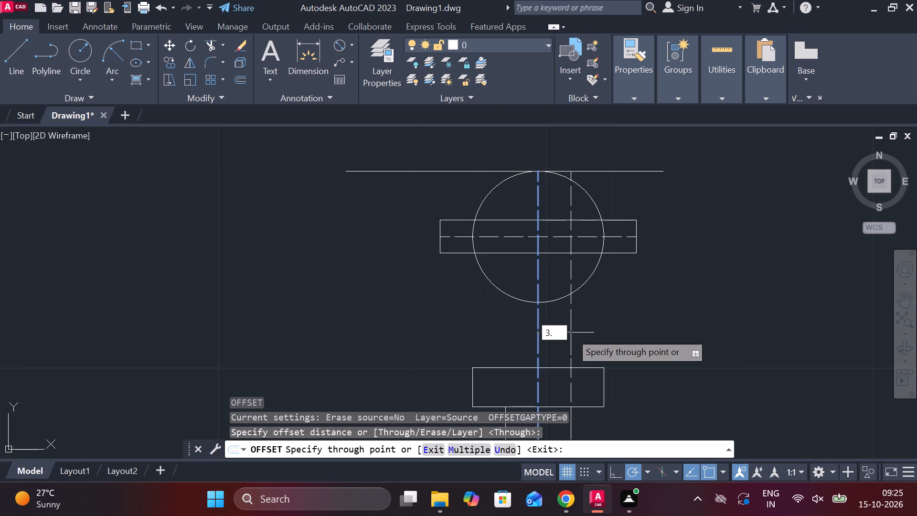
key("2")
key("0")
key("Return")
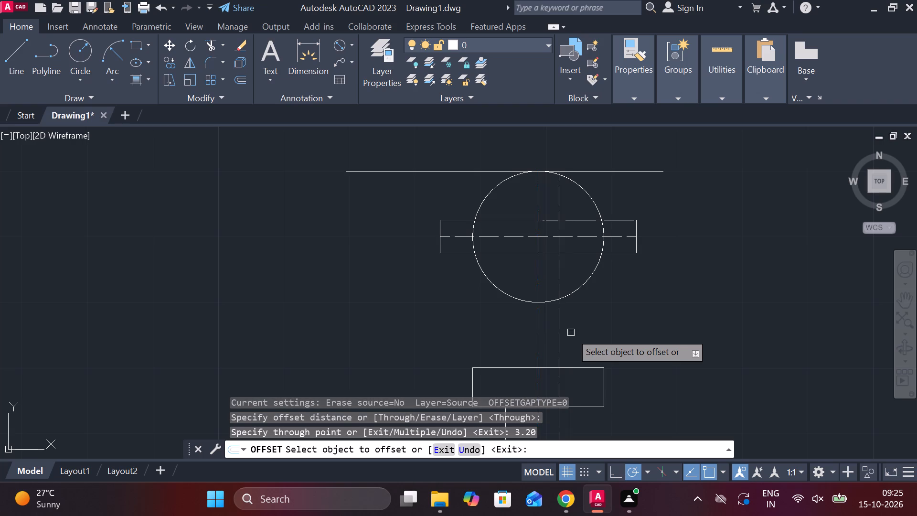
left_click(535, 319)
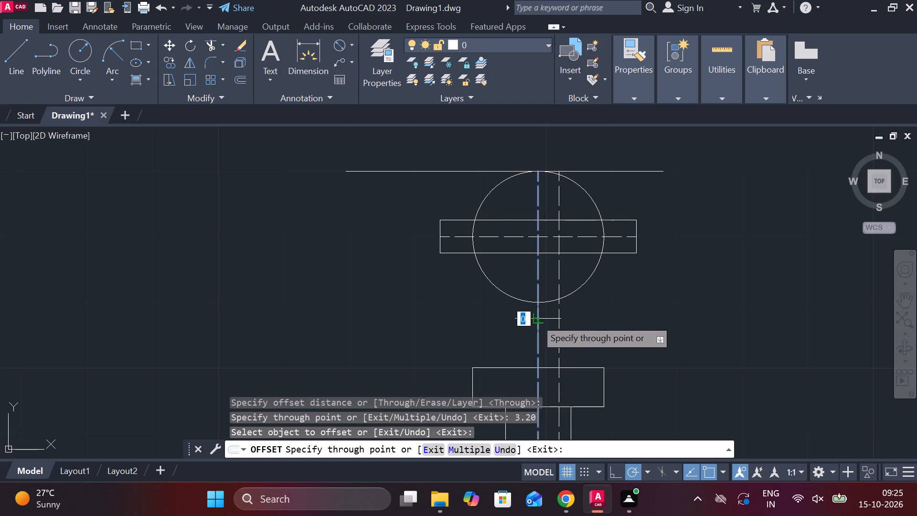
type("3.20")
key("Return")
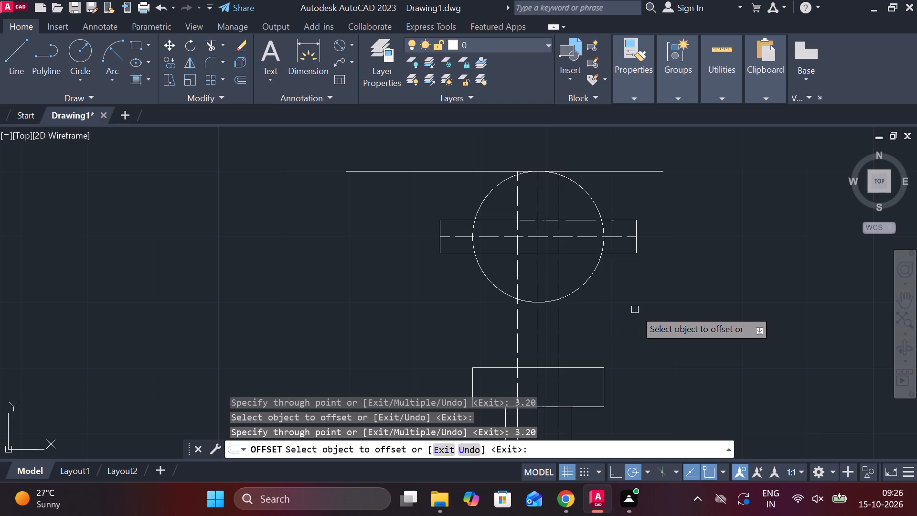
key("Escape")
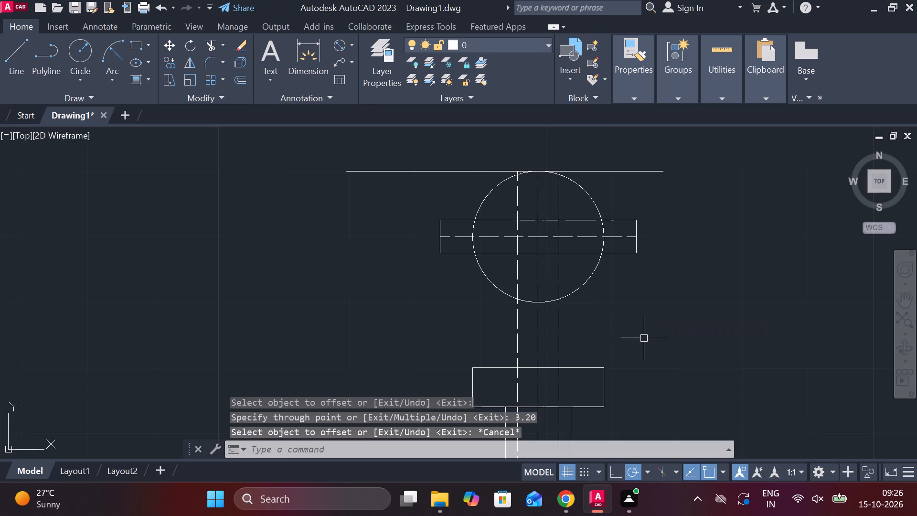
Explode the head rectangle below the circle into separate lines.
left_click(584, 366)
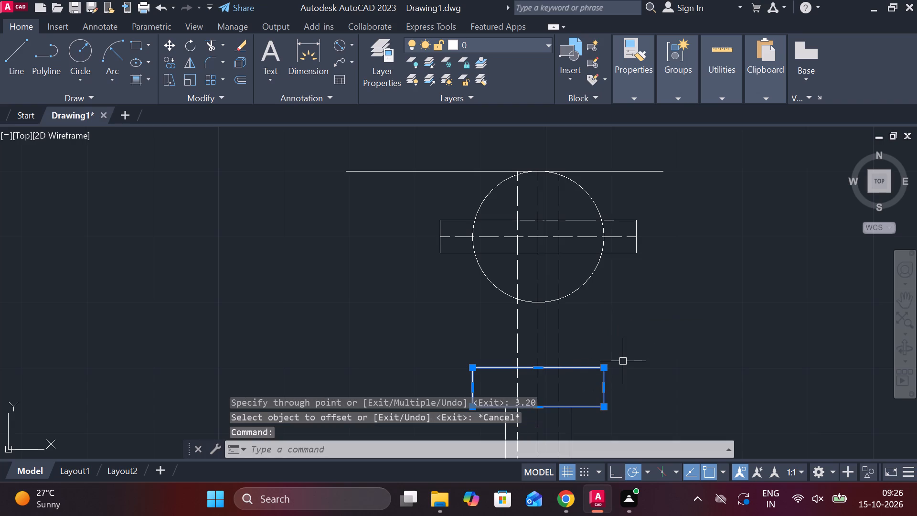
type("EX")
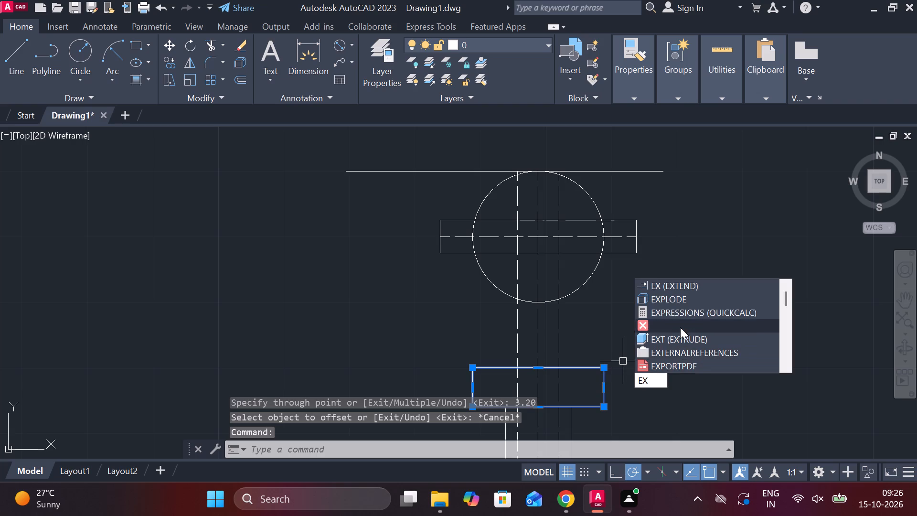
left_click(667, 301)
Offset the top edge of the head rectangle 8 upward, towards the circle.
left_click(581, 364)
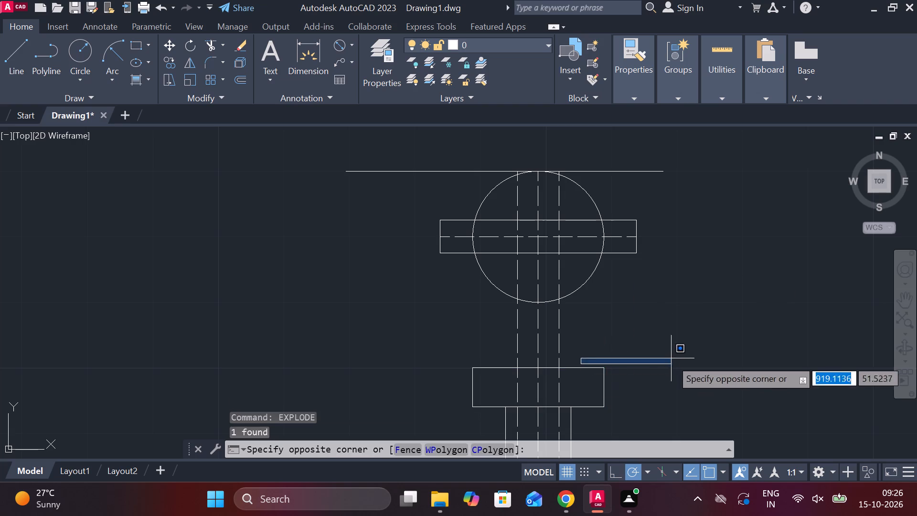
left_click(625, 372)
left_click(592, 367)
key("o")
key("Return")
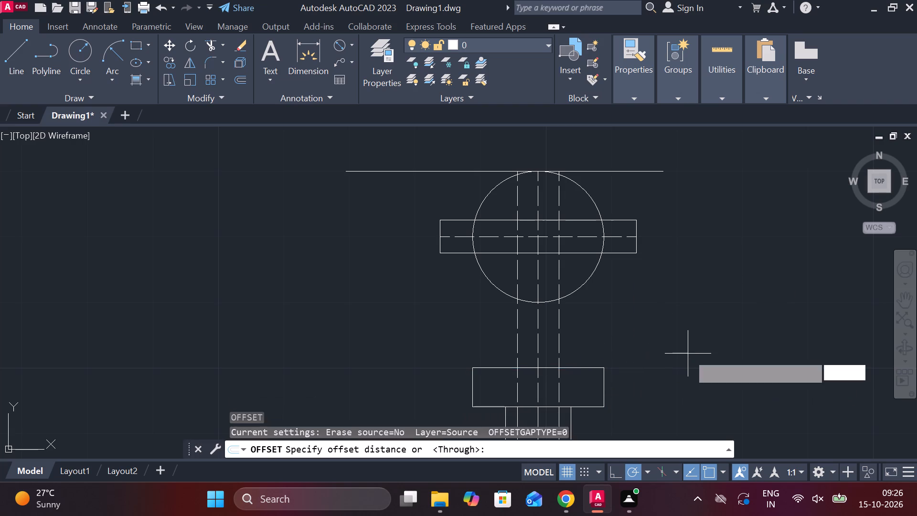
key("Return")
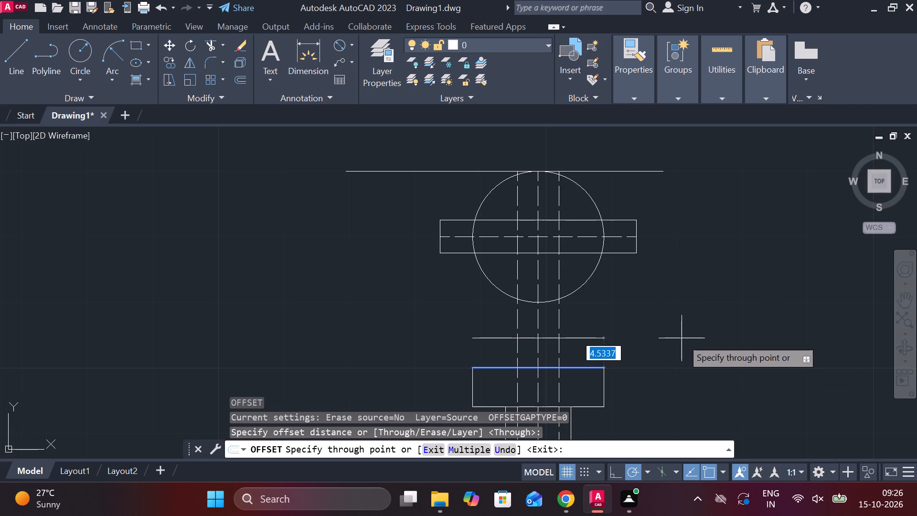
key("8")
key("Return")
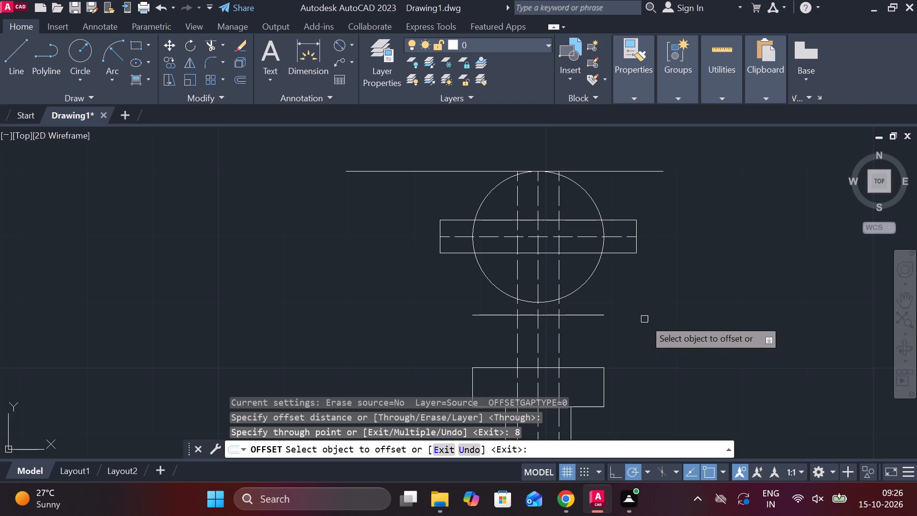
middle_click(640, 324)
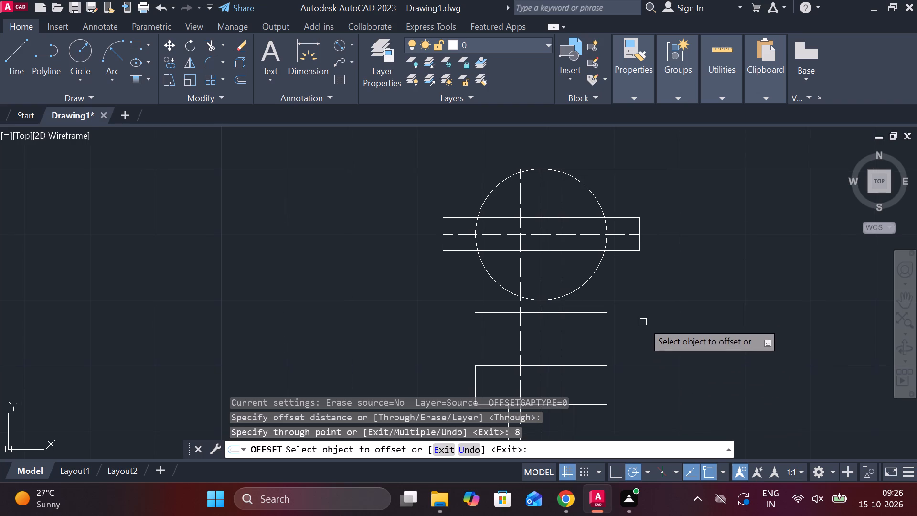
key("Escape")
Draw sloped lines from both upper corners of the head to where the offset line meets the outer dashed verticals.
key("l")
key("Return")
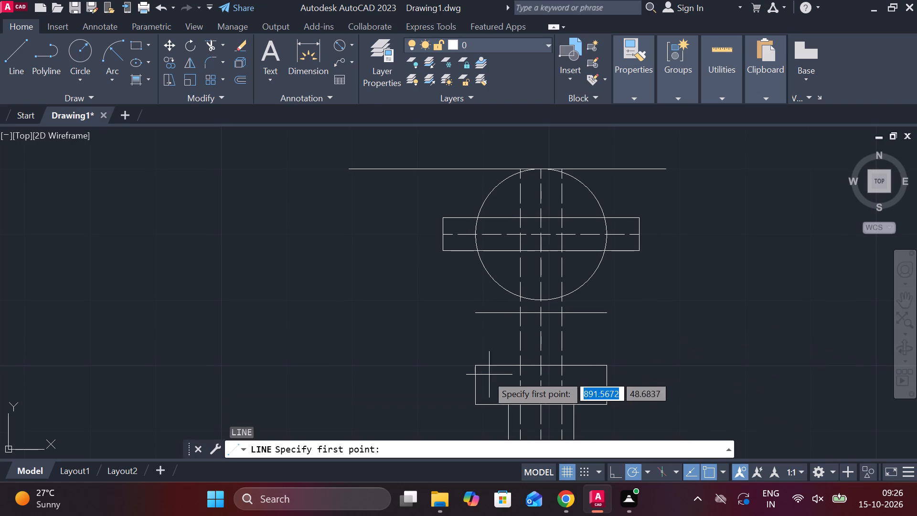
left_click(475, 364)
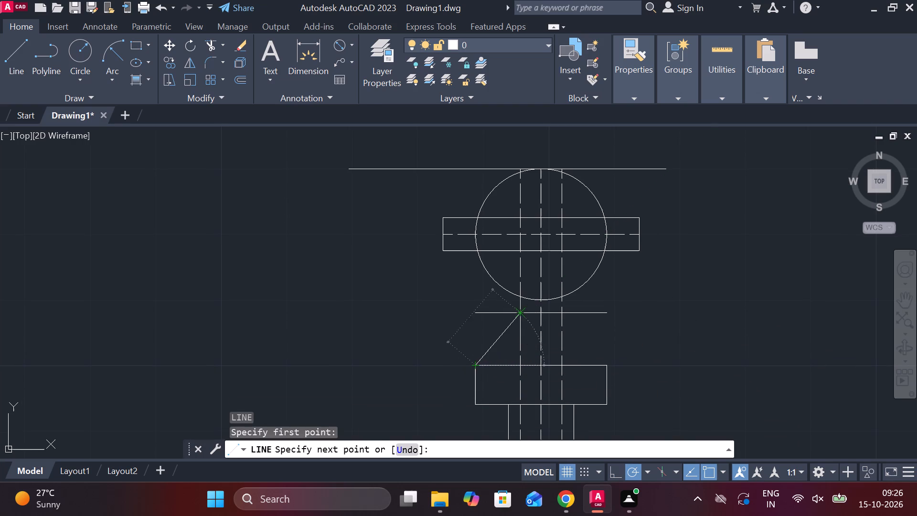
left_click(524, 315)
key("Escape")
key("space")
left_click(610, 365)
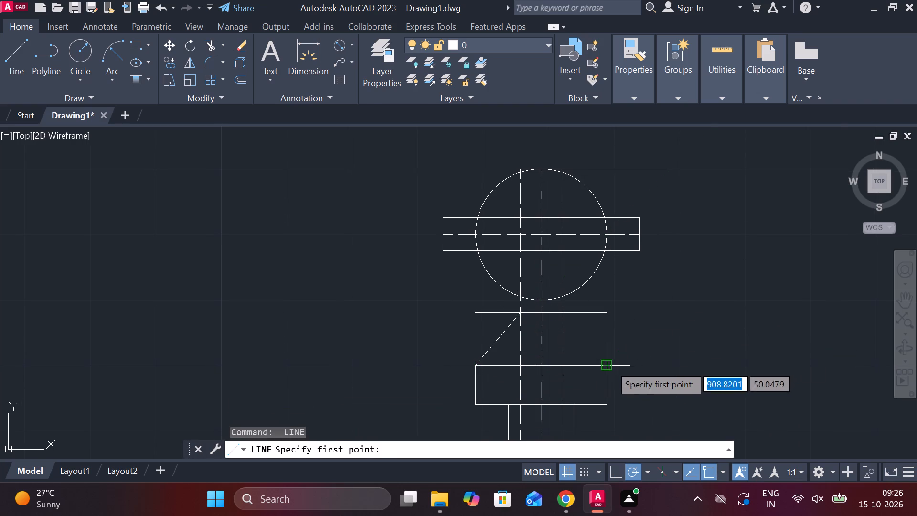
left_click(559, 313)
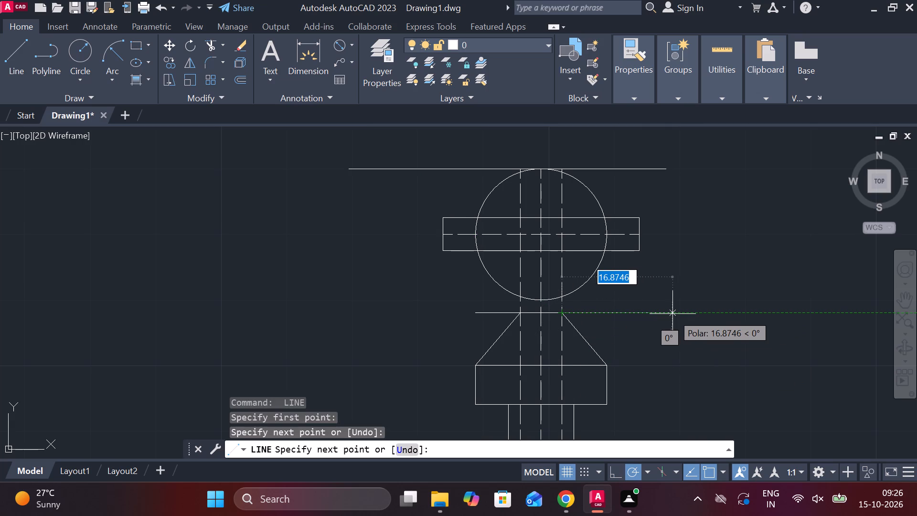
Draw a line from each narrow neck point outward and up to the circle's lower edge on both sides.
scroll(672, 314, "up", 1)
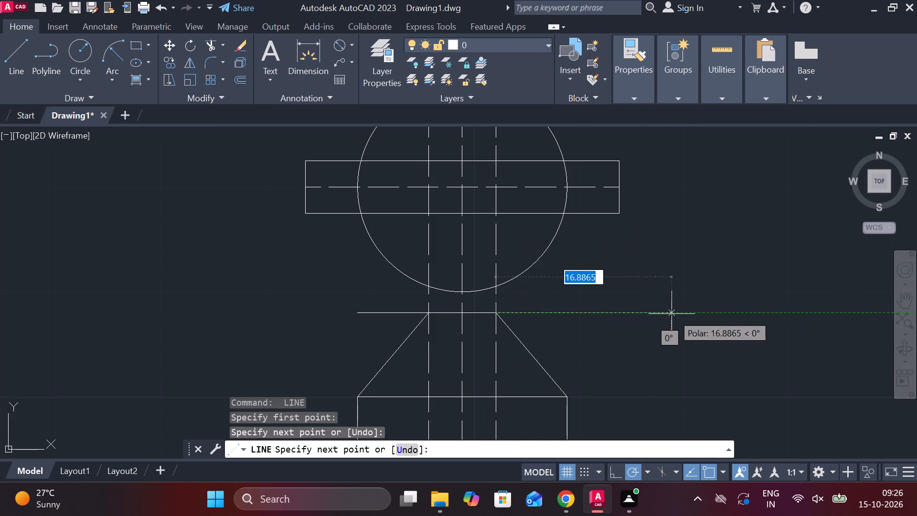
left_click(537, 266)
key("Escape")
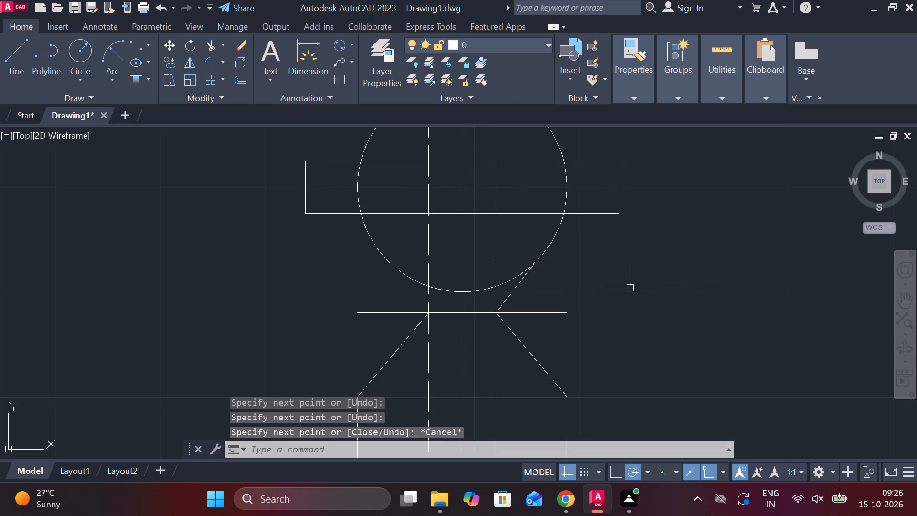
key("space")
left_click(427, 313)
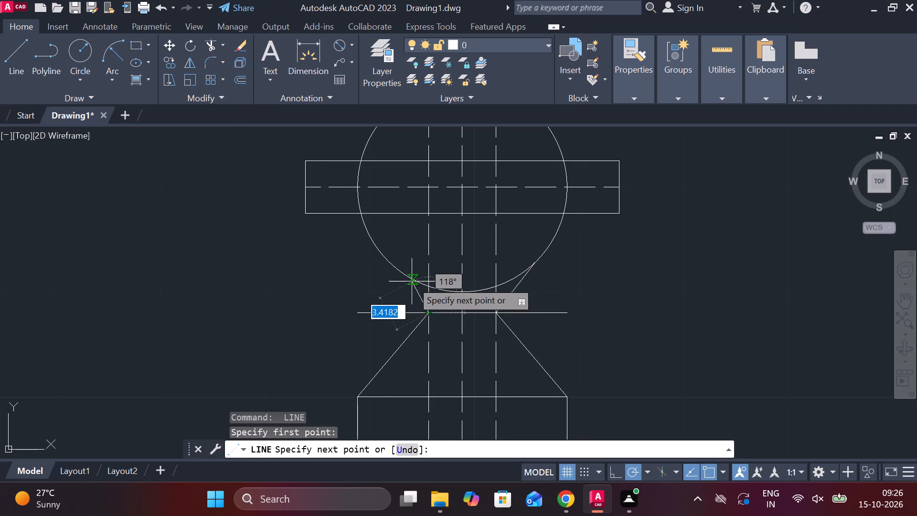
left_click(391, 264)
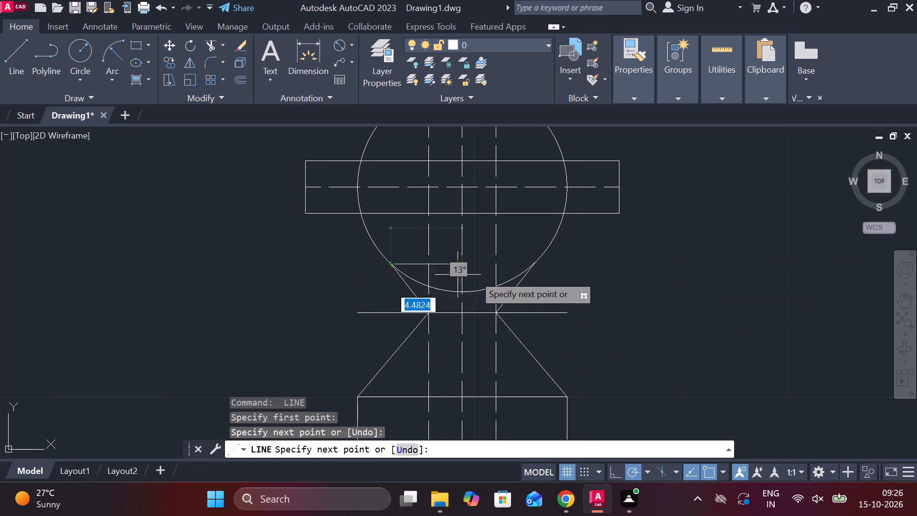
key("Escape")
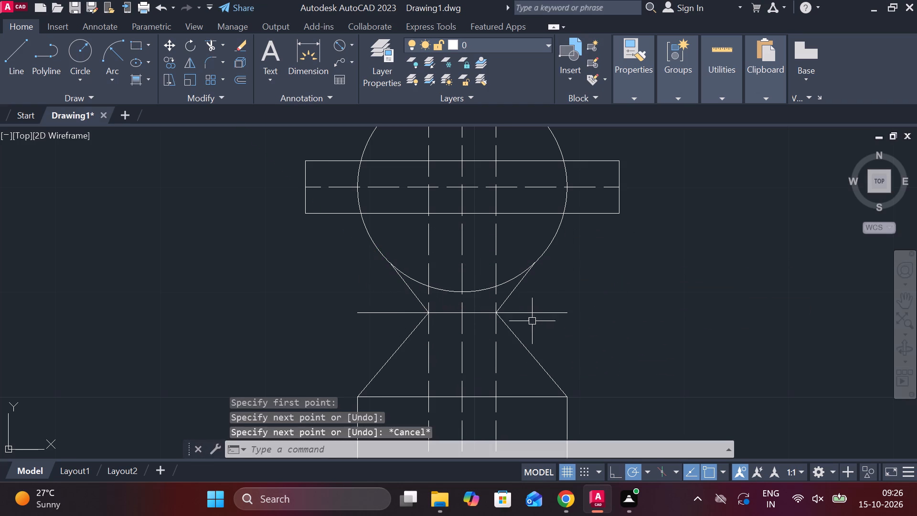
Erase the two dashed vertical lines on either side of the centre line.
left_click(427, 343)
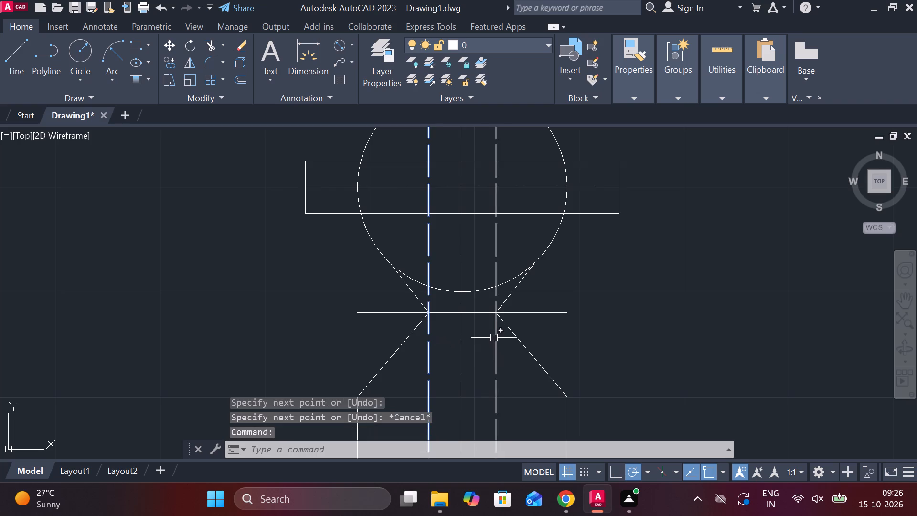
left_click(494, 338)
type("E")
key("space")
Trim the right half of the horizontal line touching the top of the circle.
scroll(614, 335, "down", 2)
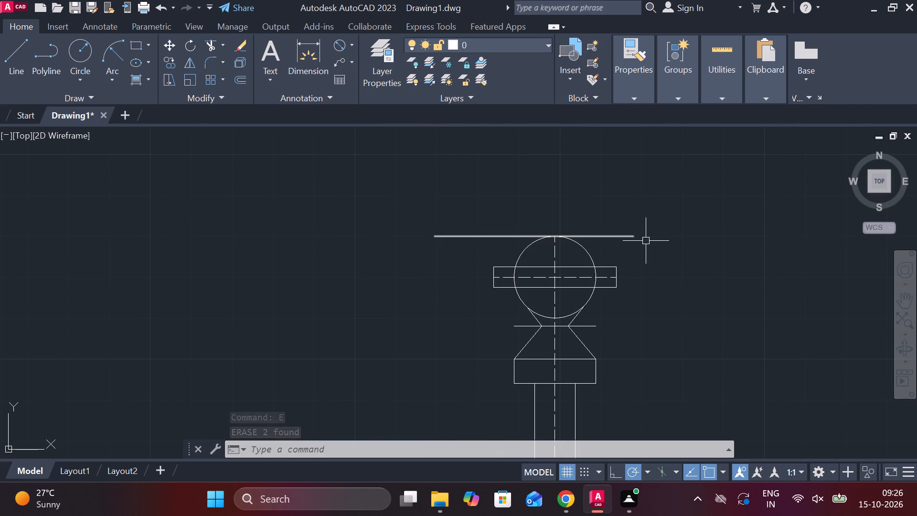
type("TR")
key("space")
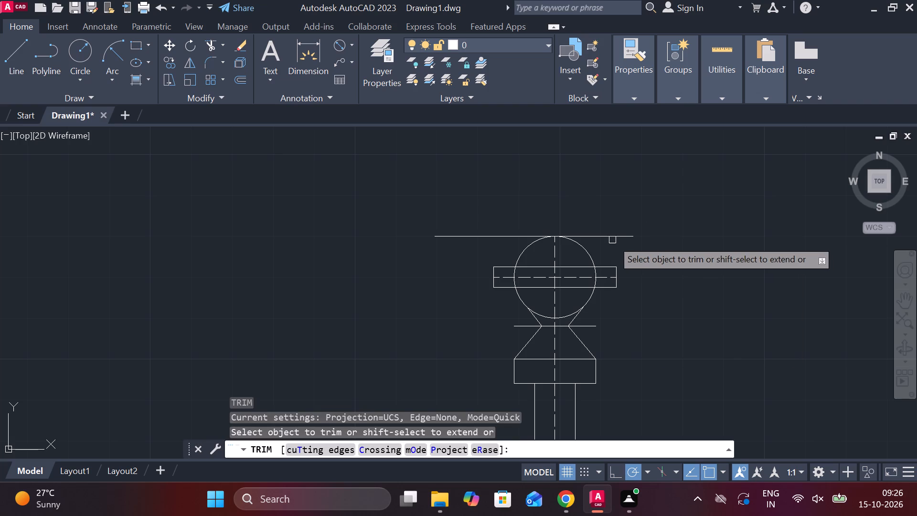
left_click(610, 238)
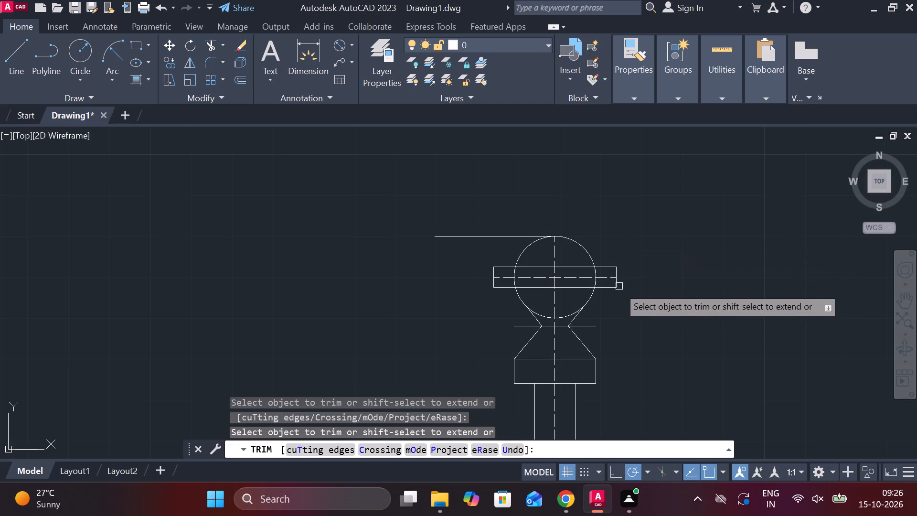
middle_click_drag(618, 347, 610, 285)
key("Escape")
Fillet both neck corners between the upper and lower sloped lines with radius 4.
scroll(598, 265, "up", 1)
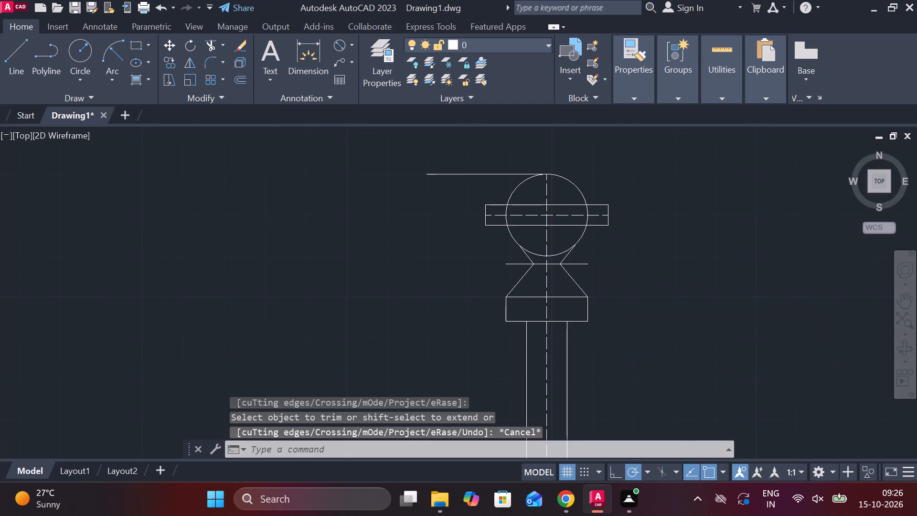
scroll(598, 265, "up", 1)
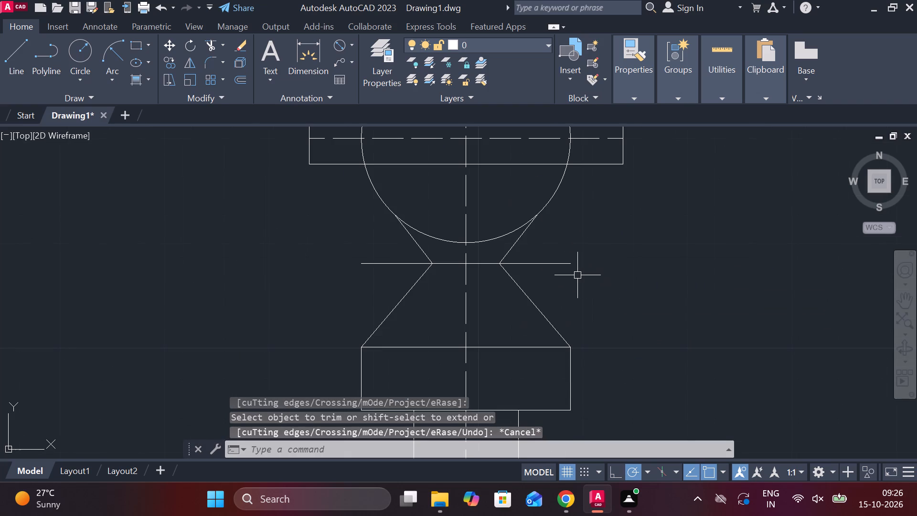
scroll(573, 276, "up", 1)
type("F R")
key("space")
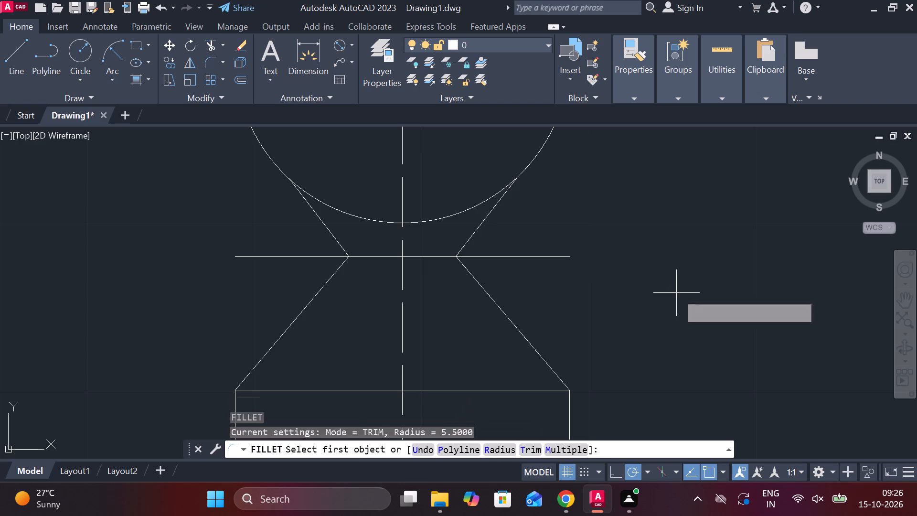
type("4")
key("space")
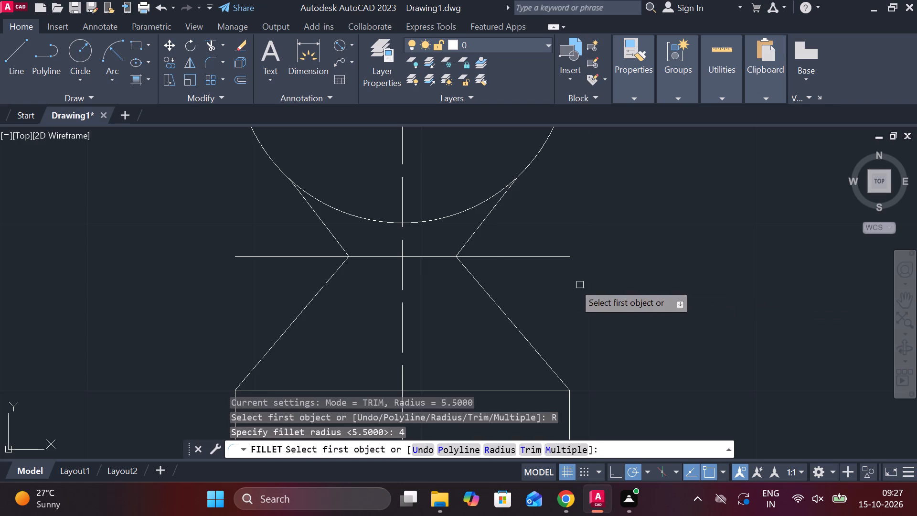
left_click(464, 241)
left_click(467, 269)
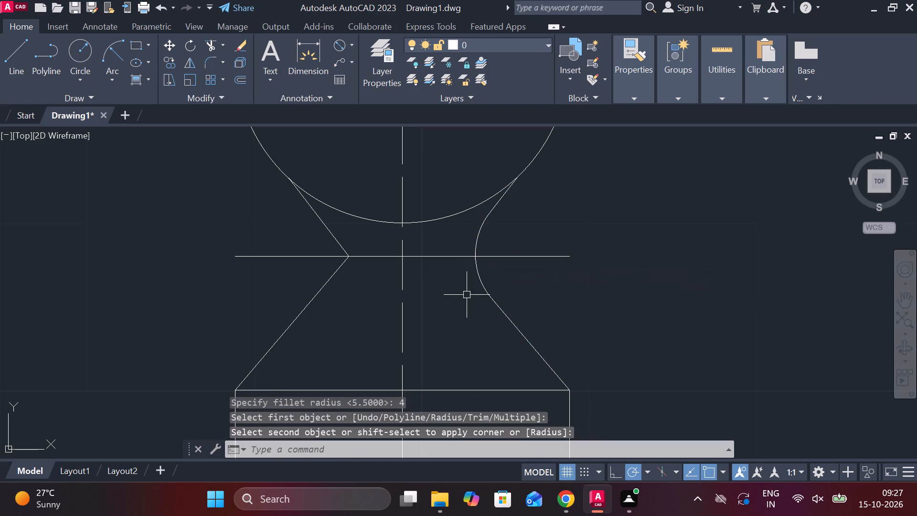
key("space")
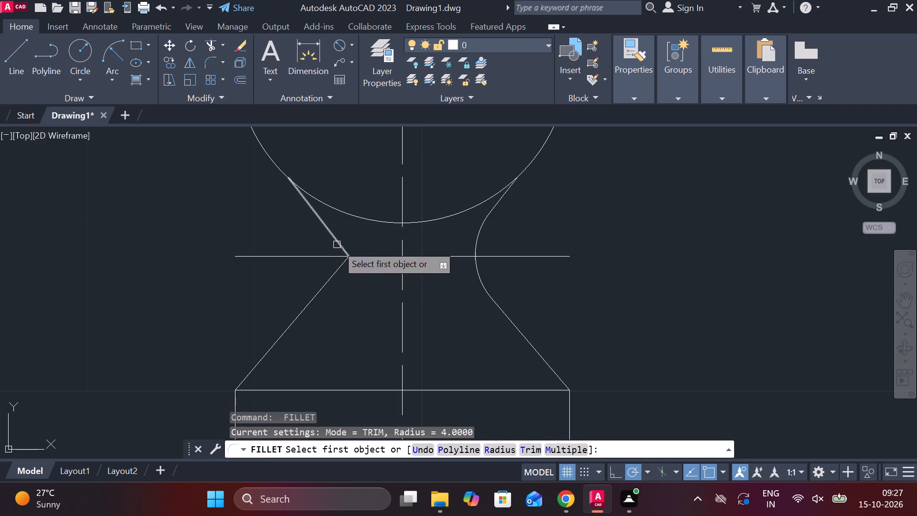
left_click(337, 245)
left_click(338, 270)
scroll(382, 274, "down", 2)
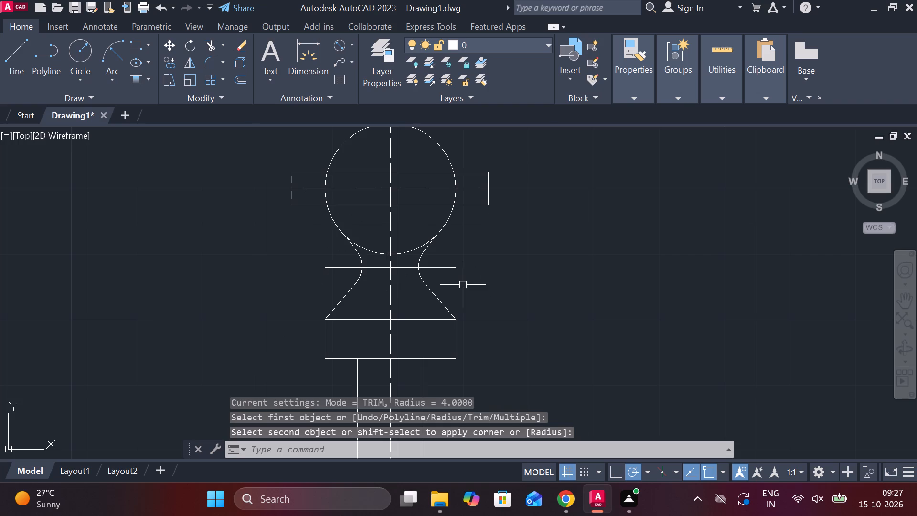
Trim away the circle's bottom arc between the two neck lines.
key("Escape")
type("TR")
key("space")
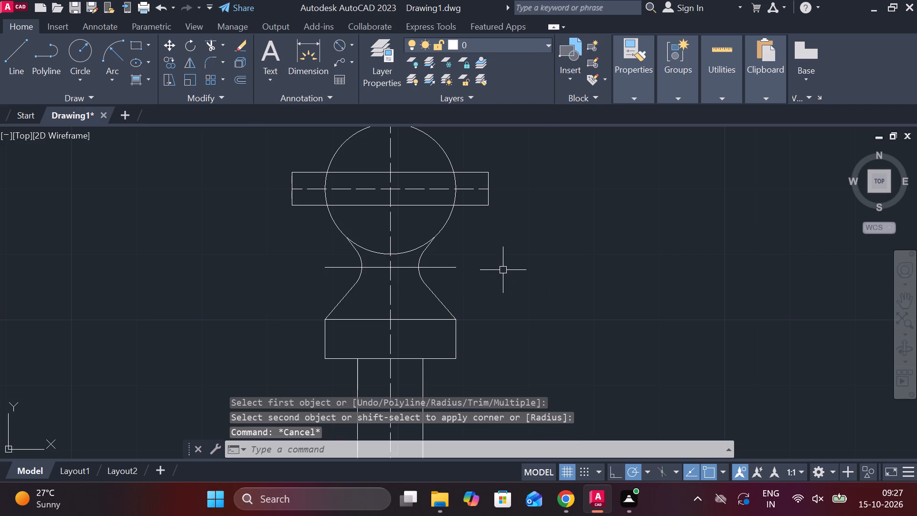
left_click(413, 254)
left_click(384, 253)
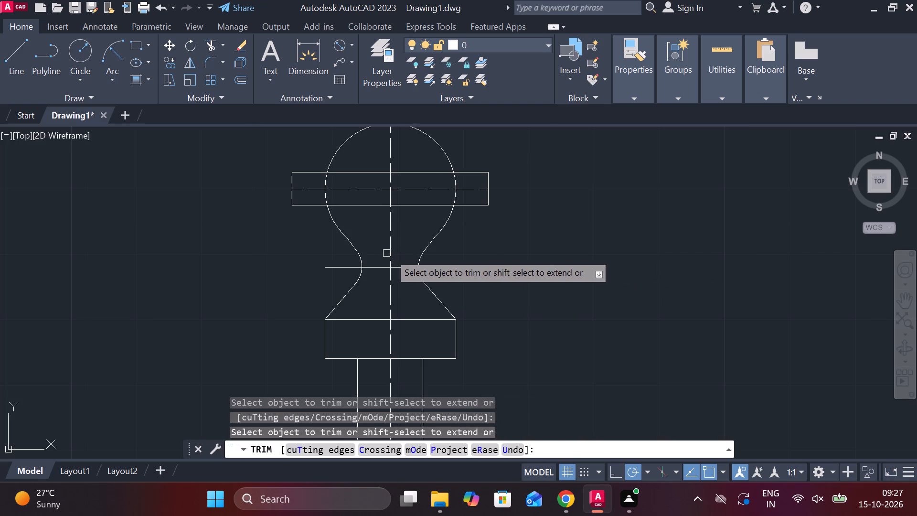
scroll(535, 253, "down", 1)
scroll(573, 321, "down", 2)
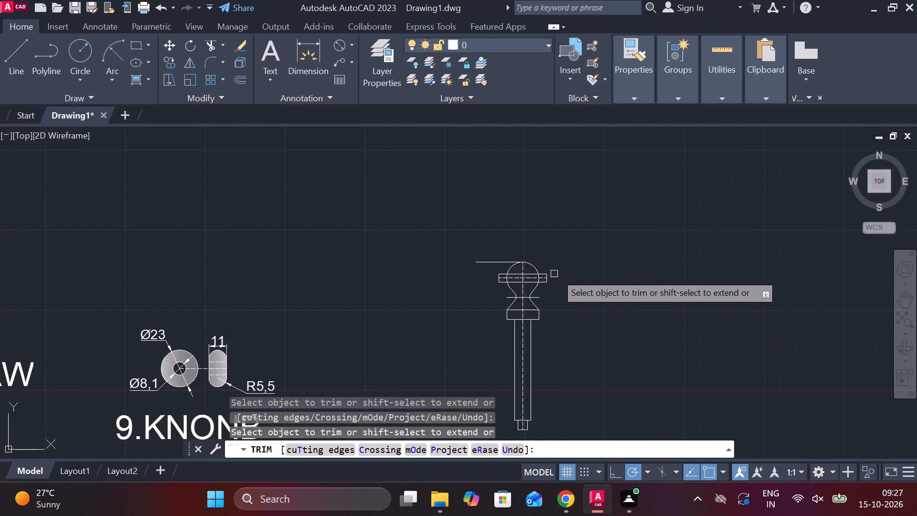
key("Escape")
Add a vertical linear dimension for the height of the narrow tip below the shank, placed to its left.
left_click(351, 46)
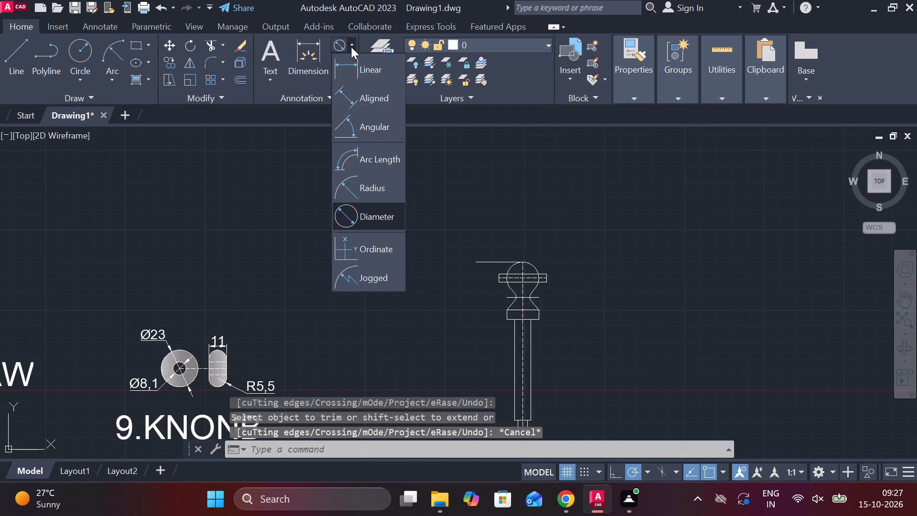
left_click(360, 62)
middle_click_drag(494, 371, 468, 275)
scroll(480, 330, "up", 3)
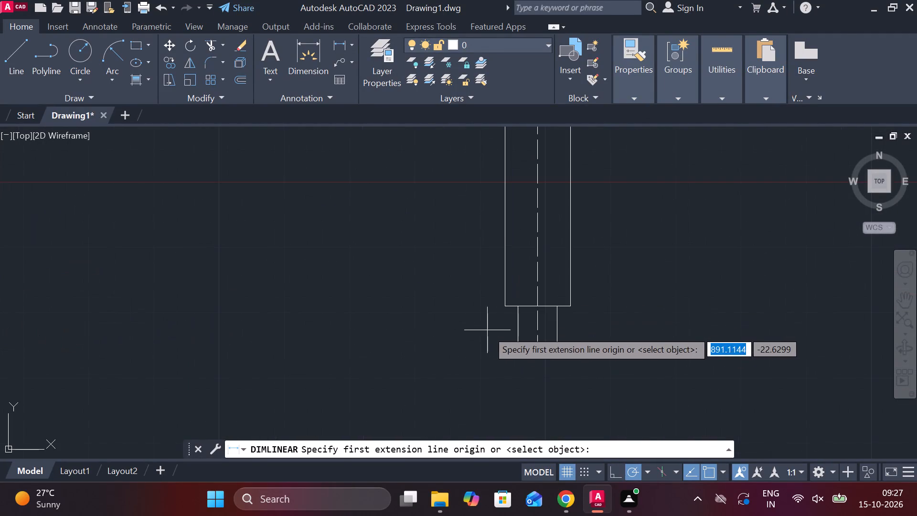
left_click(540, 306)
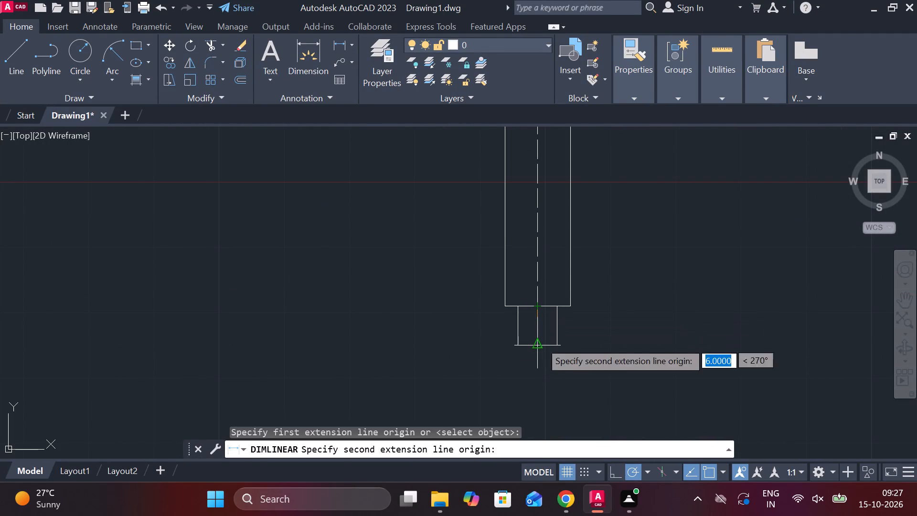
left_click(540, 345)
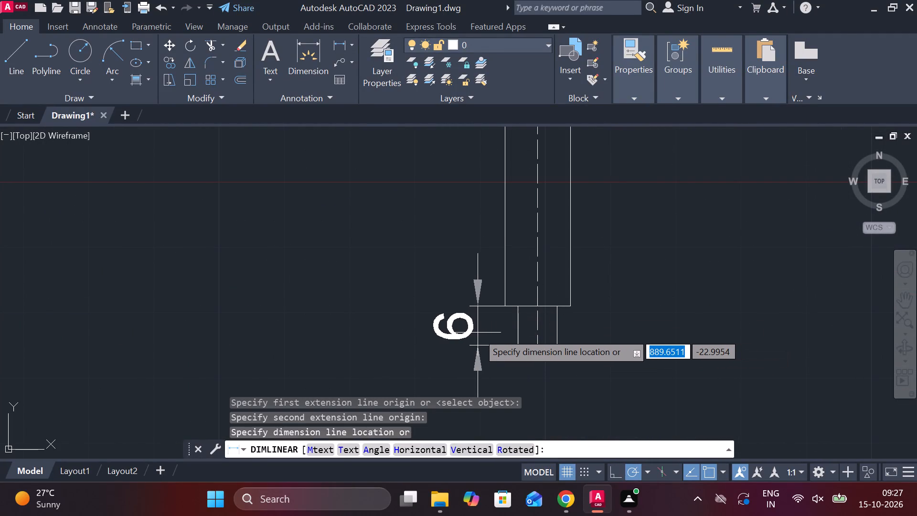
left_click(452, 333)
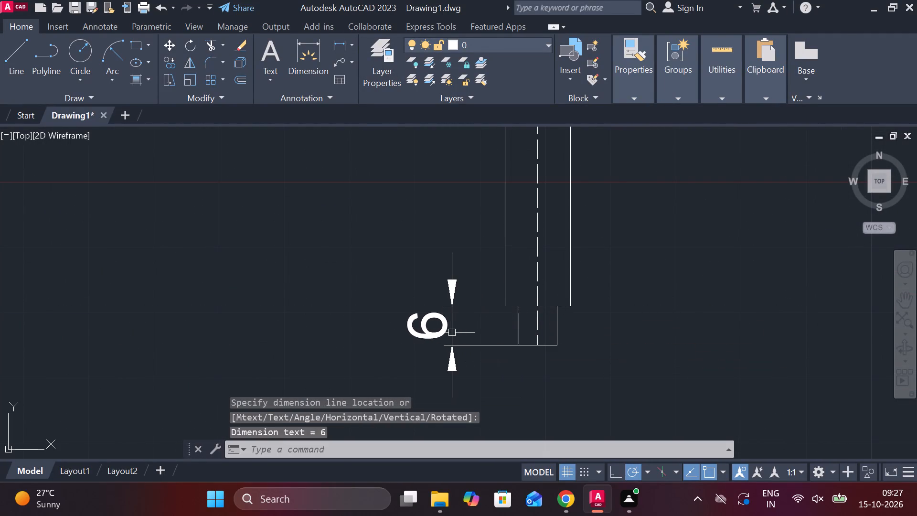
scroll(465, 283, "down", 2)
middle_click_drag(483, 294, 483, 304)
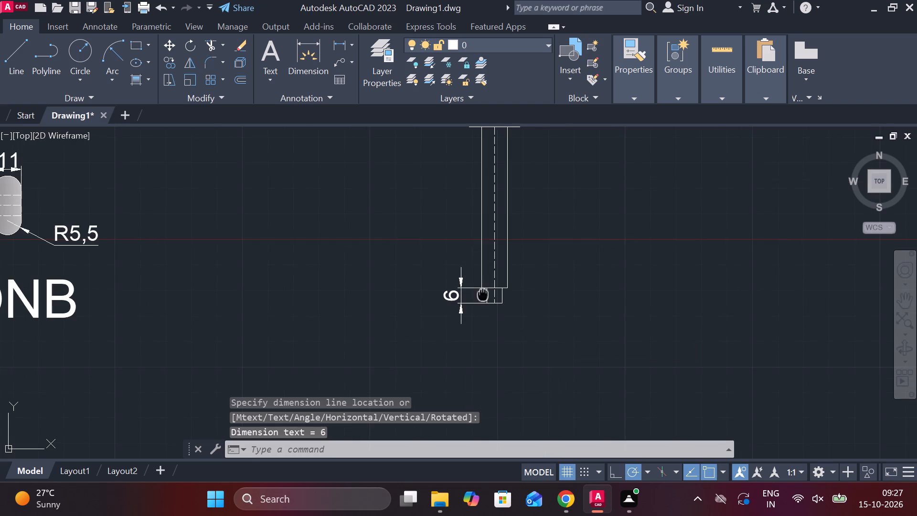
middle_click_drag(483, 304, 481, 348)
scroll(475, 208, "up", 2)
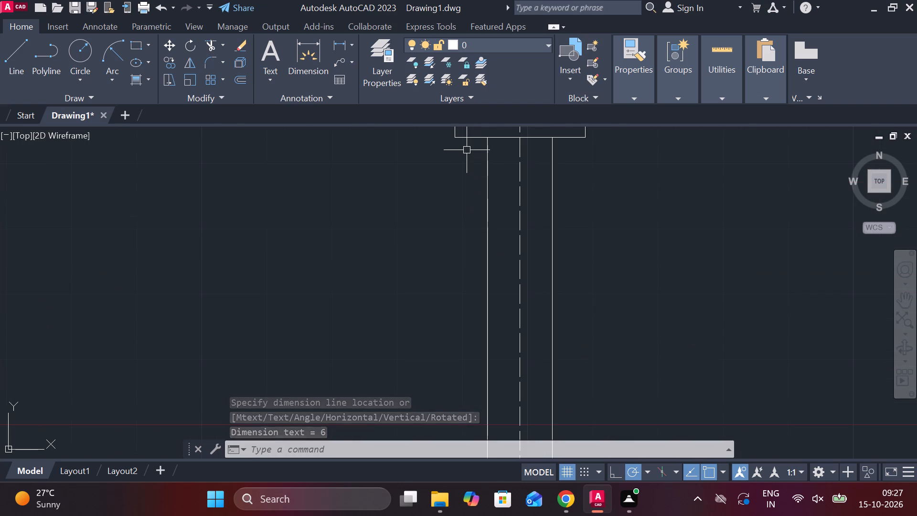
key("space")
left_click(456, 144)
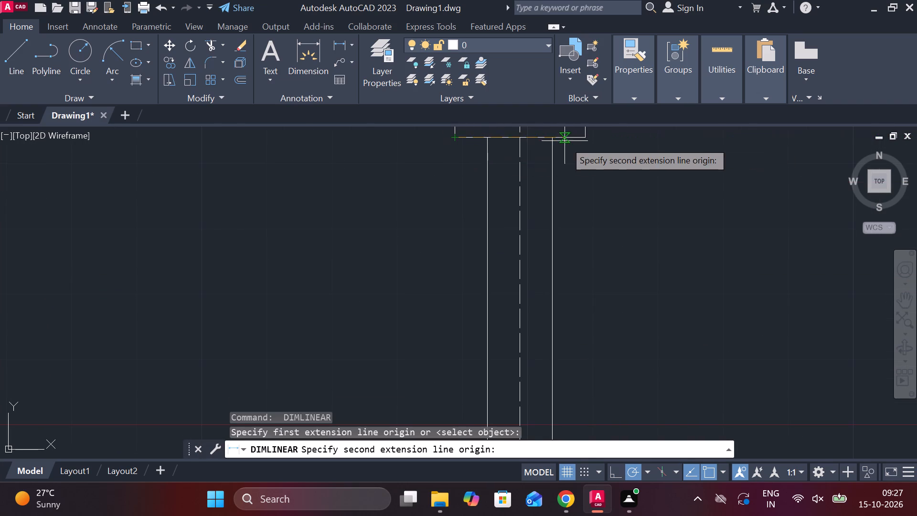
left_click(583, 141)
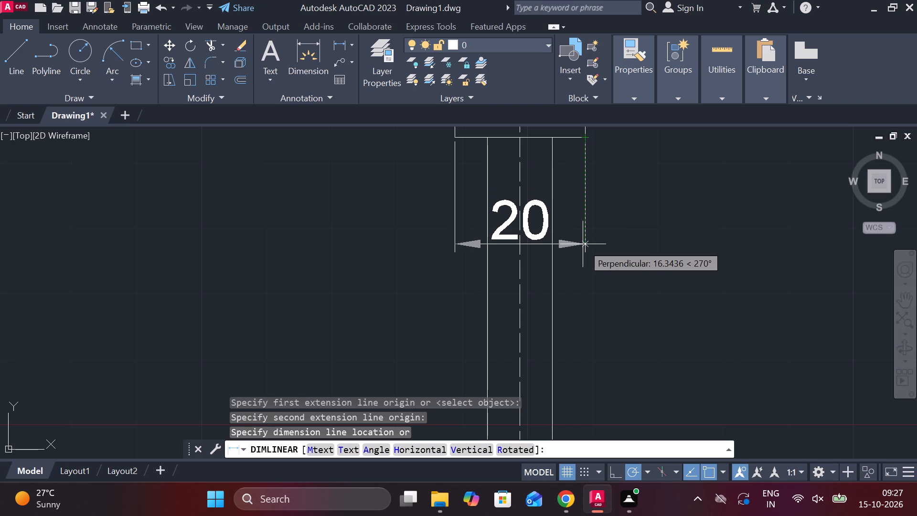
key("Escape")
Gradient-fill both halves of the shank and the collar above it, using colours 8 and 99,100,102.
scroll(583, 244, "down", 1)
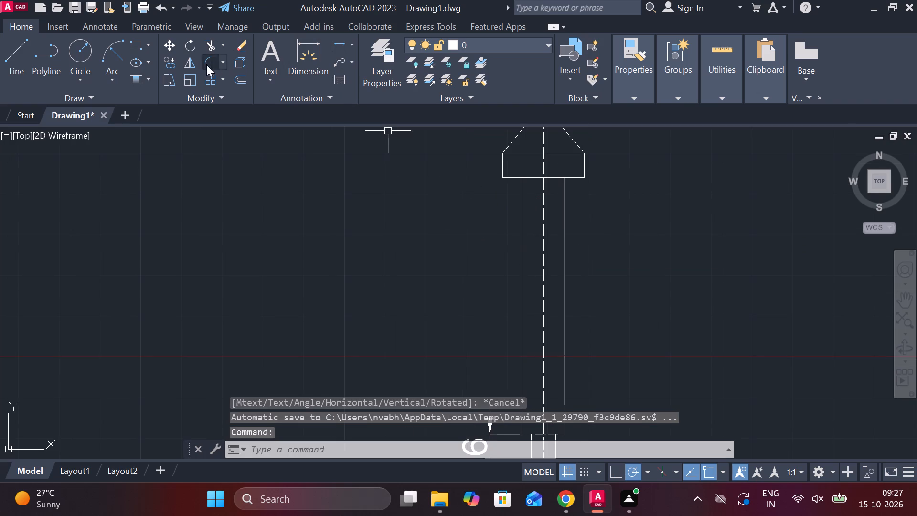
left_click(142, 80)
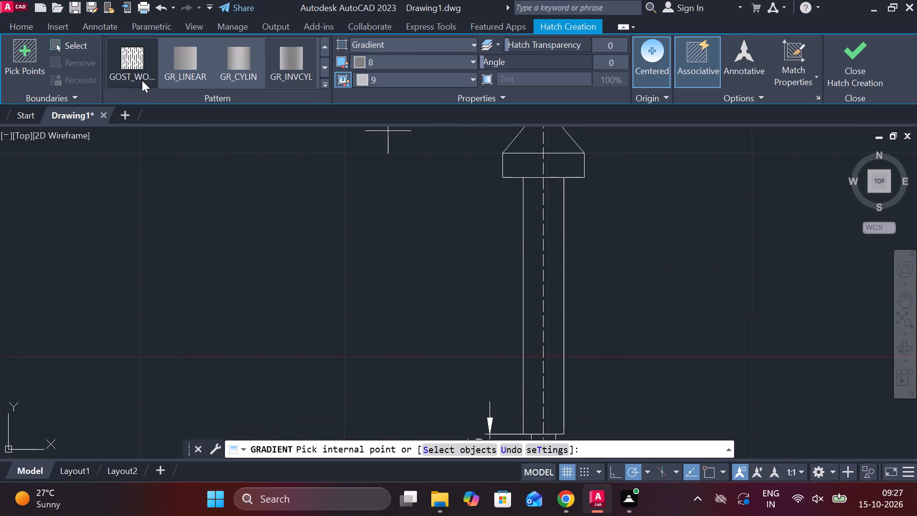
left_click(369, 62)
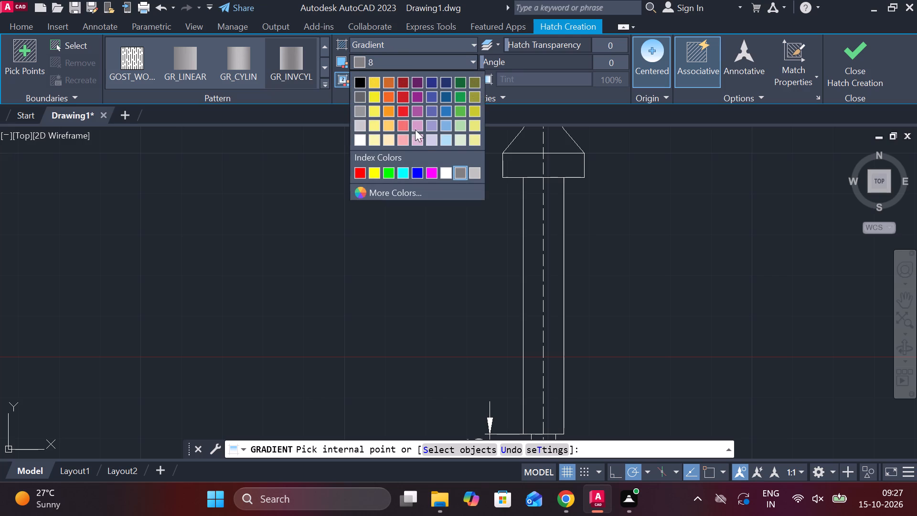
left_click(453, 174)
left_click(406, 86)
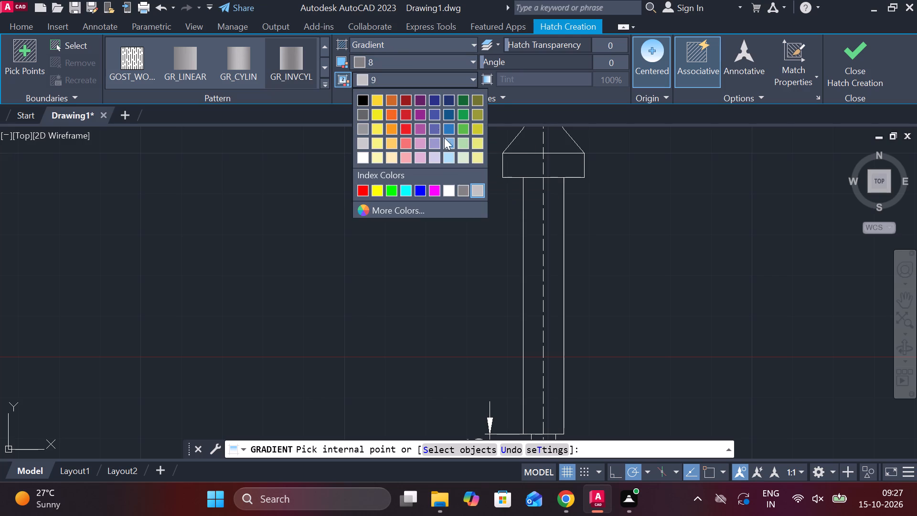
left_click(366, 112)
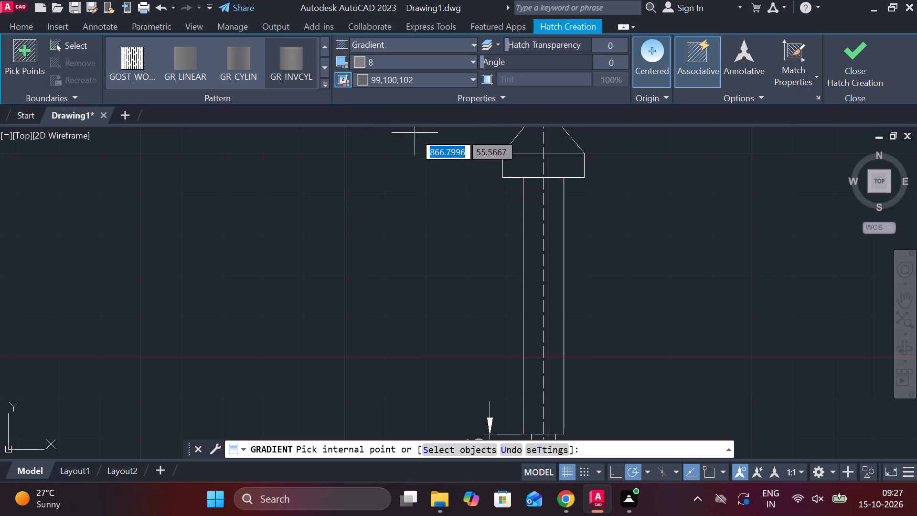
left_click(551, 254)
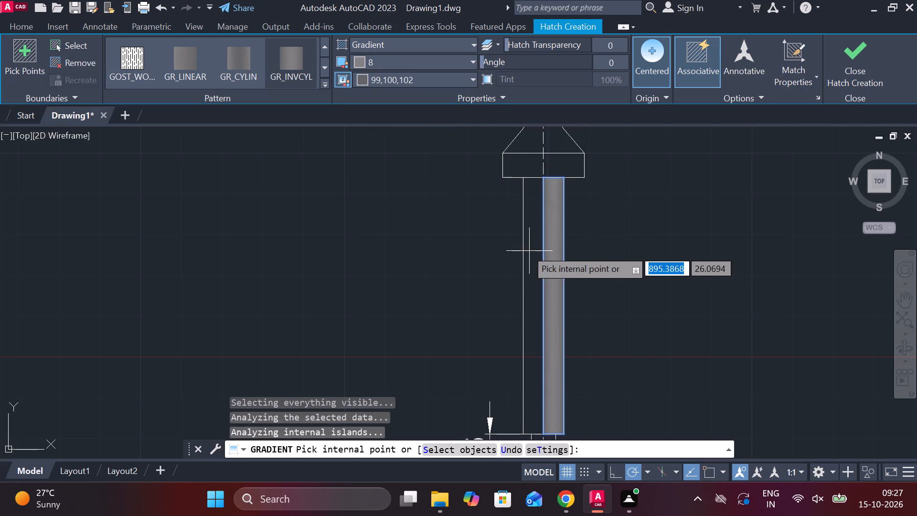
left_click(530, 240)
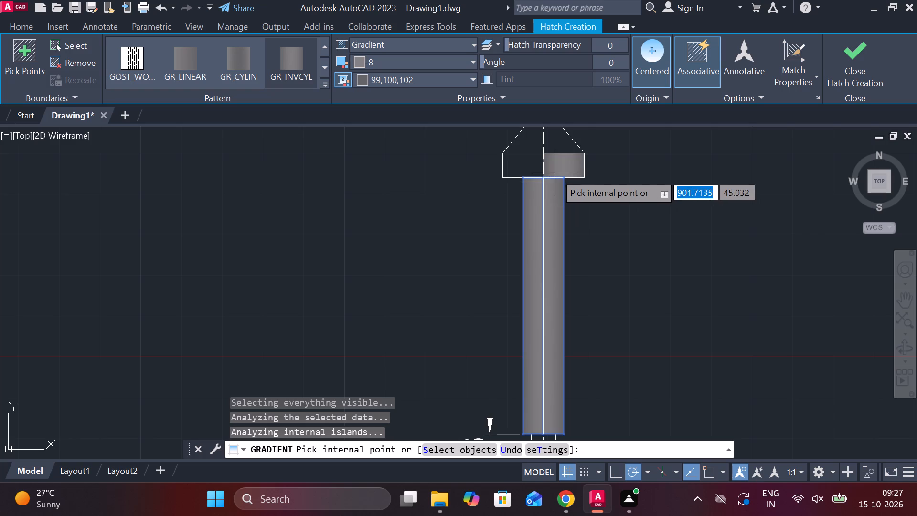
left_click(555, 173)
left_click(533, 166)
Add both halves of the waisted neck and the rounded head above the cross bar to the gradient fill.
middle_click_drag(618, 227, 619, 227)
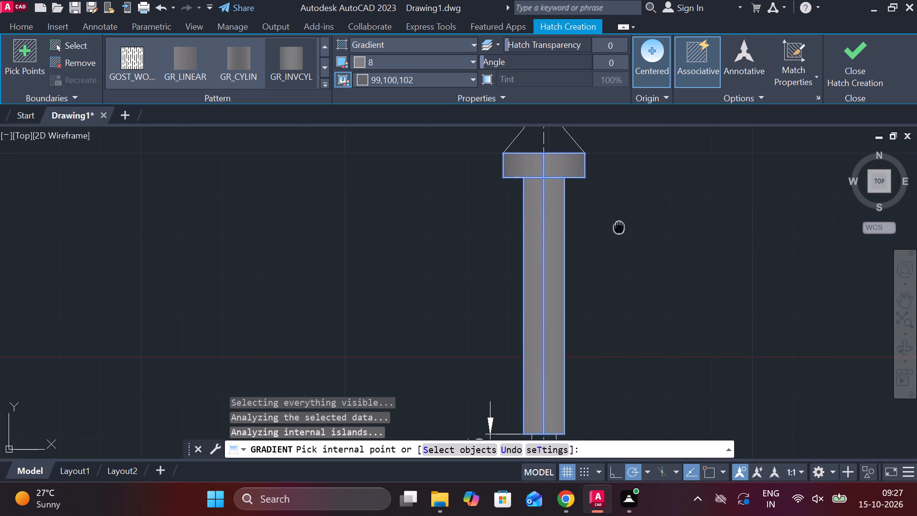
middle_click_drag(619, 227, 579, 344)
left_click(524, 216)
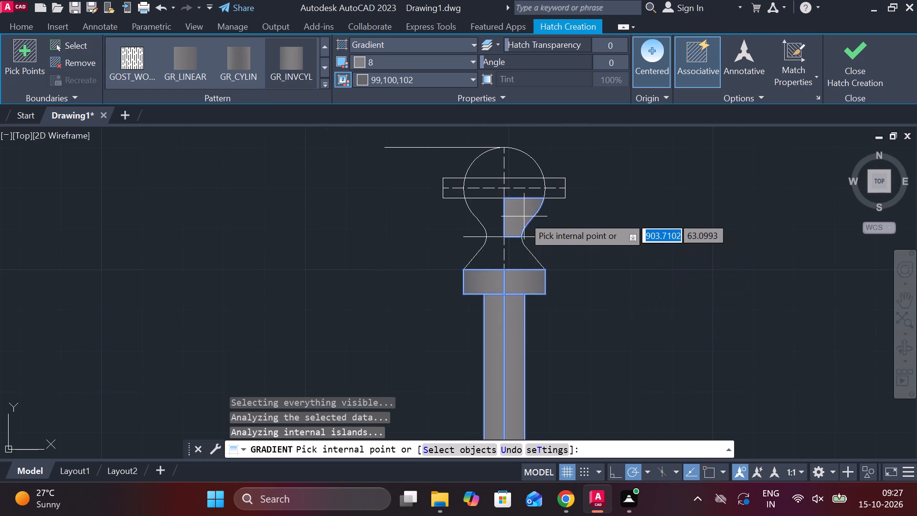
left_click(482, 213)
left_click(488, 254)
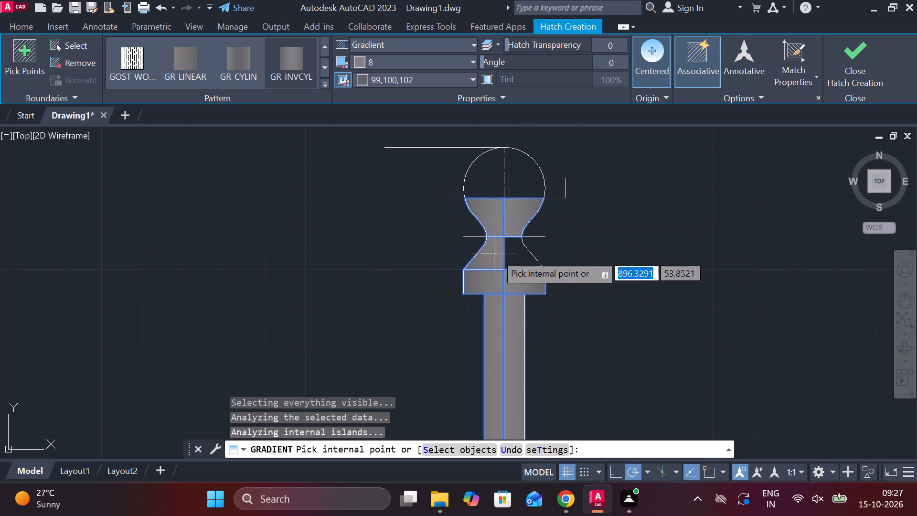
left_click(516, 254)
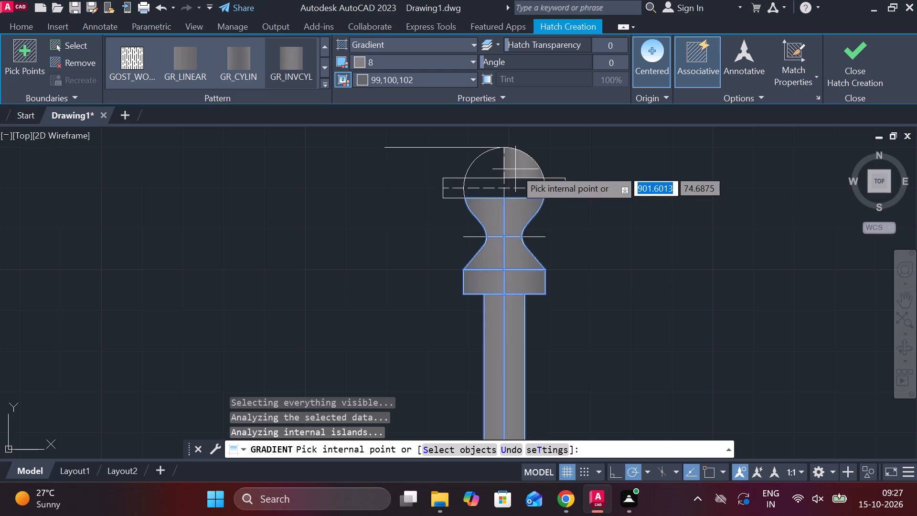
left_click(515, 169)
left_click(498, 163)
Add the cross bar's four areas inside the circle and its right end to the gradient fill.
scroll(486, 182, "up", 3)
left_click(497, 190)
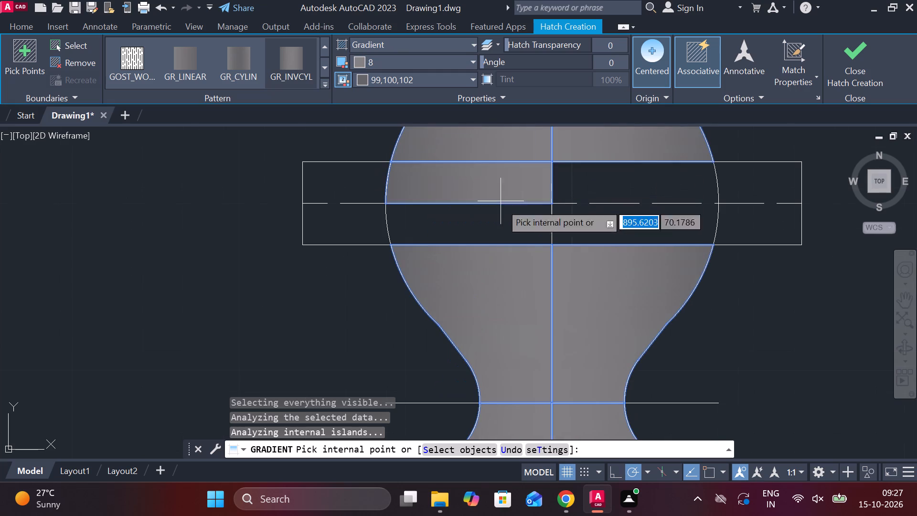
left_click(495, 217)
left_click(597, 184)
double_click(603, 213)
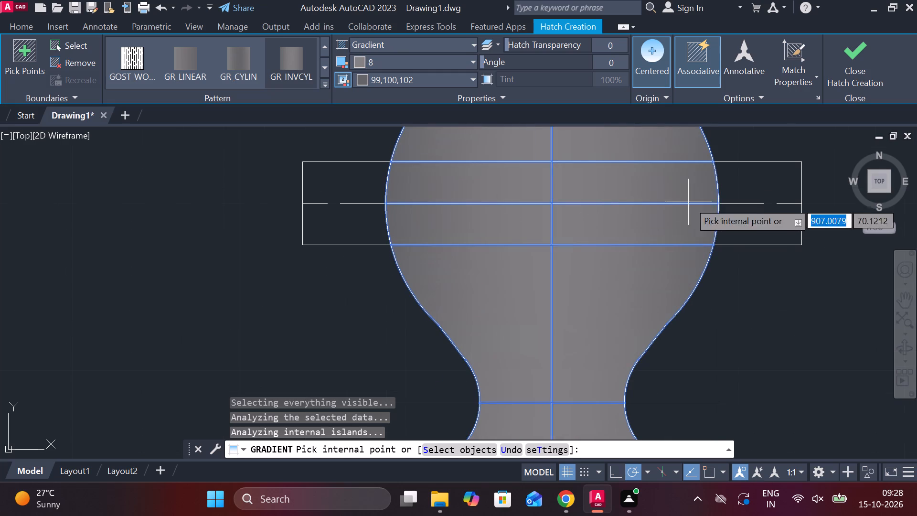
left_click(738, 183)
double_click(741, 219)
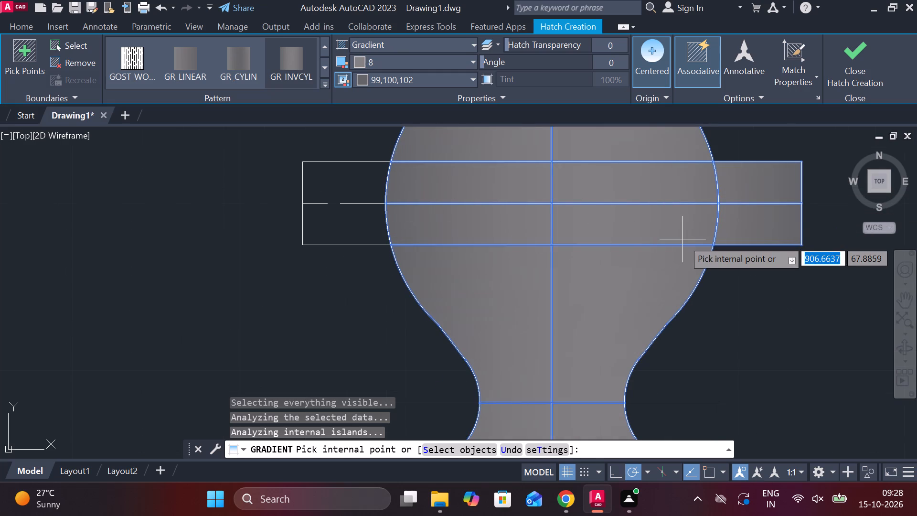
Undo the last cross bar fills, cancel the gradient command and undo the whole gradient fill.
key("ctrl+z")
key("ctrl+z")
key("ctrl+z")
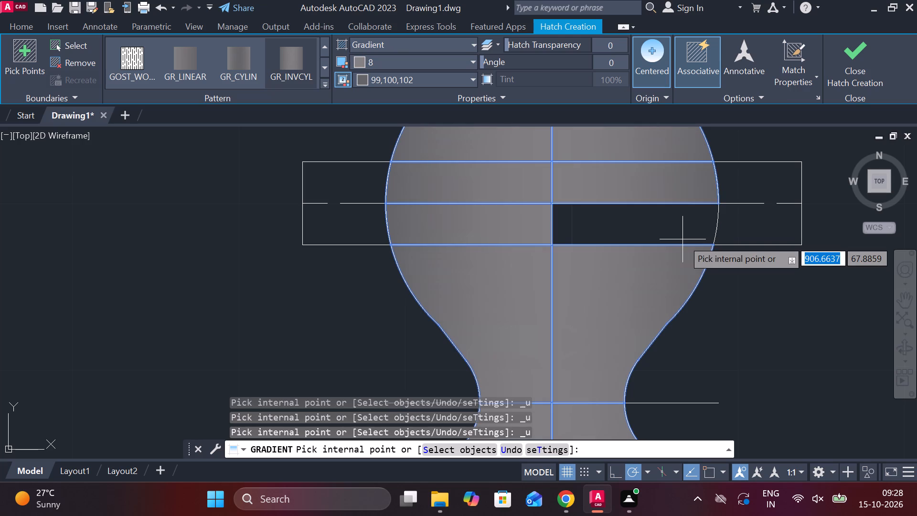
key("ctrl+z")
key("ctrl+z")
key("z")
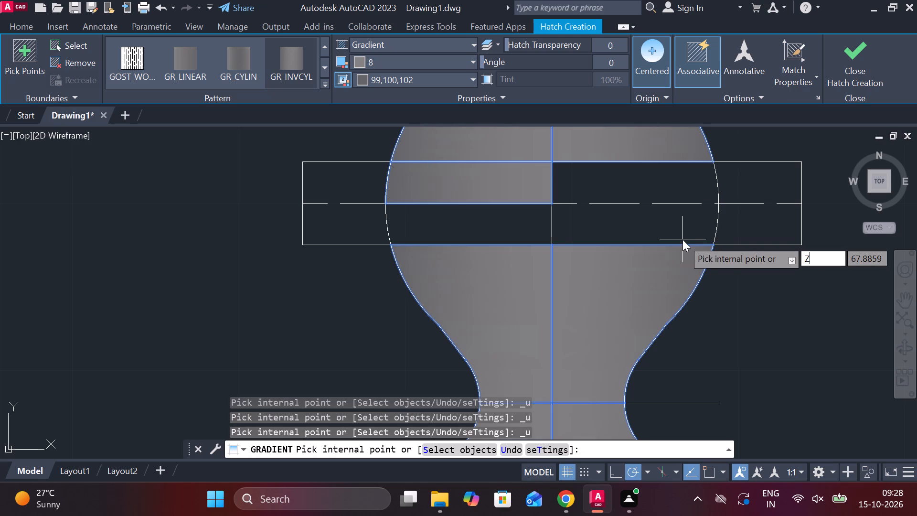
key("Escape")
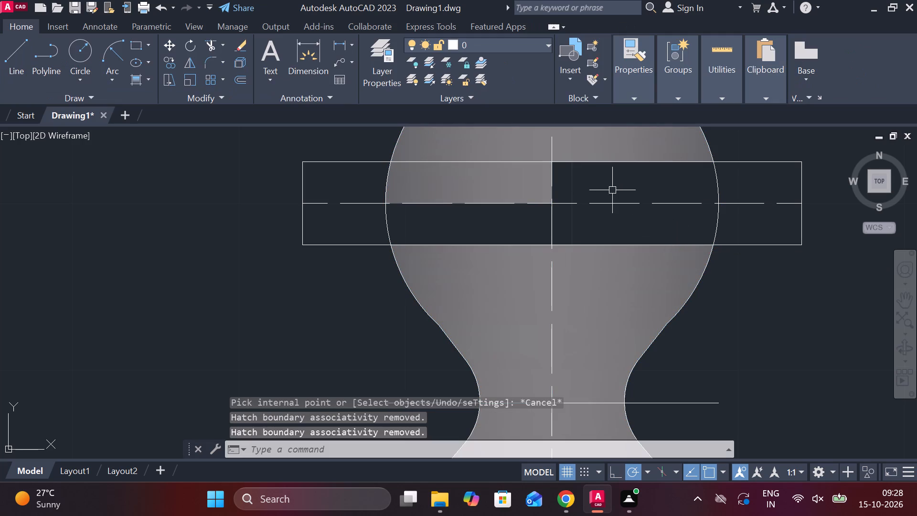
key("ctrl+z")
Trim away the circle's arcs inside the horizontal cross bar on both sides of the head.
middle_click_drag(617, 192, 624, 192)
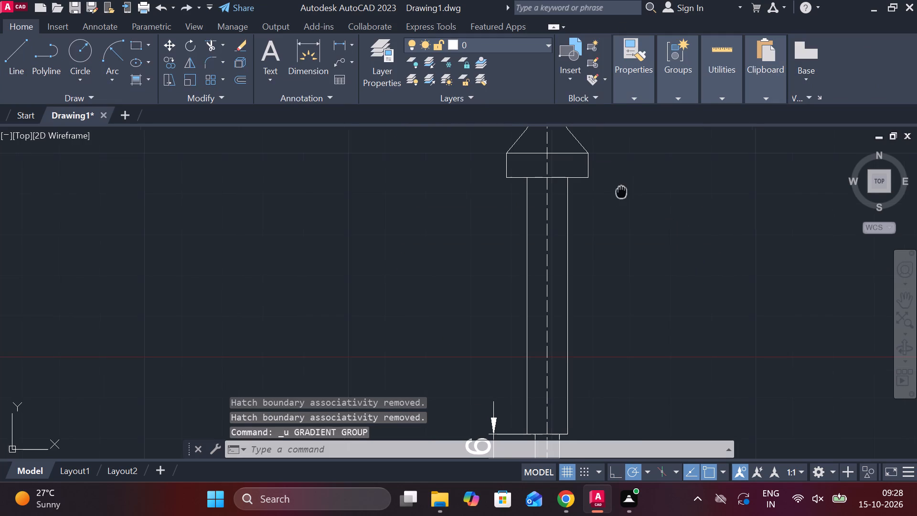
middle_click_drag(624, 192, 610, 362)
scroll(534, 284, "up", 1)
type("TR")
key("space")
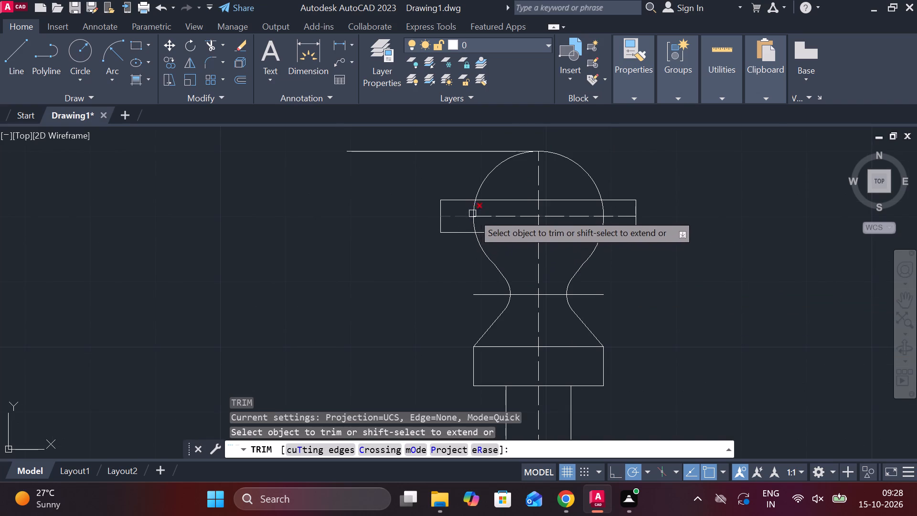
scroll(470, 209, "up", 2)
left_click(477, 204)
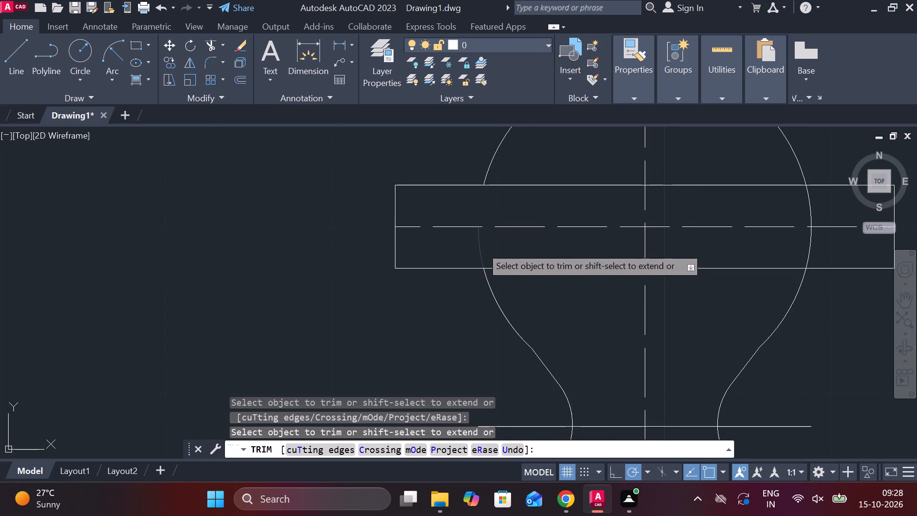
left_click(481, 247)
scroll(441, 318, "down", 1)
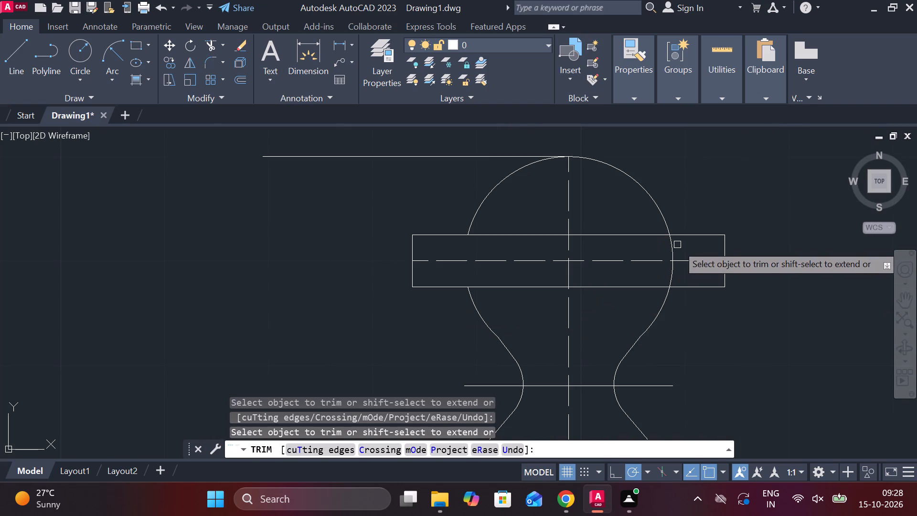
left_click(675, 247)
left_click(672, 273)
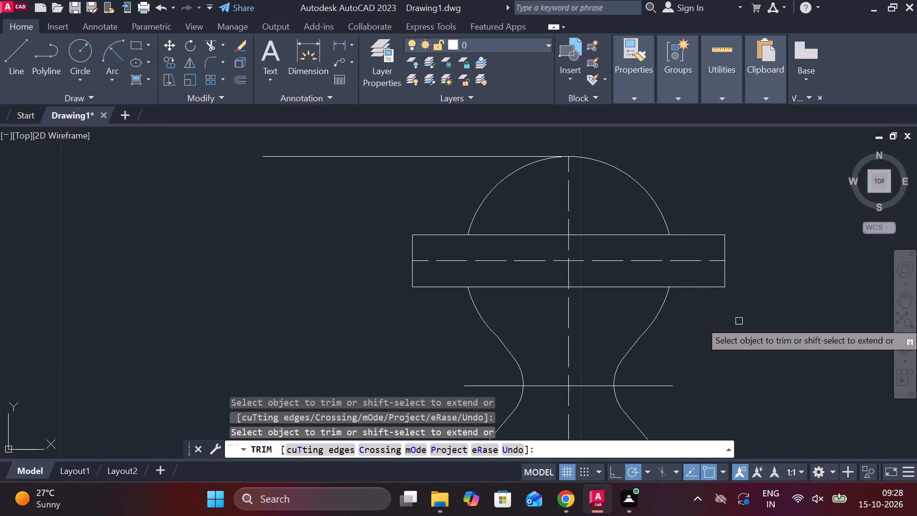
key("Escape")
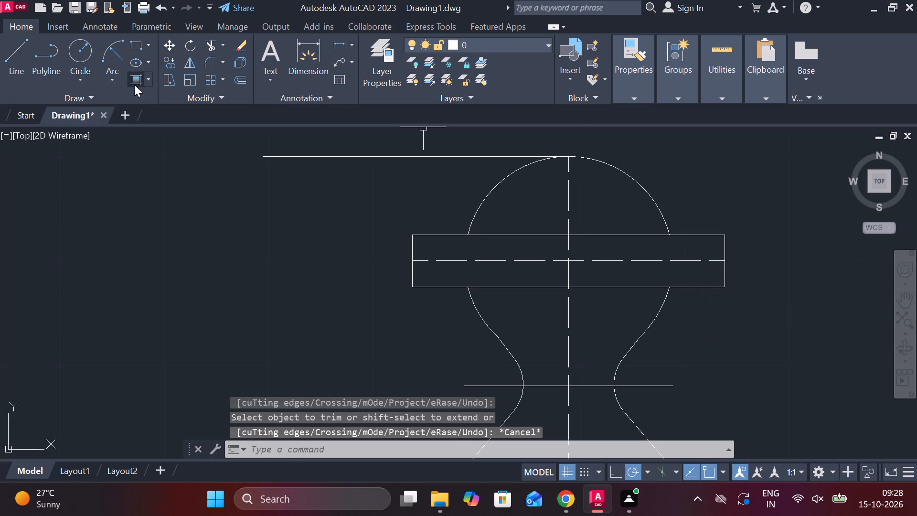
Gradient-fill the rounded head and the upper neck on both sides of the centreline, with both gradient colours set to 8.
left_click(132, 84)
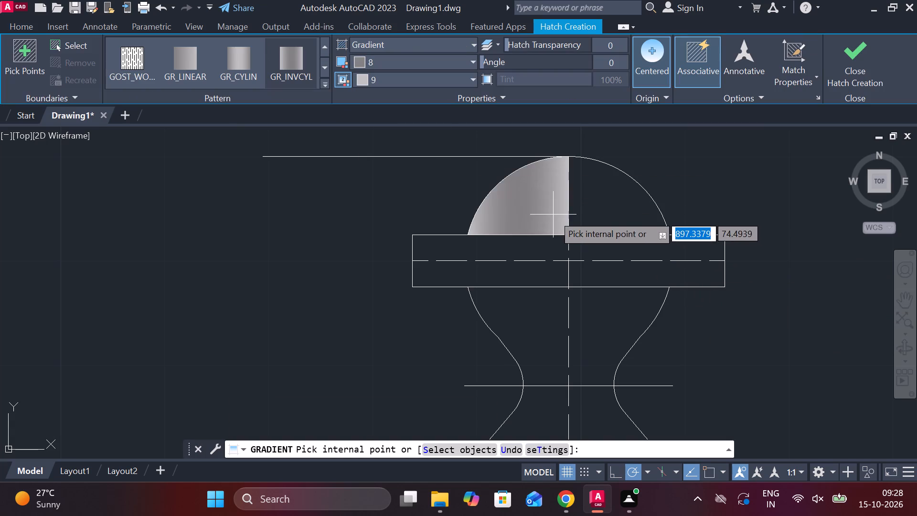
double_click(428, 86)
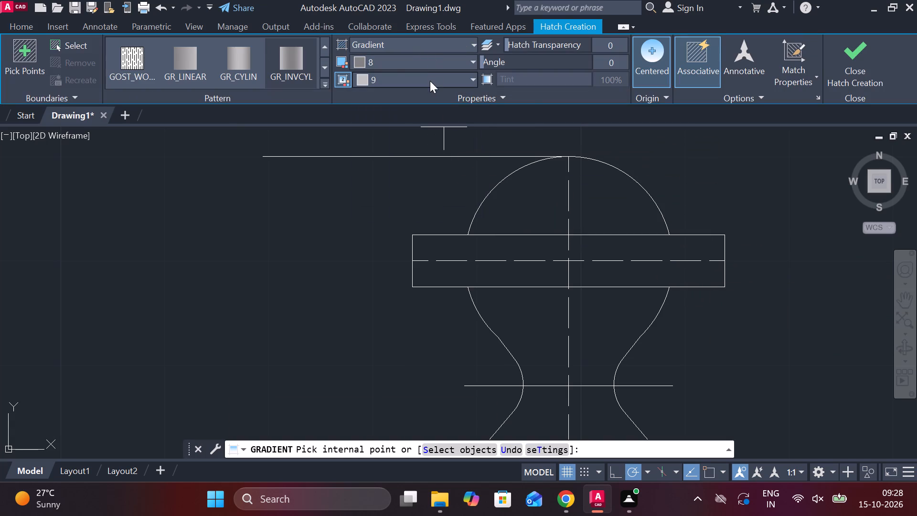
left_click(430, 81)
left_click(462, 192)
left_click(543, 197)
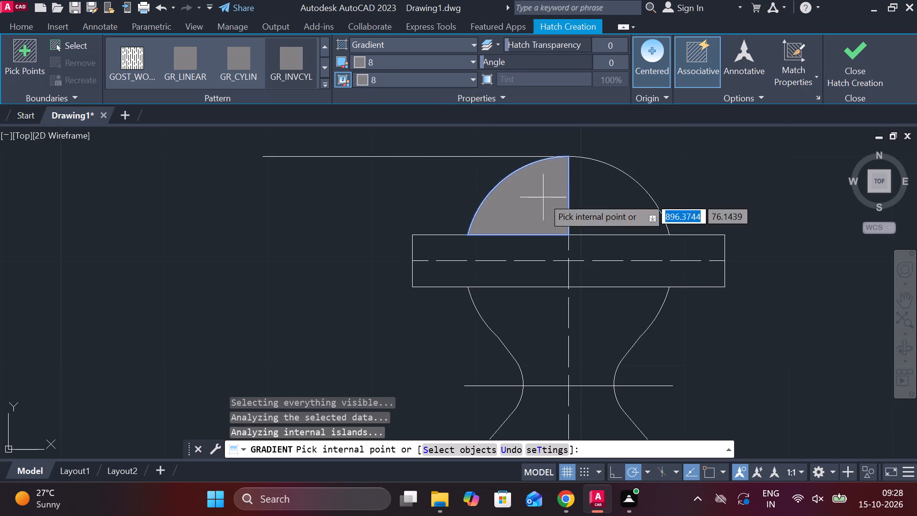
left_click(603, 200)
left_click(549, 325)
left_click(610, 324)
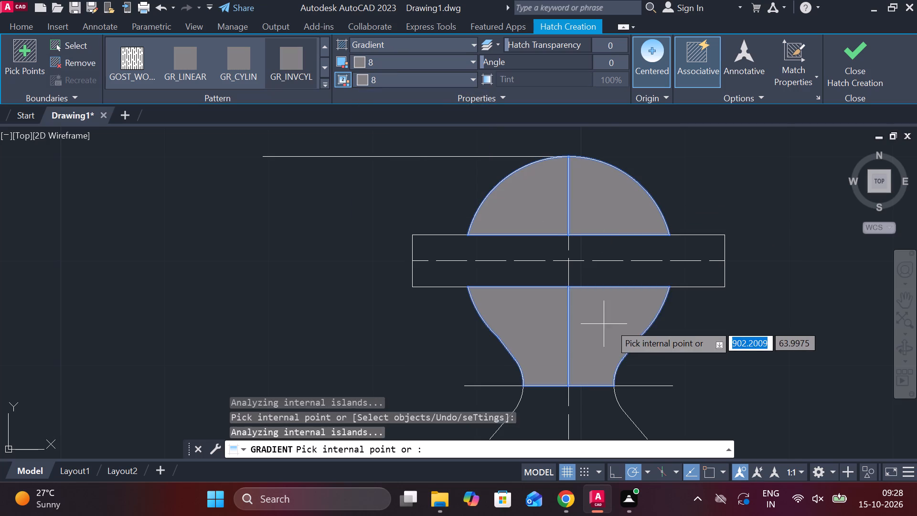
Add all four quarters of the horizontal cross bar to the gradient fill.
scroll(610, 324, "down", 2)
middle_click_drag(610, 324, 517, 222)
scroll(480, 198, "up", 3)
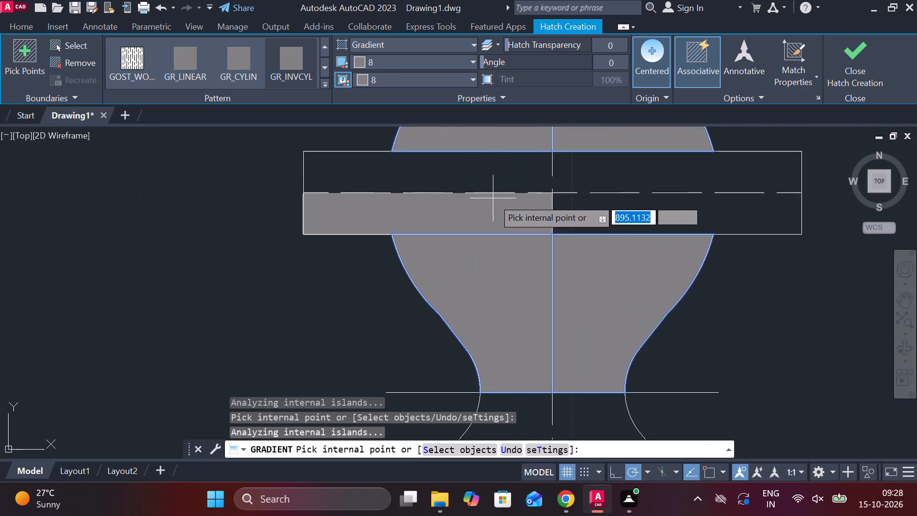
left_click(488, 203)
left_click(483, 174)
left_click(621, 171)
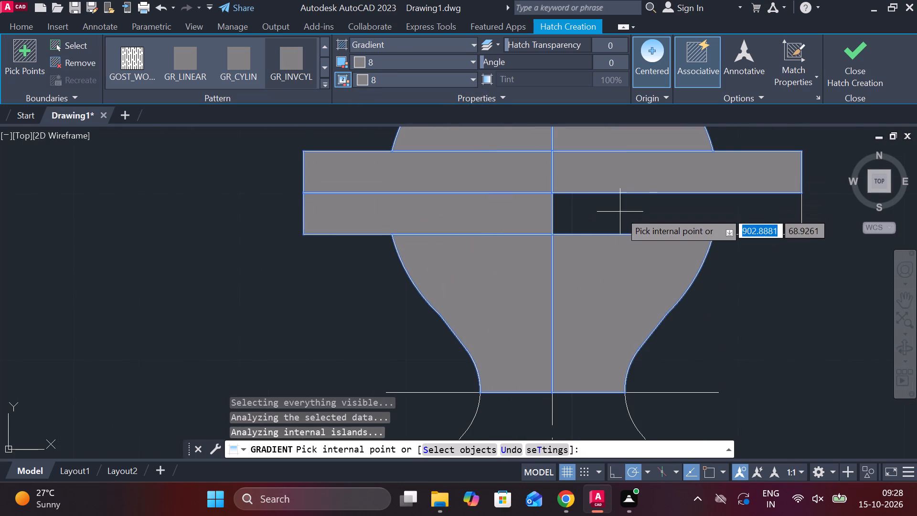
left_click(620, 212)
Add both halves of the flared lower neck and the collar beneath it to the gradient fill.
scroll(620, 212, "down", 2)
left_click(611, 315)
left_click(573, 326)
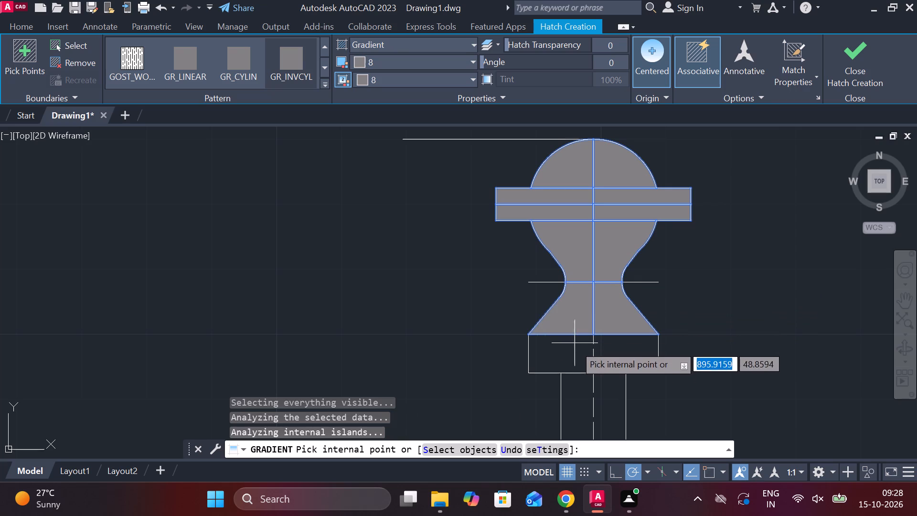
left_click(575, 350)
left_click(605, 353)
Add both halves of the long shank and the narrow tip below it to the gradient fill.
middle_click_drag(581, 354, 472, 212)
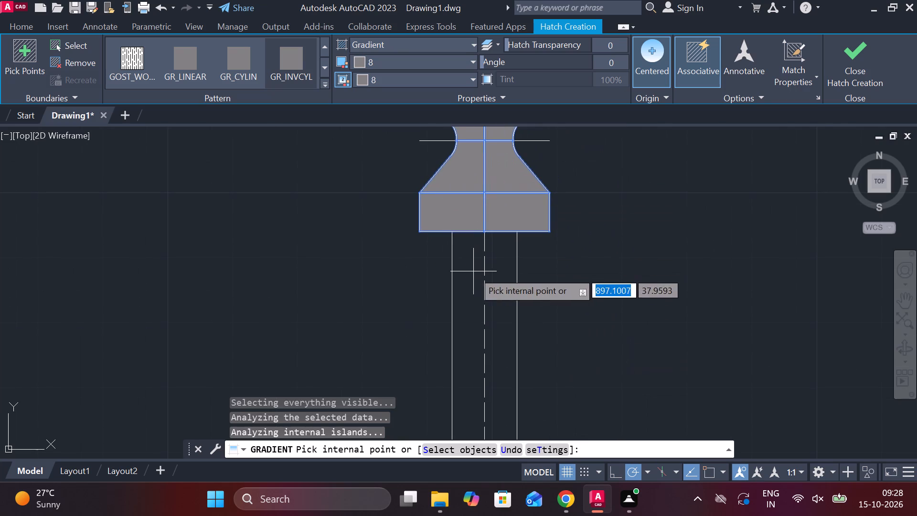
left_click(473, 271)
left_click(513, 280)
scroll(512, 307, "down", 3)
middle_click_drag(535, 333, 559, 216)
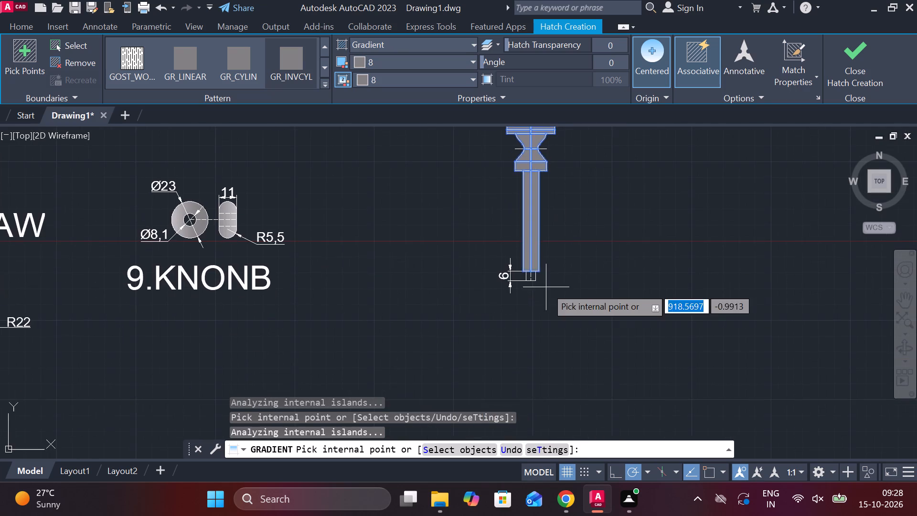
scroll(529, 277, "up", 6)
left_click(553, 304)
left_click(604, 304)
scroll(606, 304, "down", 1)
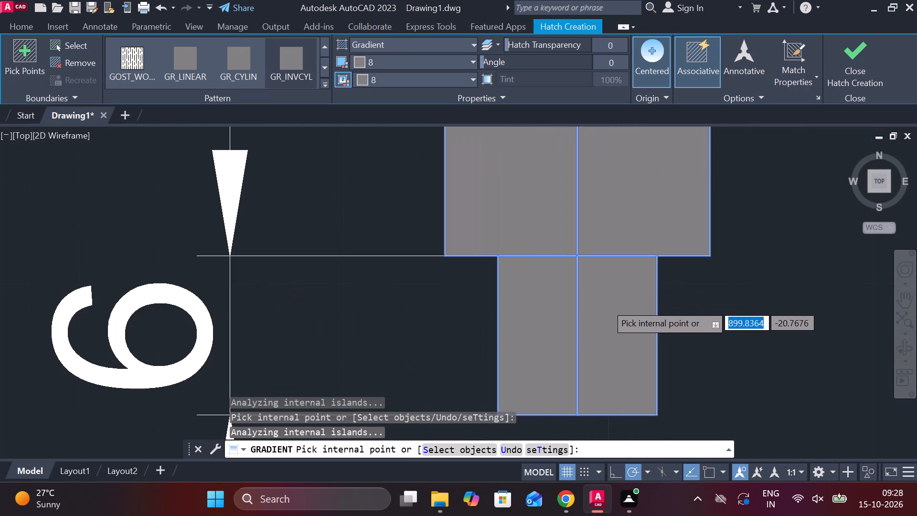
Finish the gradient fill over all picked areas of the stepped shank and end the command.
scroll(606, 304, "down", 2)
scroll(665, 235, "down", 1)
middle_click_drag(665, 235, 645, 271)
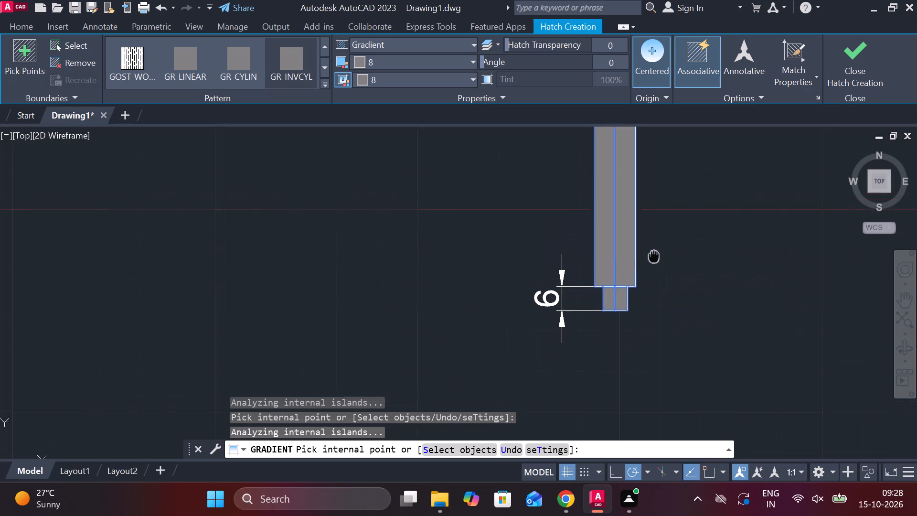
middle_click_drag(645, 271, 602, 320)
left_click(842, 67)
key("Escape")
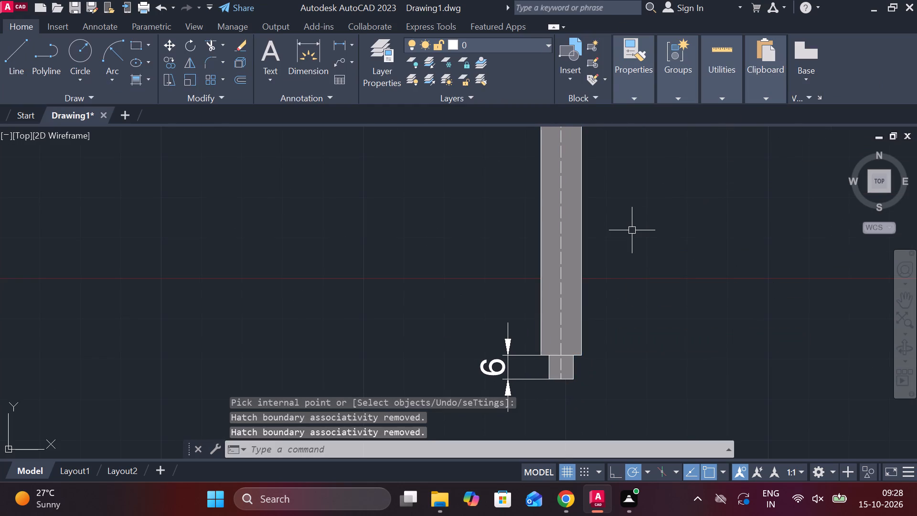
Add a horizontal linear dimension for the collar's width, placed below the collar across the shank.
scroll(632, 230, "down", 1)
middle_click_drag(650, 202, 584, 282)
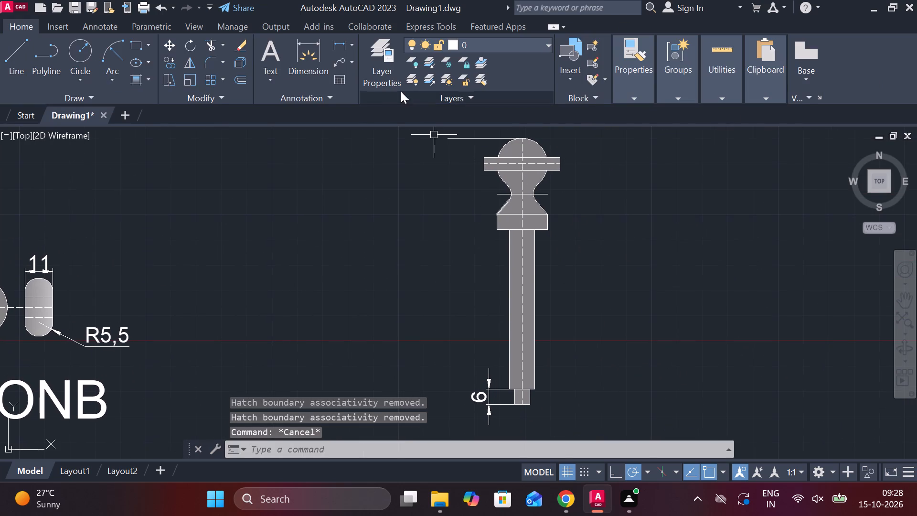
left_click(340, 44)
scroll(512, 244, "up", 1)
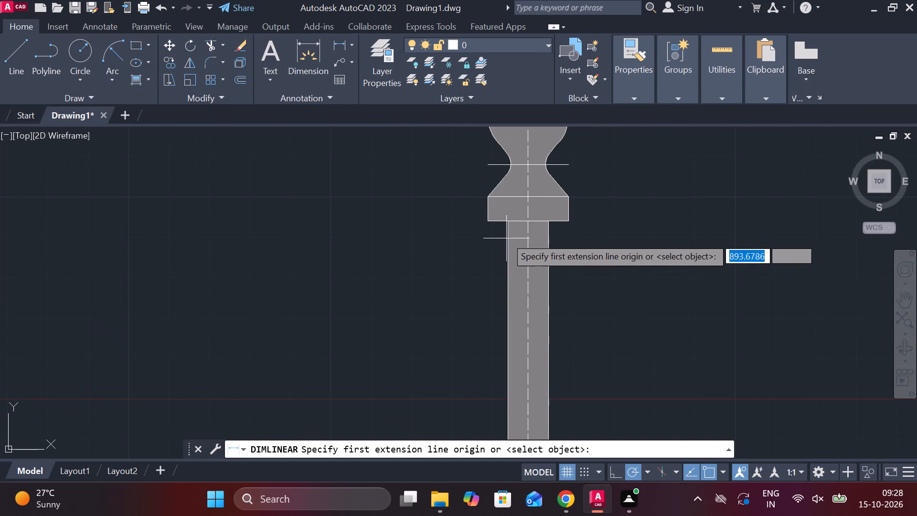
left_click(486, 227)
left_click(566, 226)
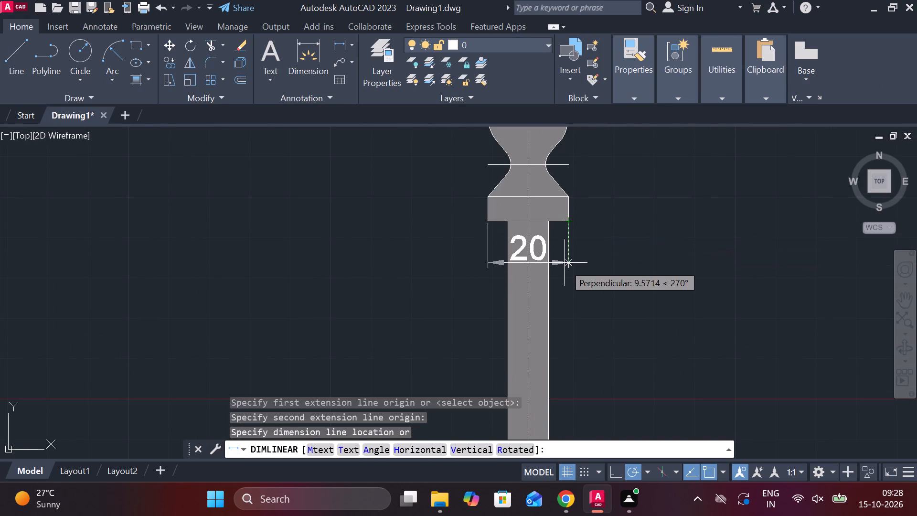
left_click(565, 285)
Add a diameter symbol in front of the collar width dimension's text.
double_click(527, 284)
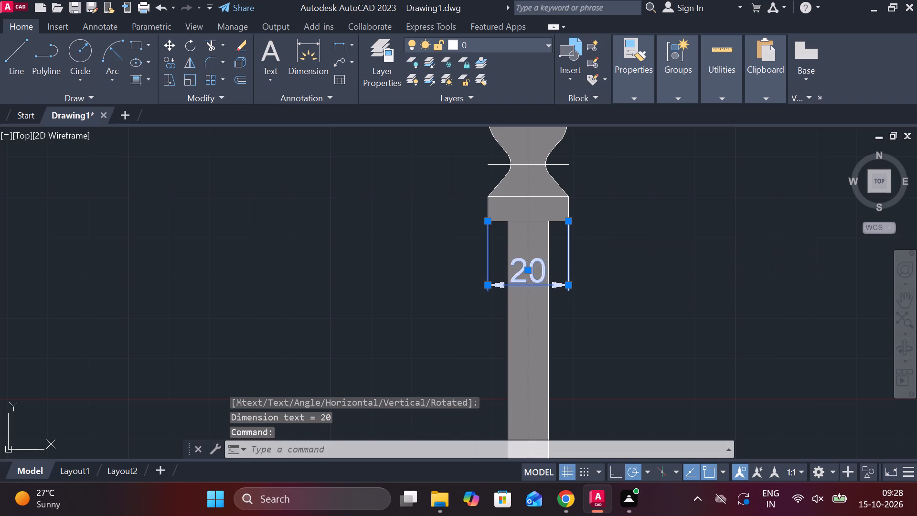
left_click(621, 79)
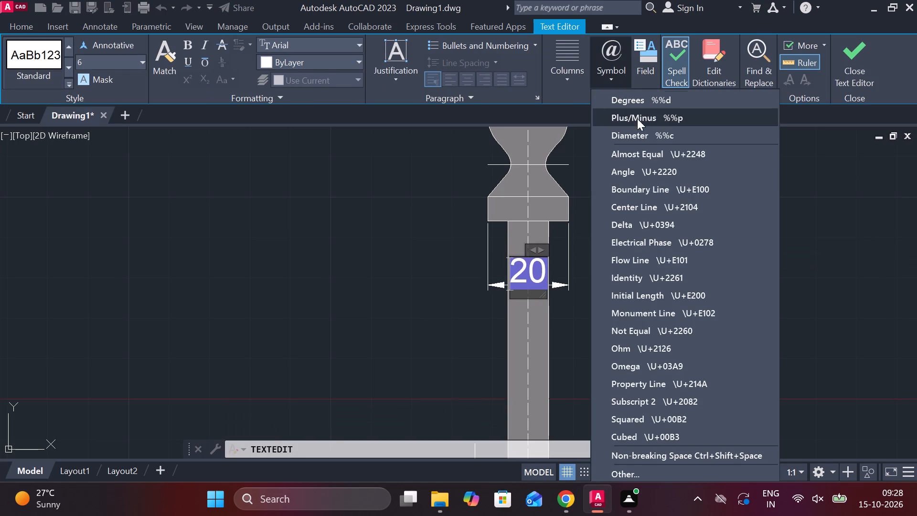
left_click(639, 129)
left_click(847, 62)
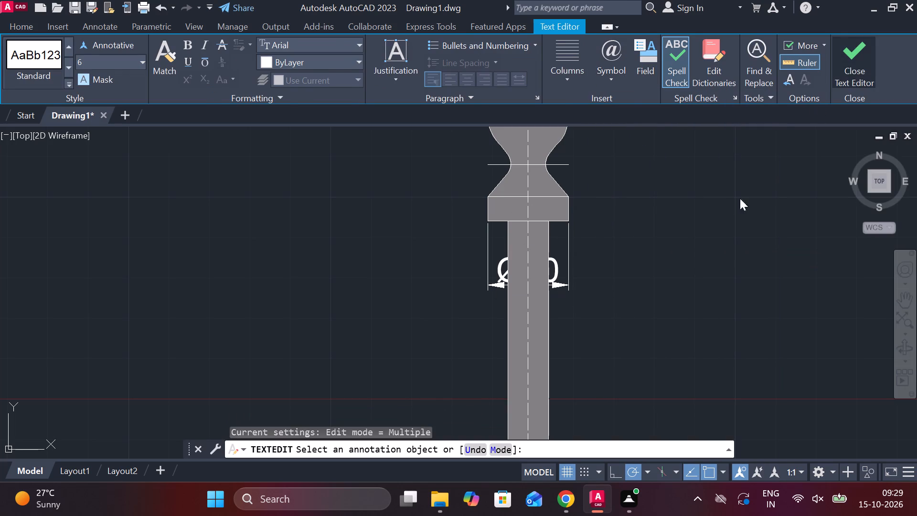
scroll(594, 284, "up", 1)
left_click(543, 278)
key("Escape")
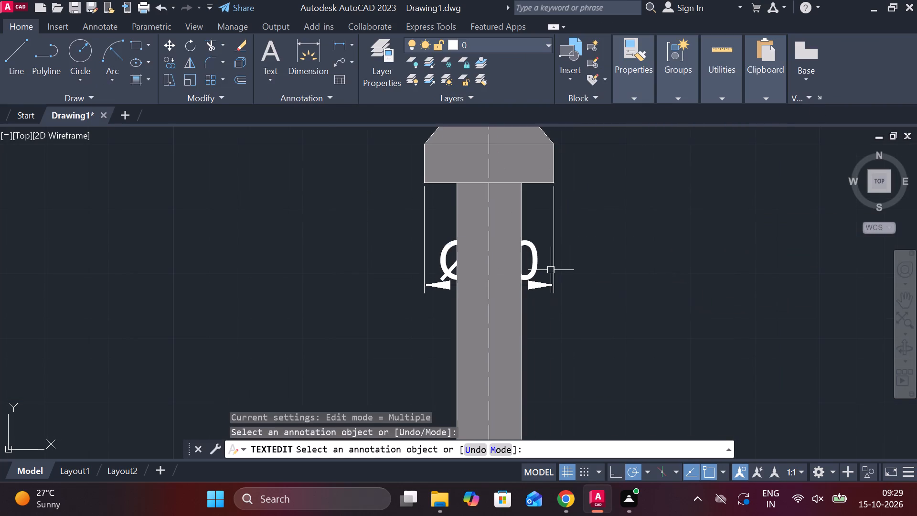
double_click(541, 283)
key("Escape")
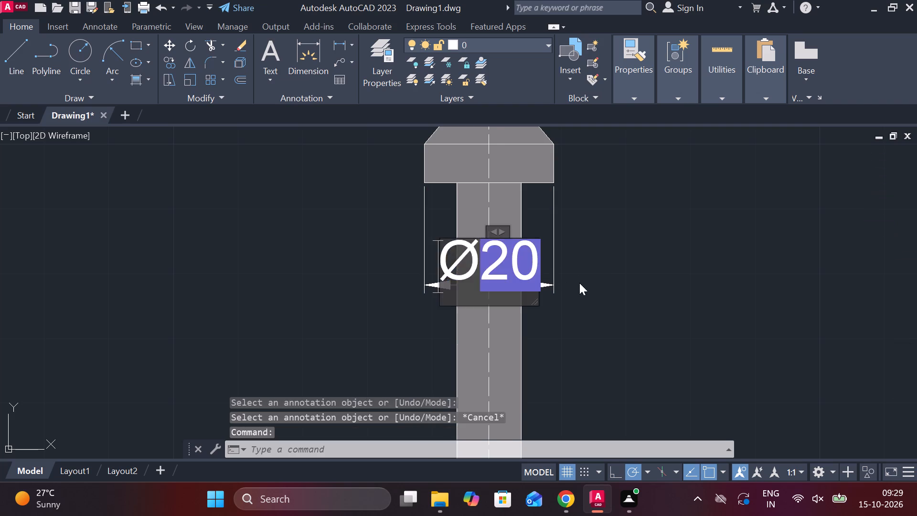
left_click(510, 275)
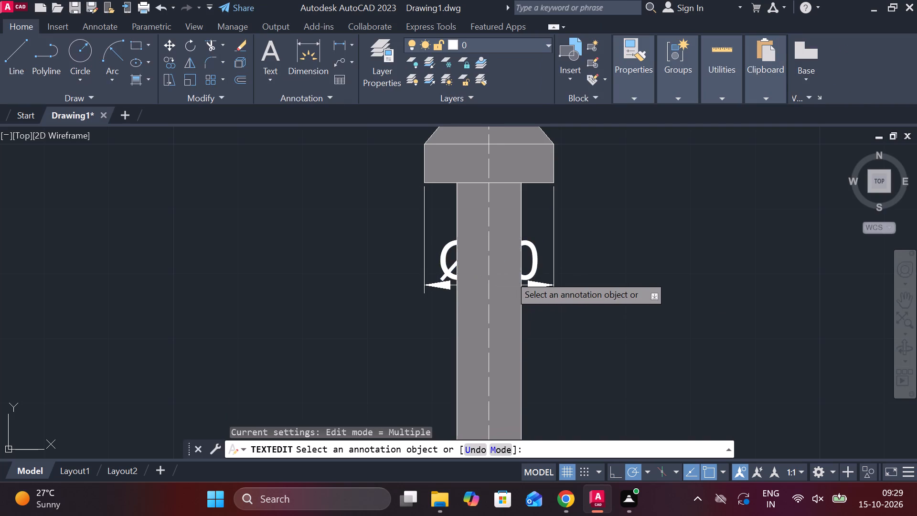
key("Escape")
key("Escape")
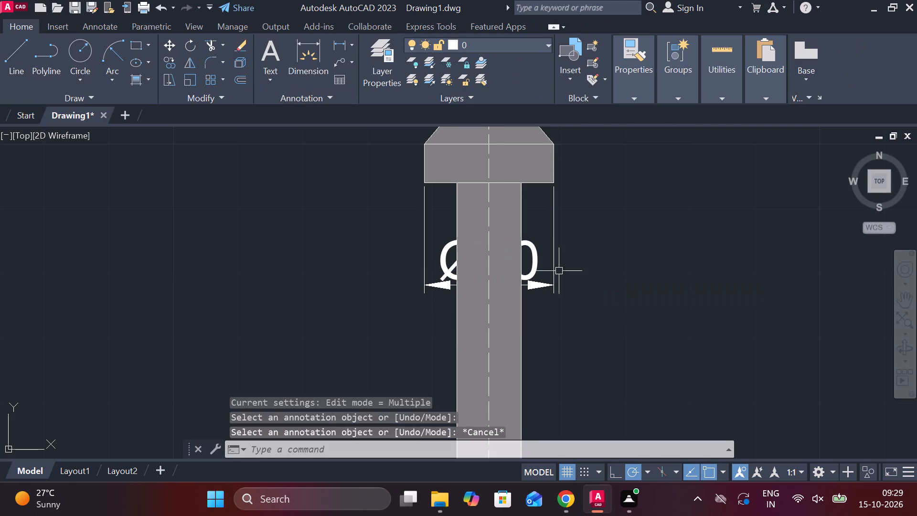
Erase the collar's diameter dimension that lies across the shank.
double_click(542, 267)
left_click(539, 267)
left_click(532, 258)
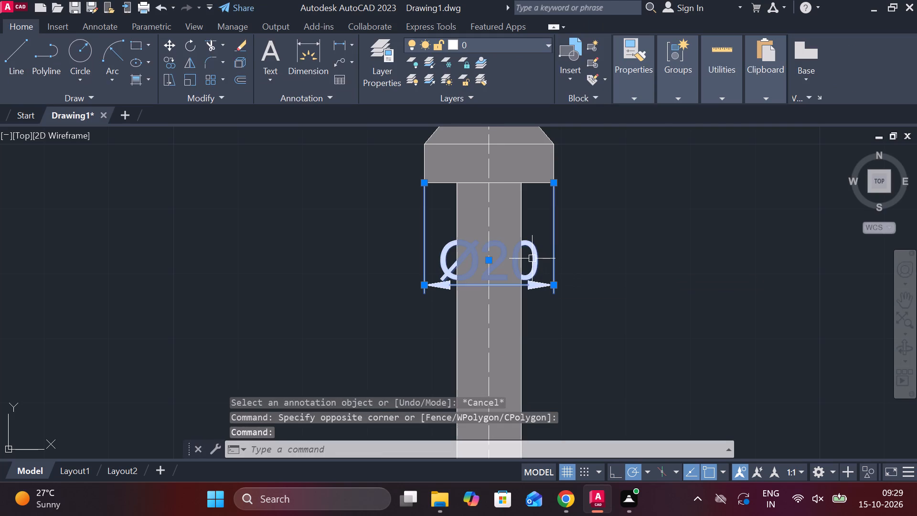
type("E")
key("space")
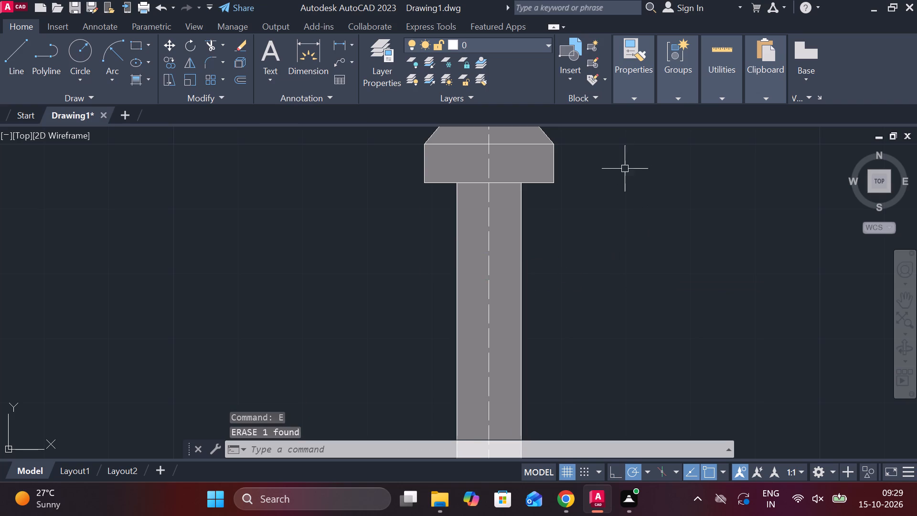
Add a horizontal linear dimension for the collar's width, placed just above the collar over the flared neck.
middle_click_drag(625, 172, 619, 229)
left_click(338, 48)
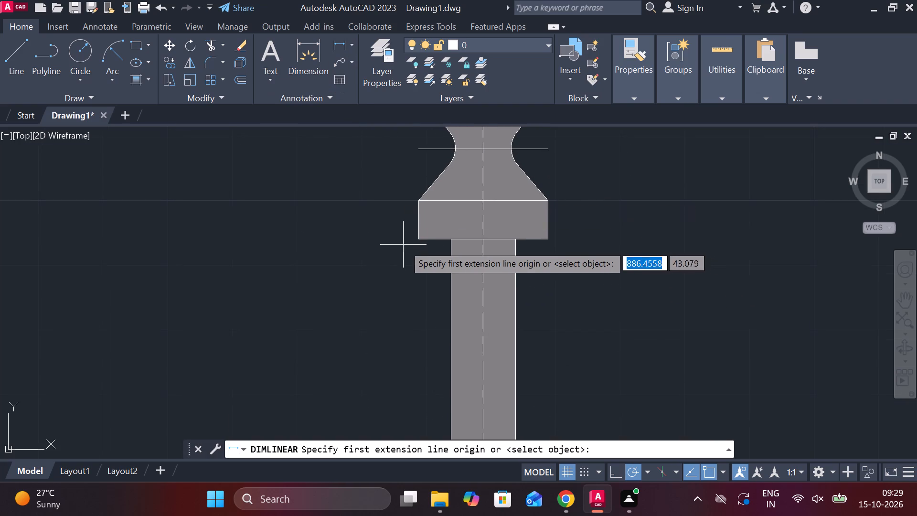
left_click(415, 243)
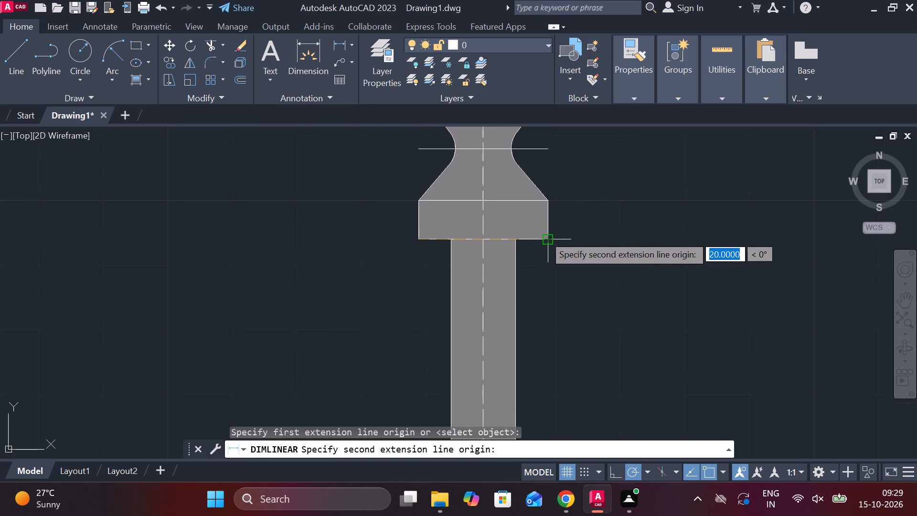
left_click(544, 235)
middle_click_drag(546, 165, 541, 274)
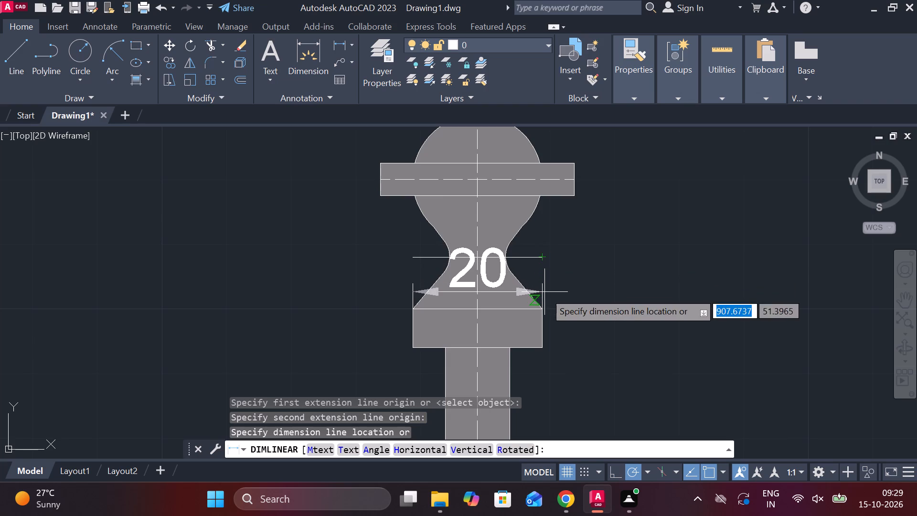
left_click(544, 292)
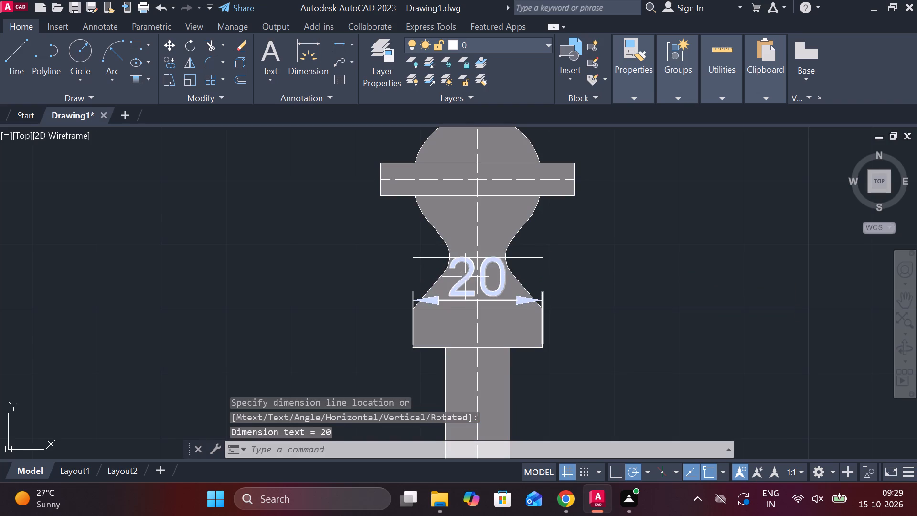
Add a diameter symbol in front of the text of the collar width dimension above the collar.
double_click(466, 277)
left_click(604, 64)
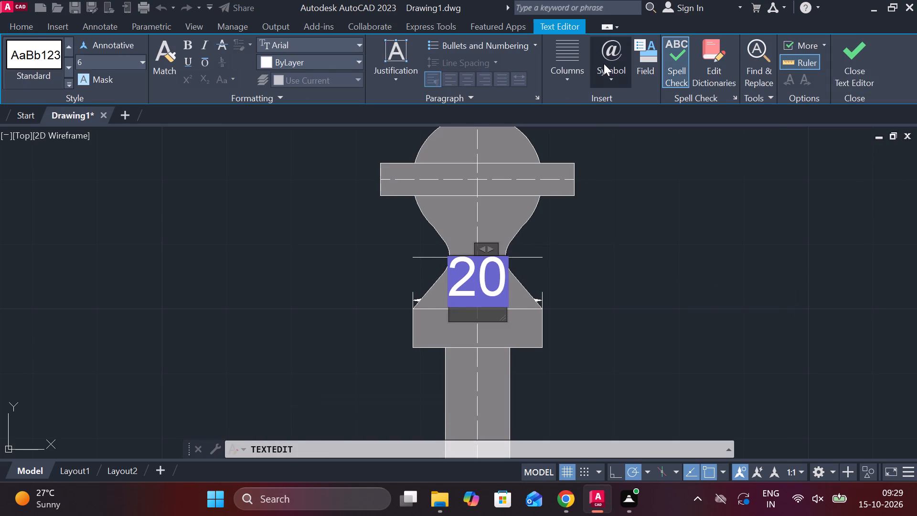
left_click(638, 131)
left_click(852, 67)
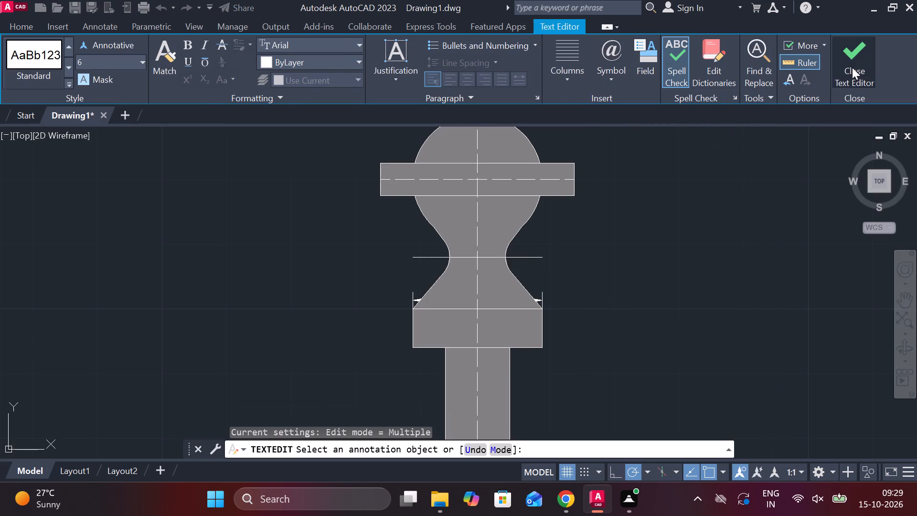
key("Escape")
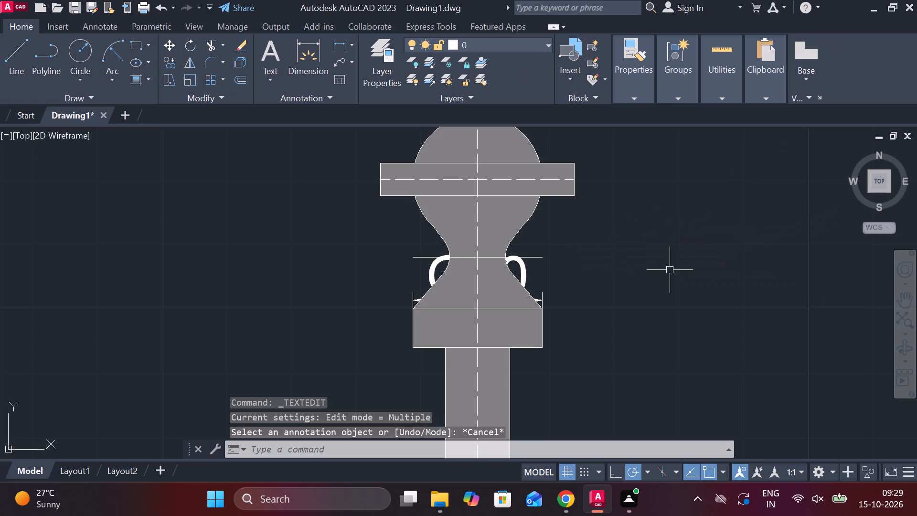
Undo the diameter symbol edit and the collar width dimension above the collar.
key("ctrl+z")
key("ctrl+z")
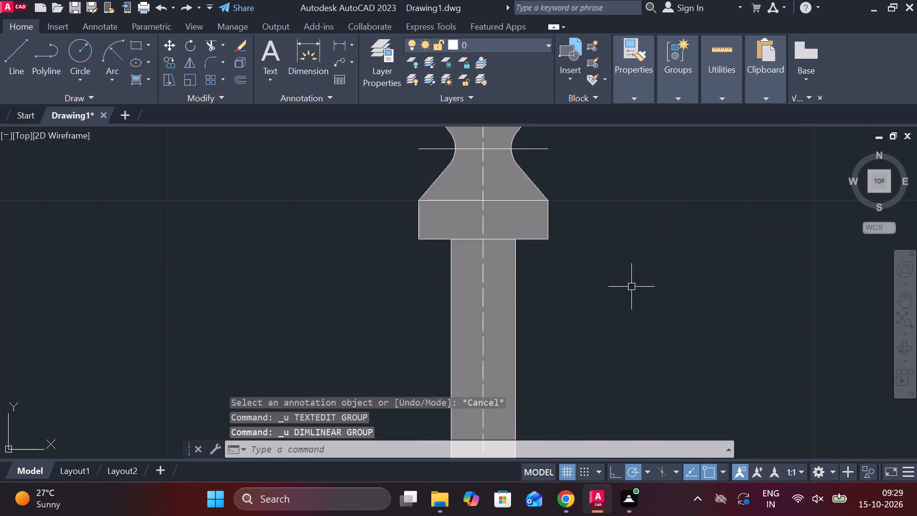
Add a vertical linear dimension for the overall length from the narrow tip's end to the top of the rounded head.
scroll(626, 288, "down", 1)
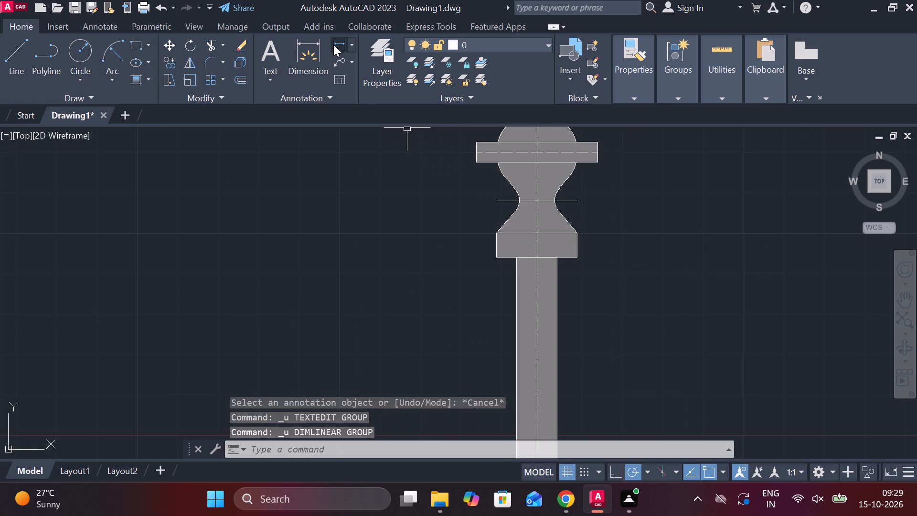
left_click(333, 44)
middle_click_drag(397, 263, 404, 193)
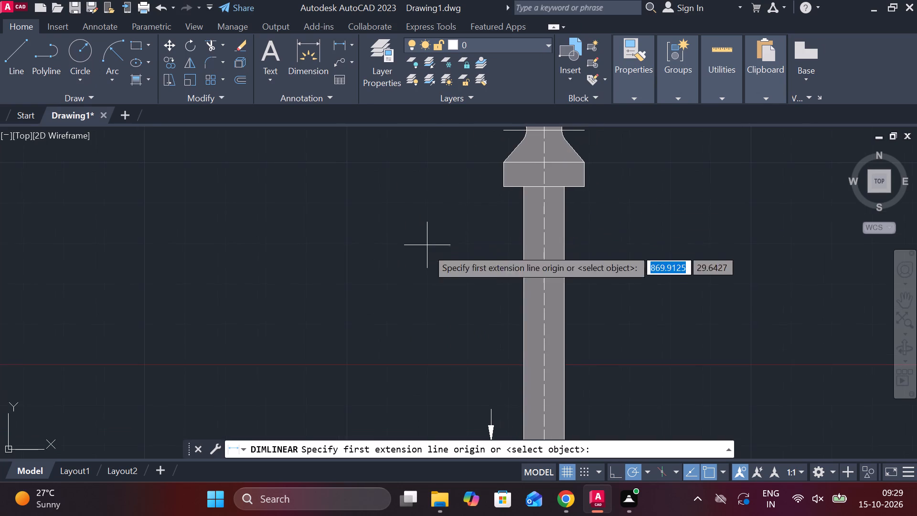
middle_click_drag(428, 333, 421, 195)
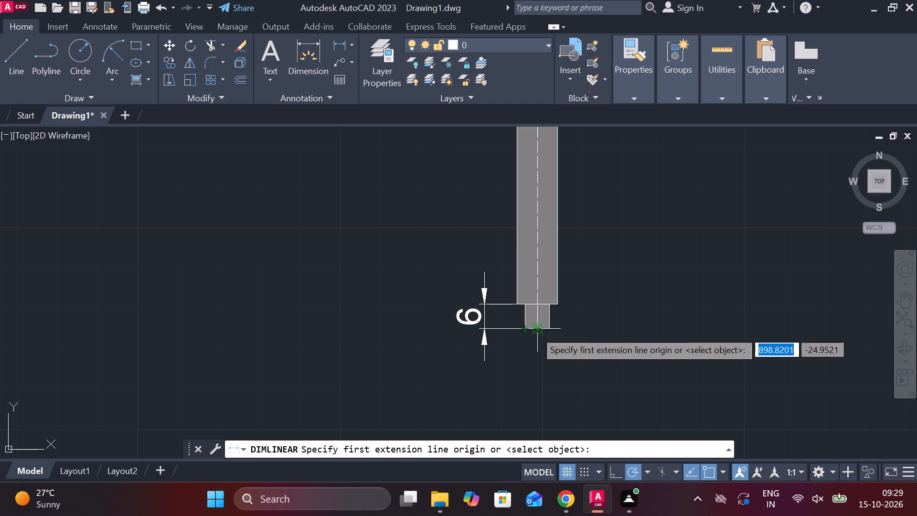
left_click(535, 331)
middle_click_drag(585, 240, 576, 395)
scroll(546, 233, "down", 2)
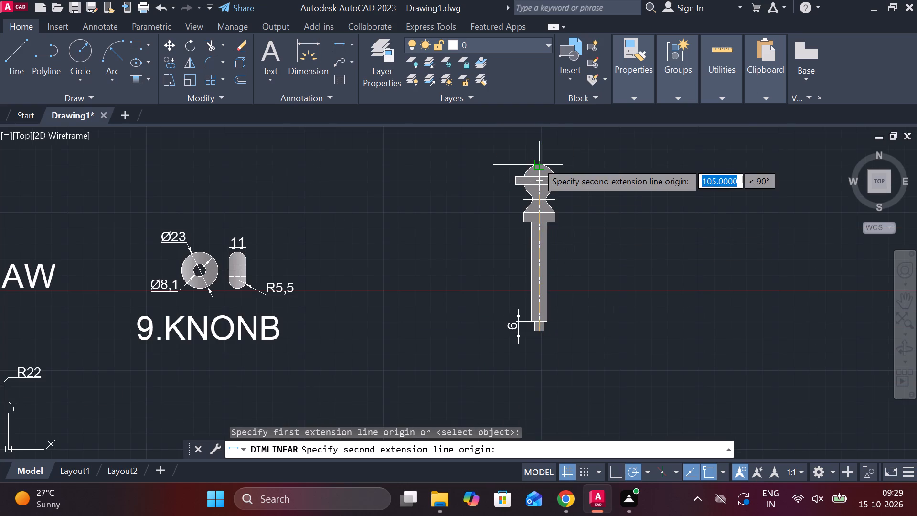
left_click(537, 162)
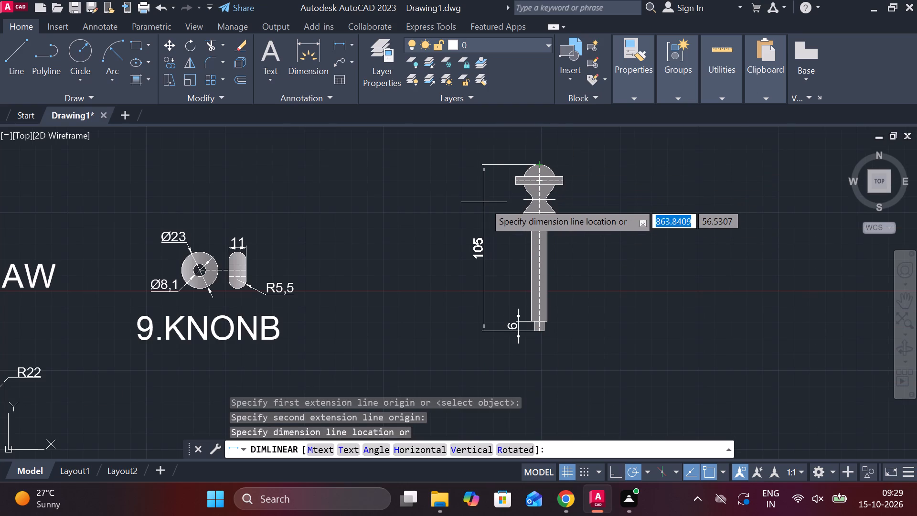
left_click(484, 202)
Add a vertical linear dimension for the collar's height, placed between the collar and the overall length dimension.
scroll(507, 202, "up", 1)
key("space")
scroll(514, 206, "up", 2)
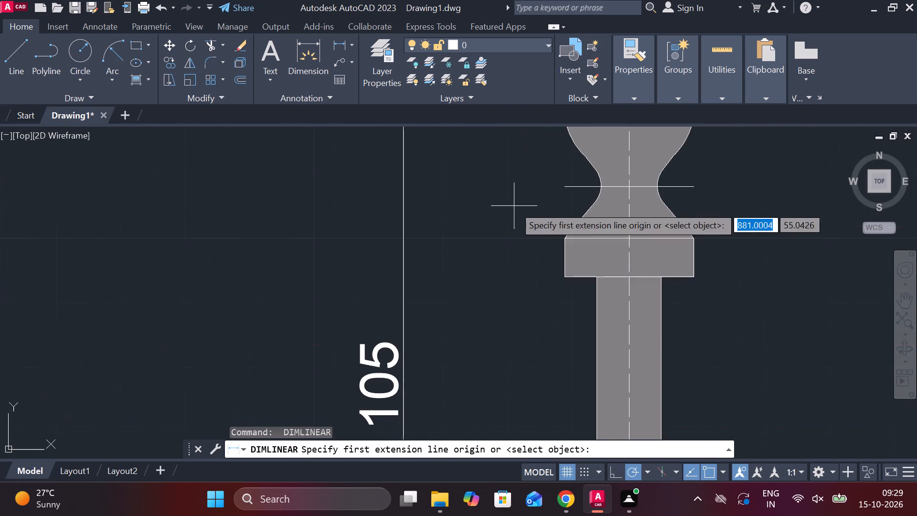
double_click(560, 244)
double_click(563, 270)
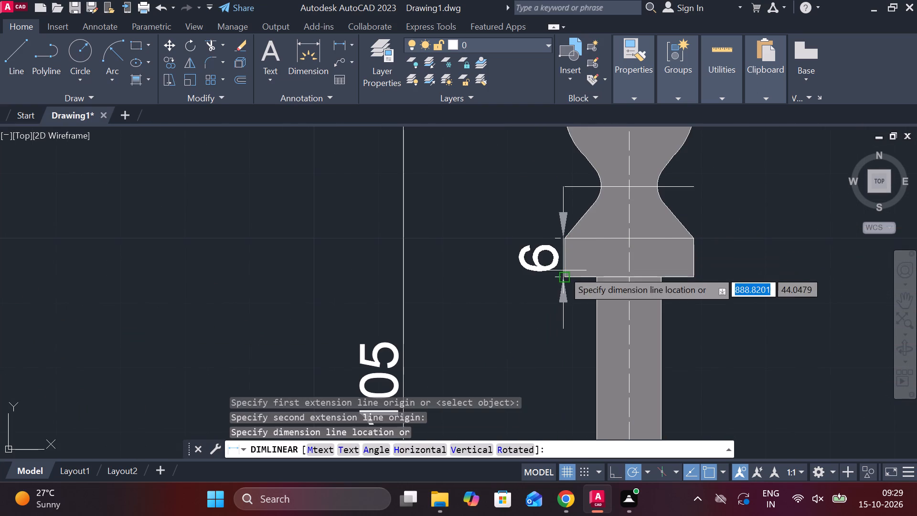
left_click(502, 276)
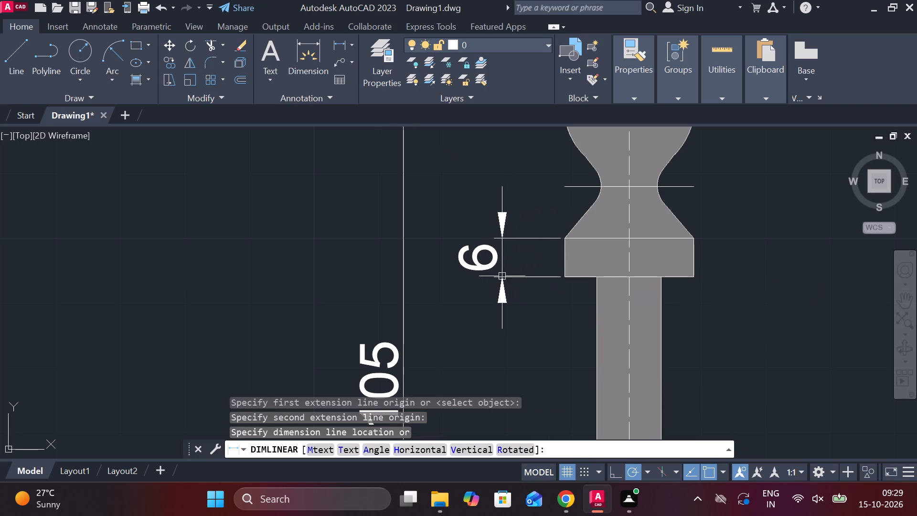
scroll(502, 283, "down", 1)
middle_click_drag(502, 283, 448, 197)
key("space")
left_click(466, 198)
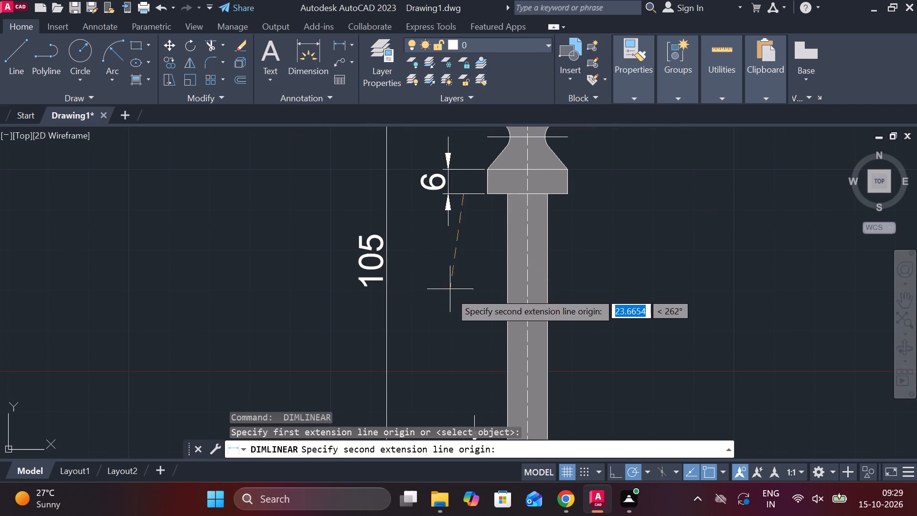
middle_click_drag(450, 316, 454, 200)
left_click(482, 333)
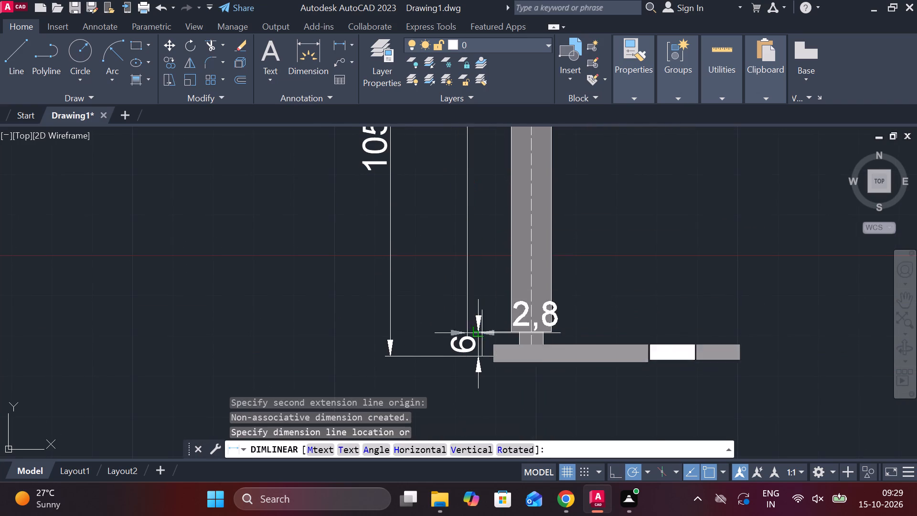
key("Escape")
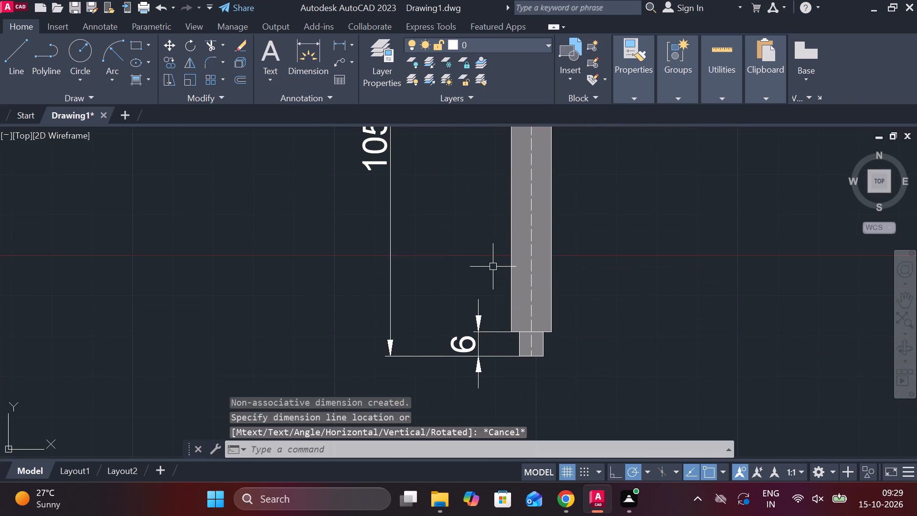
Add a vertical linear dimension for the long shank section between the narrow tip's shoulder and the collar's underside.
key("space")
left_click(510, 336)
middle_click_drag(497, 222, 510, 381)
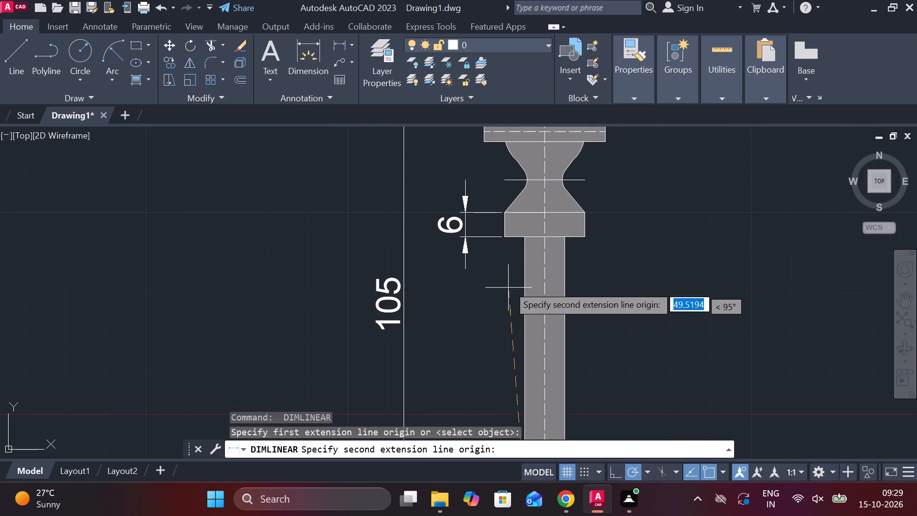
left_click(526, 239)
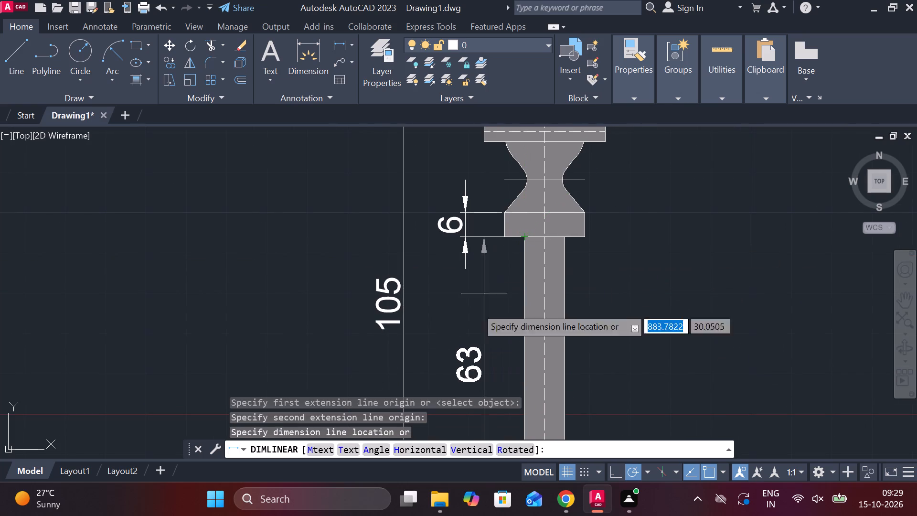
left_click(466, 321)
scroll(466, 321, "down", 1)
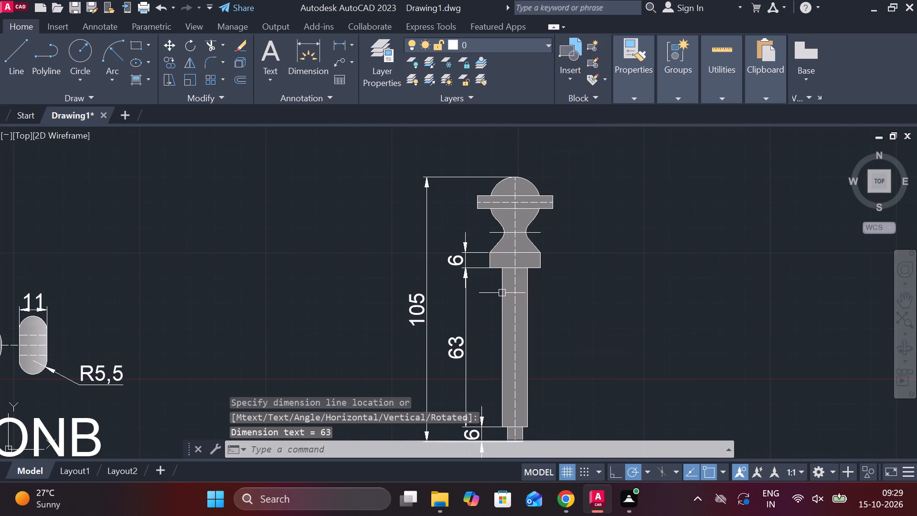
Add a vertical linear dimension for the cross bar's thickness, placed just beyond the bar's end opposite the overall length dimension.
middle_click_drag(640, 249, 595, 323)
scroll(511, 275, "up", 2)
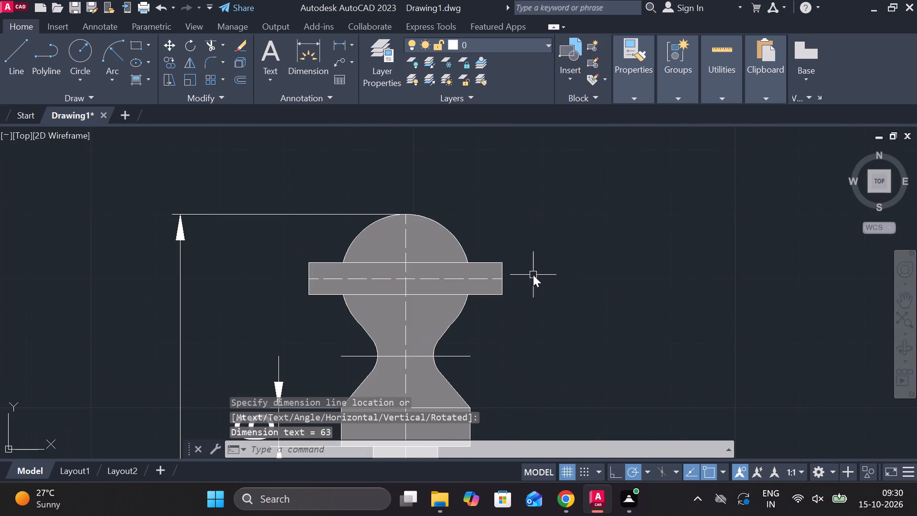
key("v")
key("Escape")
key("space")
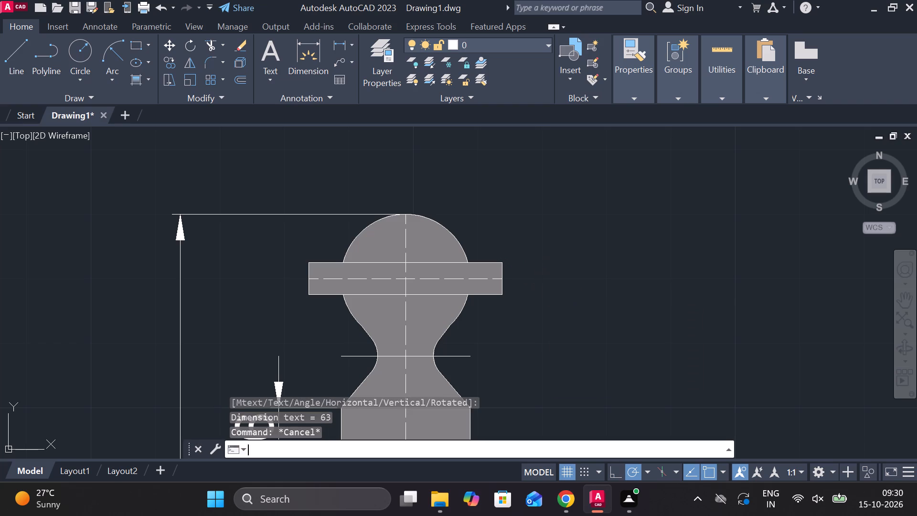
left_click(500, 262)
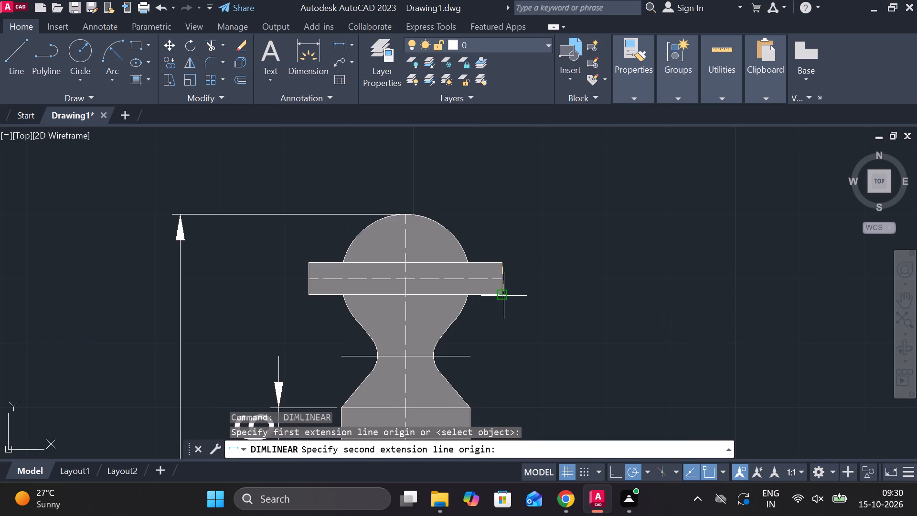
left_click(504, 296)
left_click(544, 291)
Add a vertical linear dimension from the top of the rounded head to the cross bar's upper edge, on the overall length dimension's side.
middle_click_drag(507, 229, 520, 231)
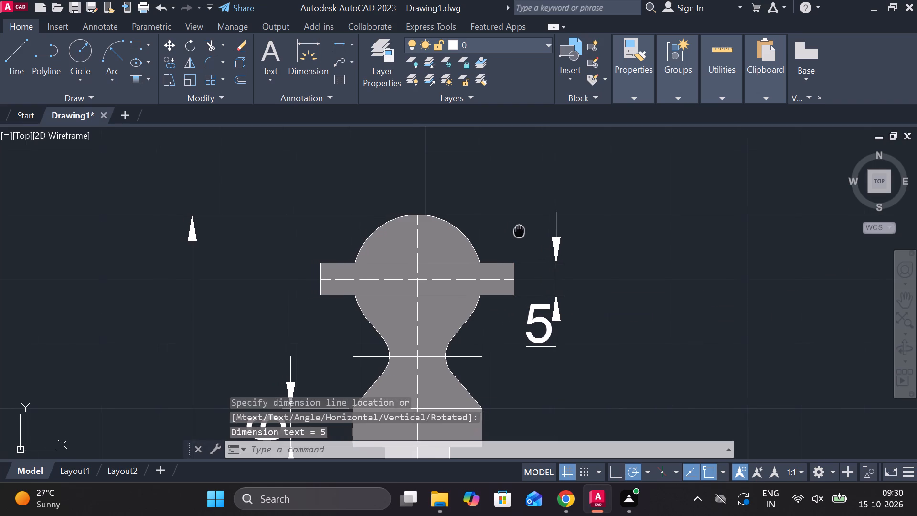
middle_click_drag(520, 231, 523, 231)
key("space")
left_click(422, 210)
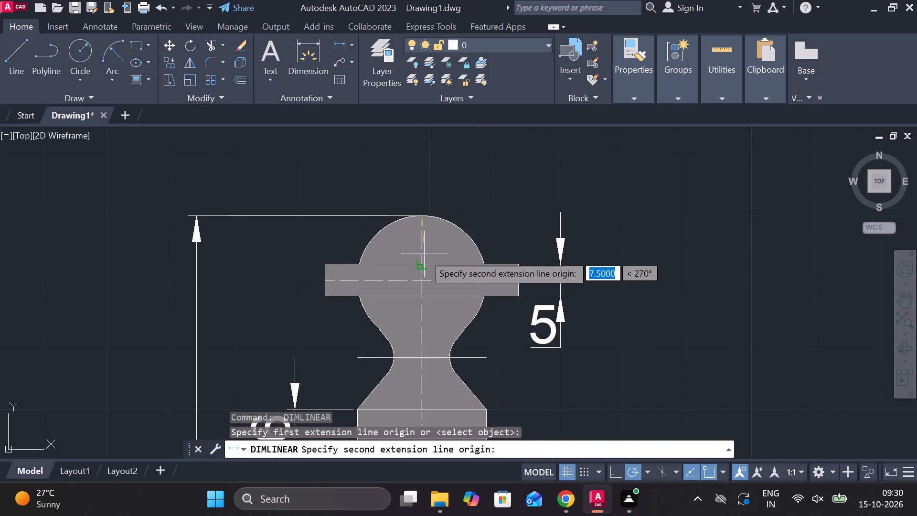
left_click(424, 259)
left_click(300, 256)
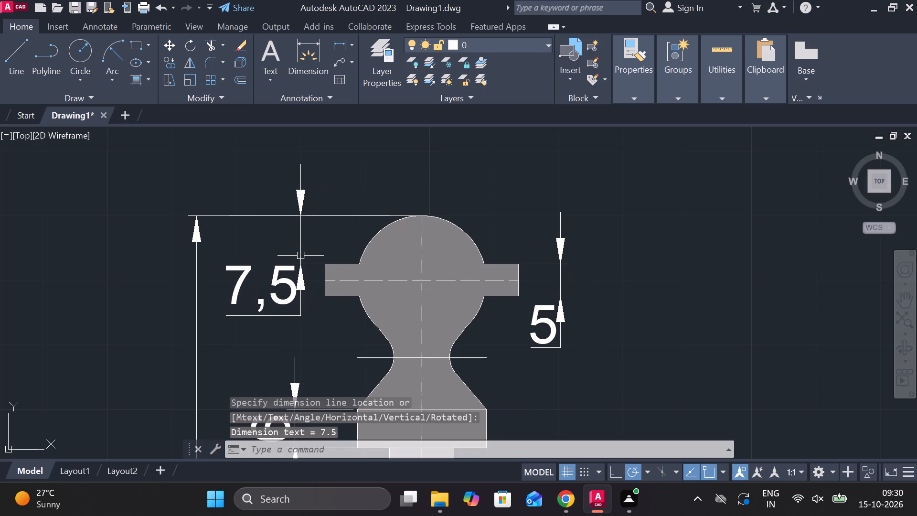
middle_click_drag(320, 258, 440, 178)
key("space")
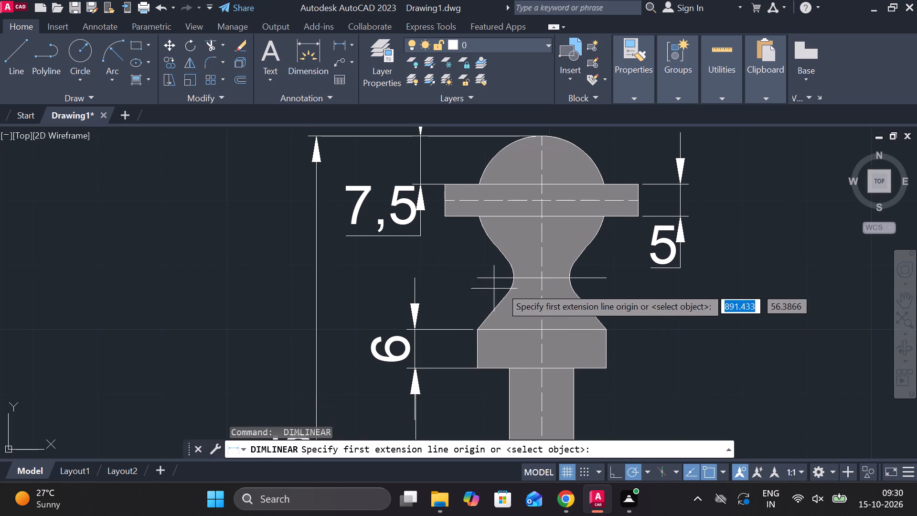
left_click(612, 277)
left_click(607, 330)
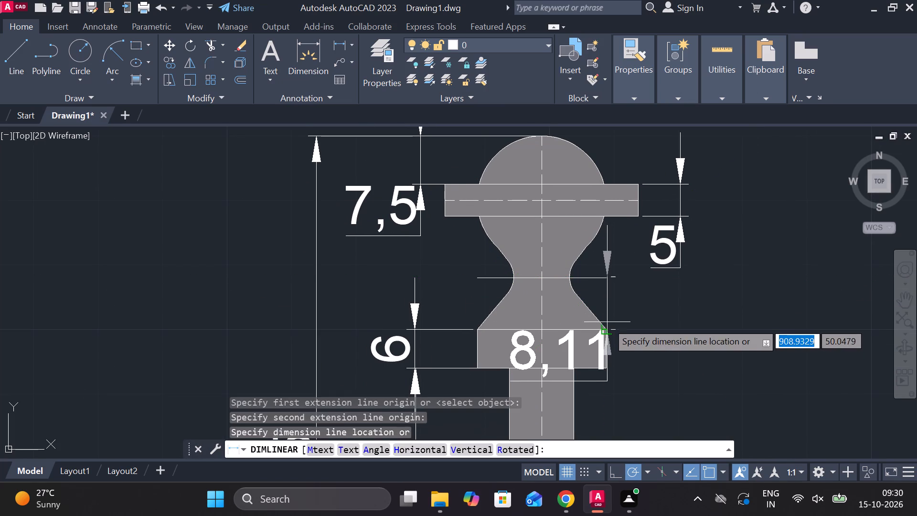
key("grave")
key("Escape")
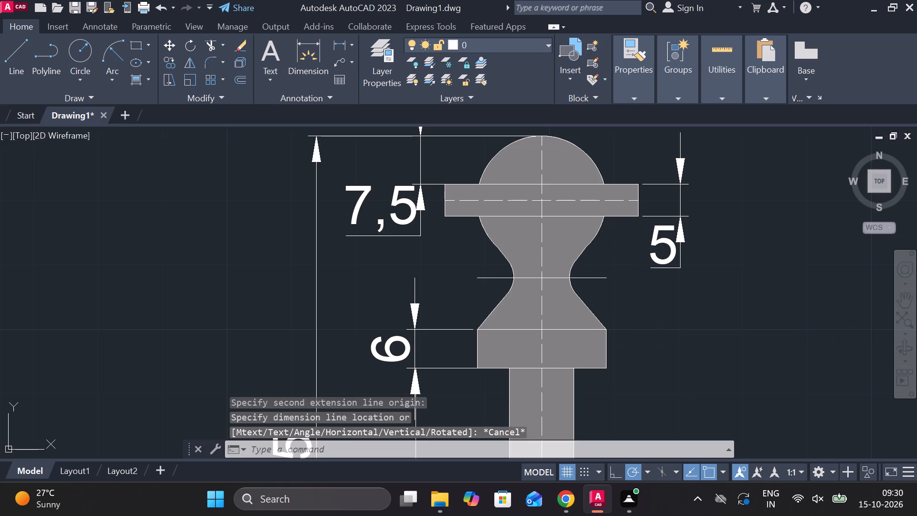
Add a vertical linear dimension from the collar's top edge to the neck's horizontal line, placed on the cross bar thickness dimension's side.
key("space")
left_click(543, 333)
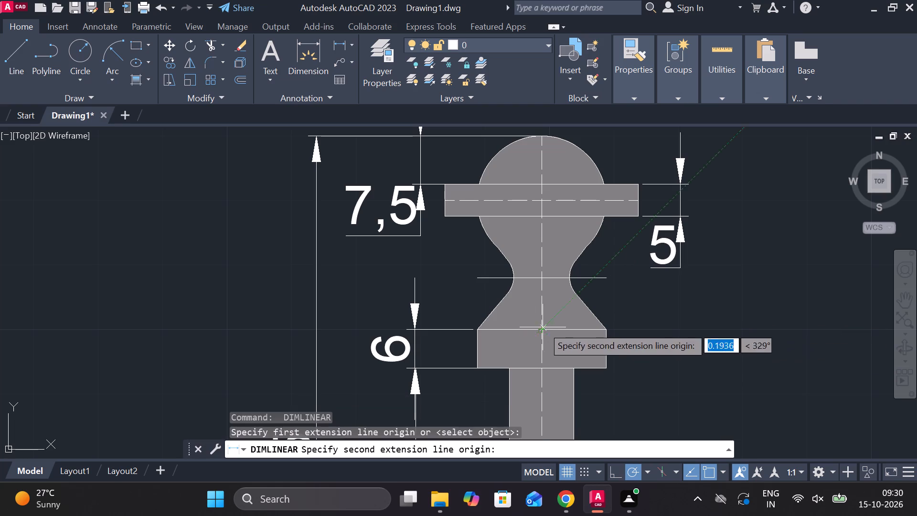
left_click(542, 279)
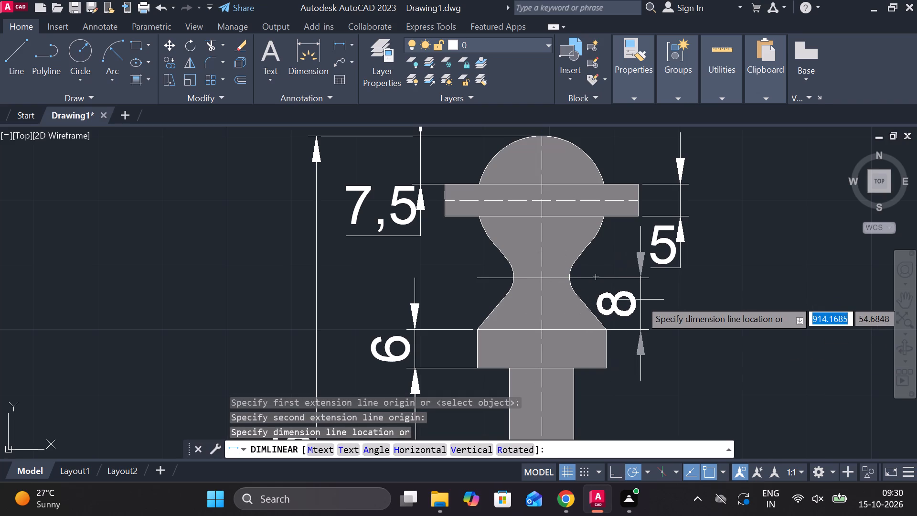
left_click(640, 300)
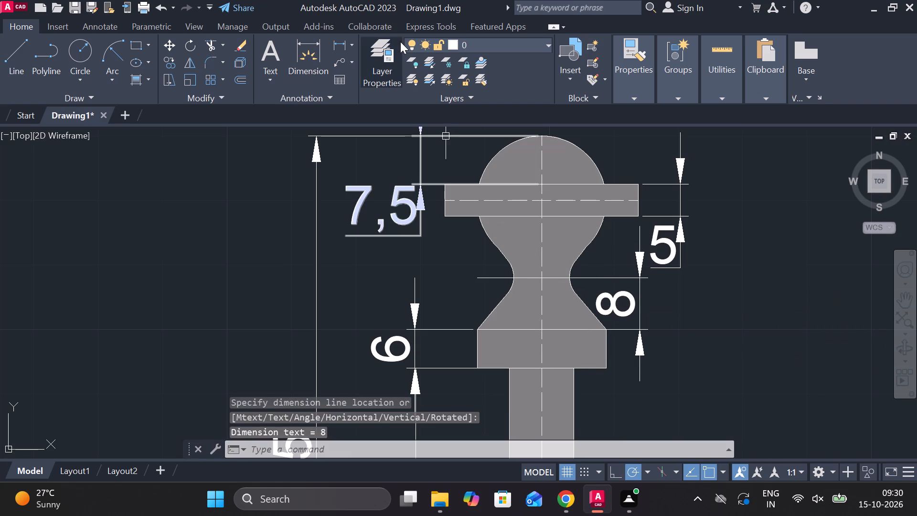
Add a radius dimension to the concave neck arc between the cross bar and the collar, on the overall length dimension's side.
left_click(355, 46)
left_click(364, 183)
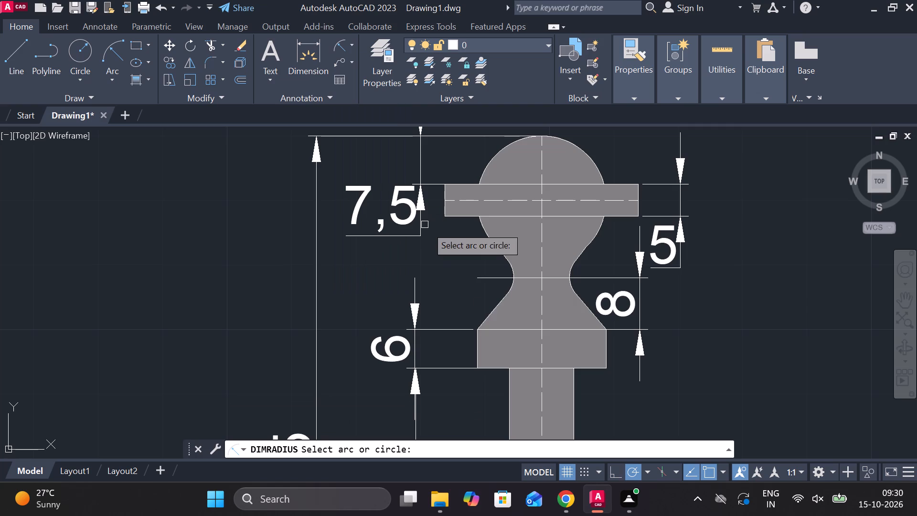
double_click(507, 269)
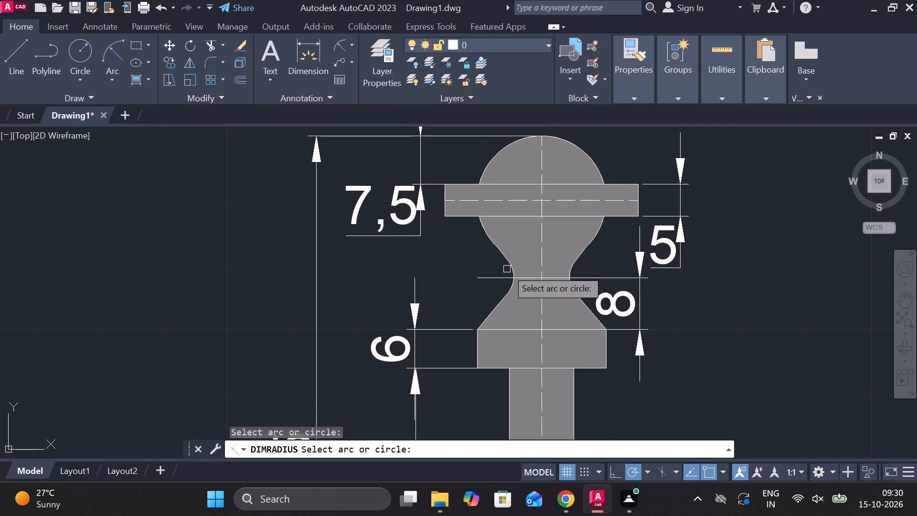
left_click(508, 269)
left_click(508, 269)
Add a horizontal linear dimension for the long shank section's width, placed across the shank.
scroll(550, 277, "down", 2)
middle_click_drag(644, 322, 551, 156)
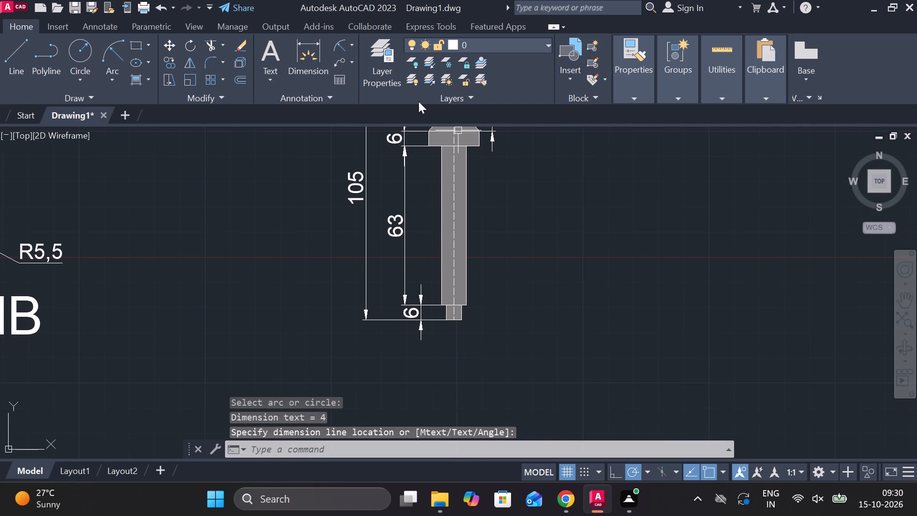
left_click(352, 47)
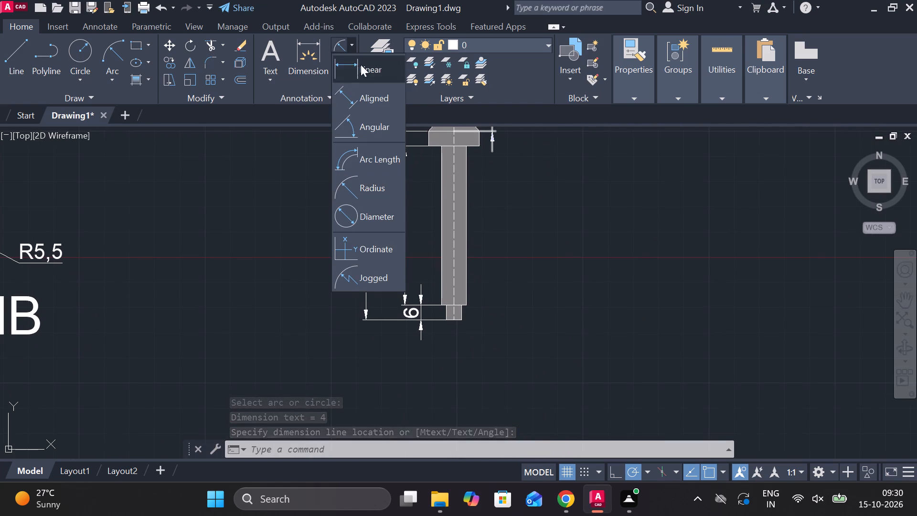
left_click(362, 68)
scroll(432, 204, "up", 1)
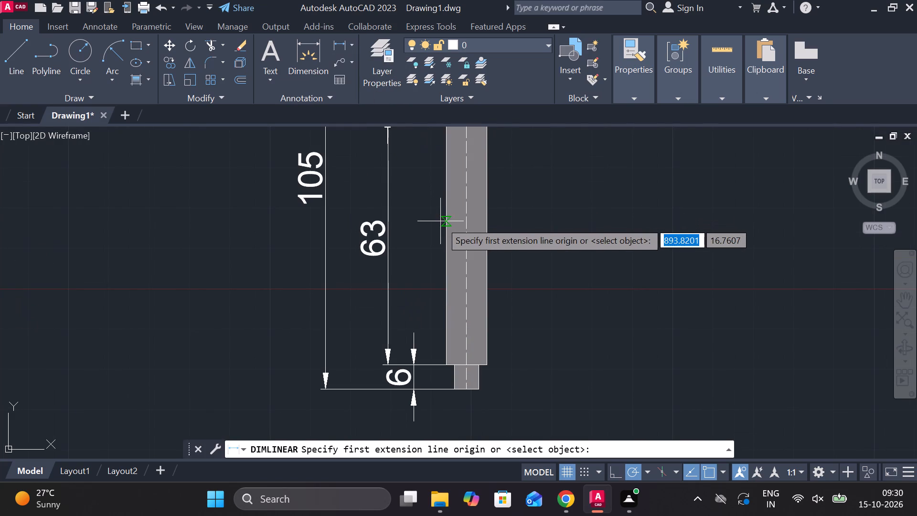
left_click(440, 221)
left_click(489, 225)
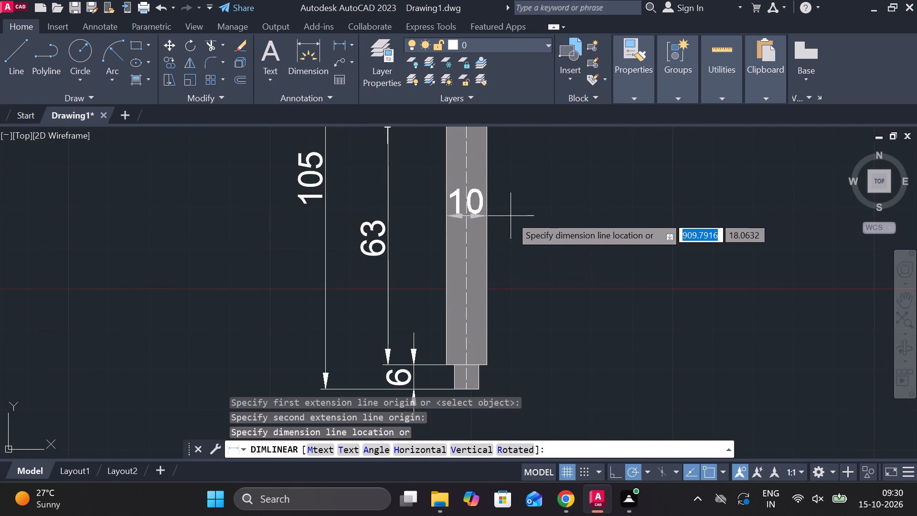
left_click(511, 216)
Add a horizontal linear dimension for the collar's width, placed just below the collar.
middle_click(515, 251)
scroll(514, 230, "down", 1)
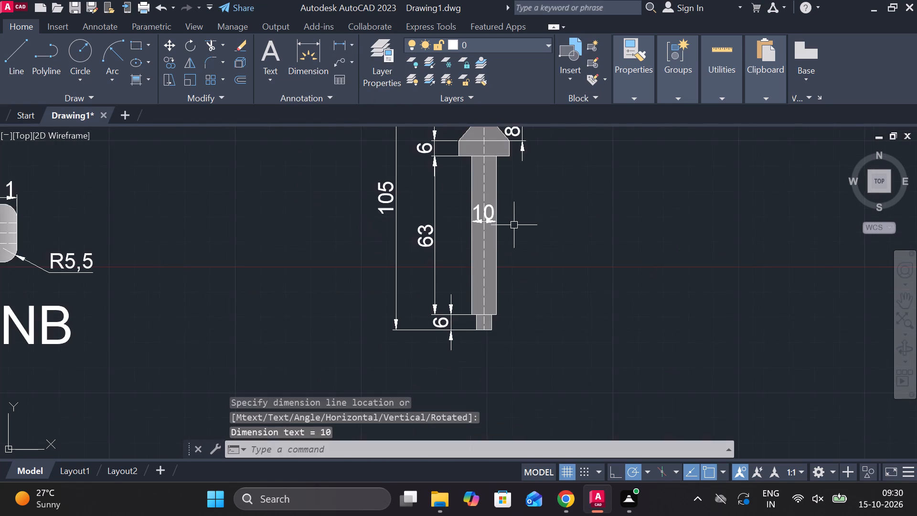
middle_click_drag(515, 217, 513, 265)
key("space")
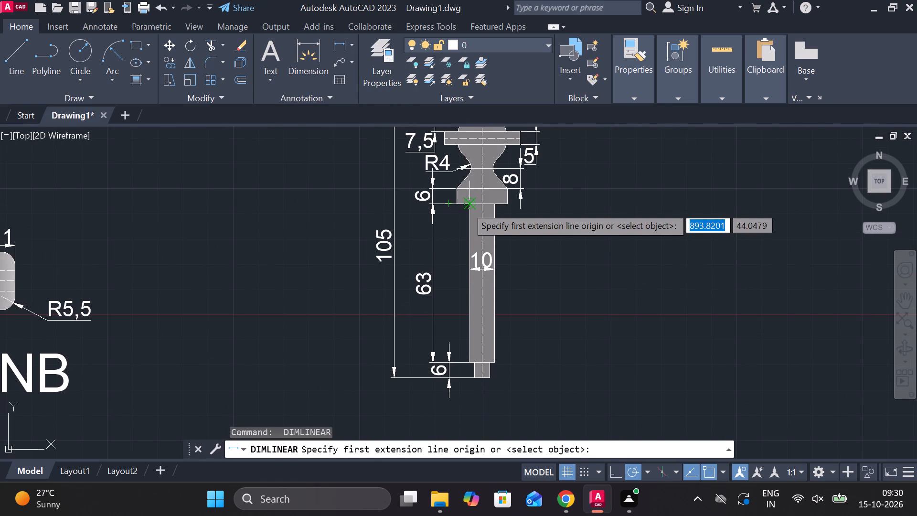
left_click(461, 206)
left_click(508, 208)
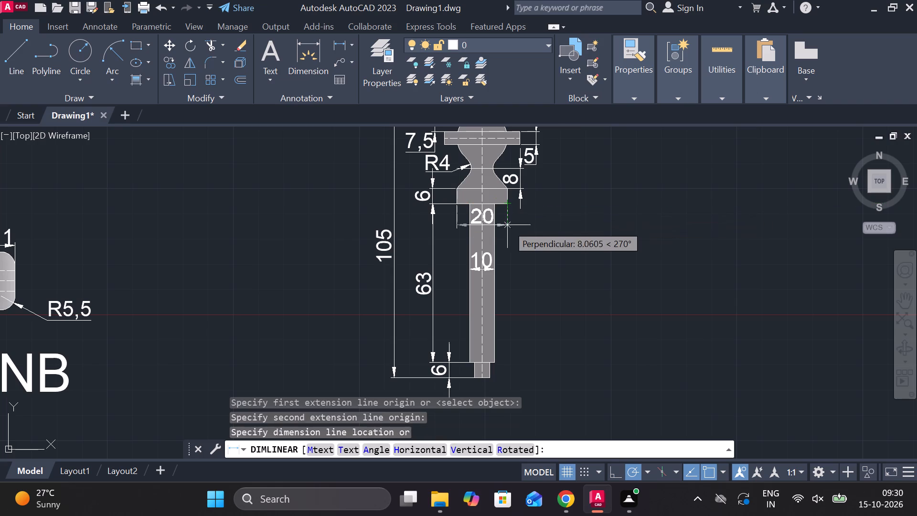
left_click(507, 238)
Add a horizontal linear dimension for the narrow tip's width, placed below the tip.
middle_click(565, 267)
scroll(511, 363, "up", 1)
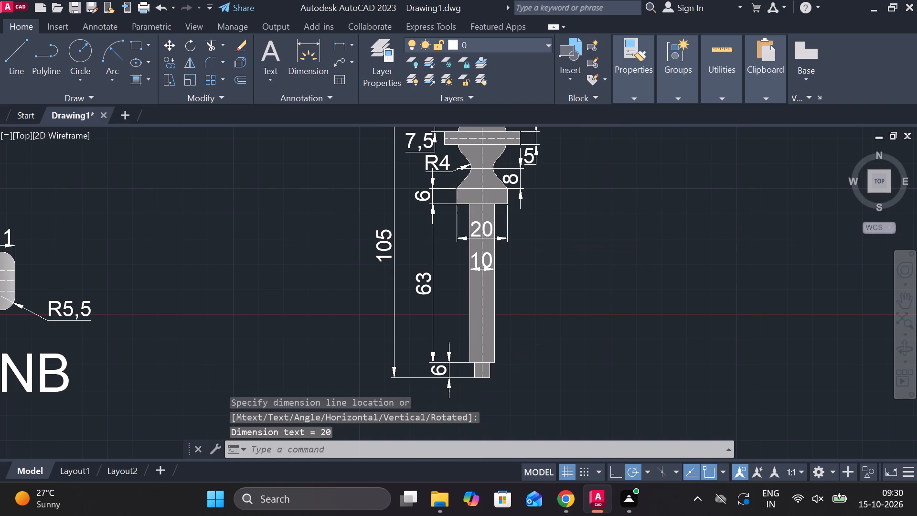
middle_click_drag(511, 372, 504, 265)
key("space")
scroll(451, 298, "up", 2)
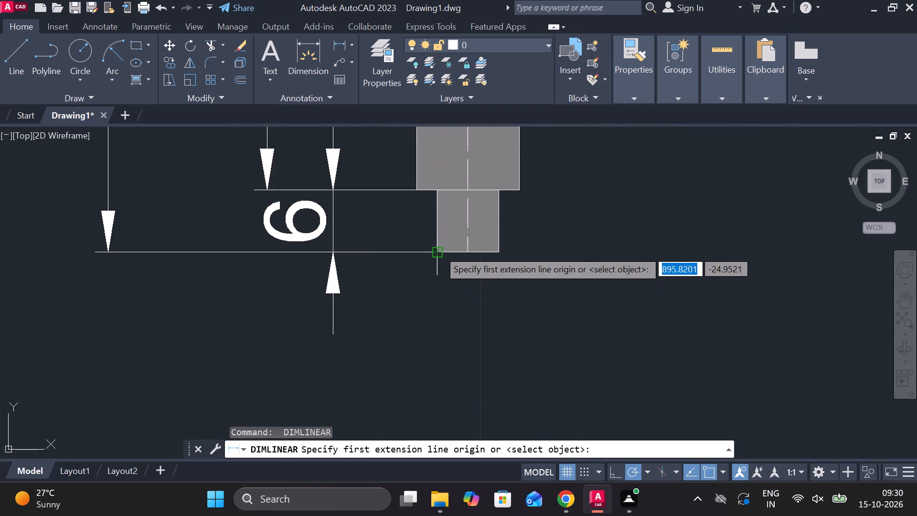
left_click(438, 250)
left_click(502, 250)
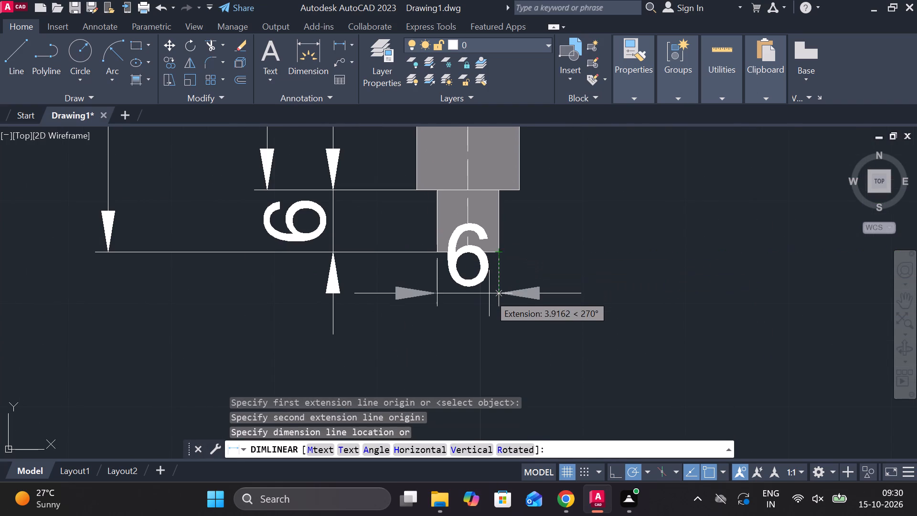
left_click(489, 301)
Move the narrow tip's width dimension farther below the tip so its text clears the shaded part.
scroll(542, 255, "down", 1)
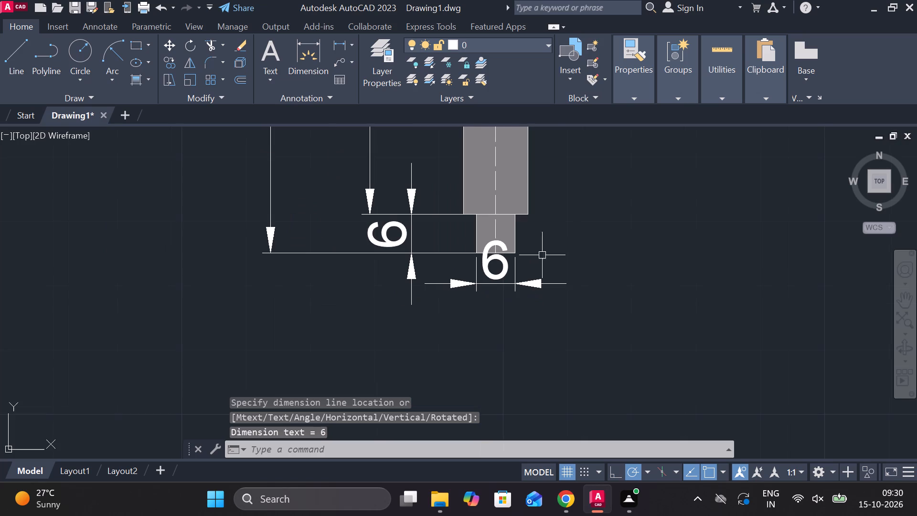
scroll(555, 245, "down", 1)
scroll(542, 257, "up", 1)
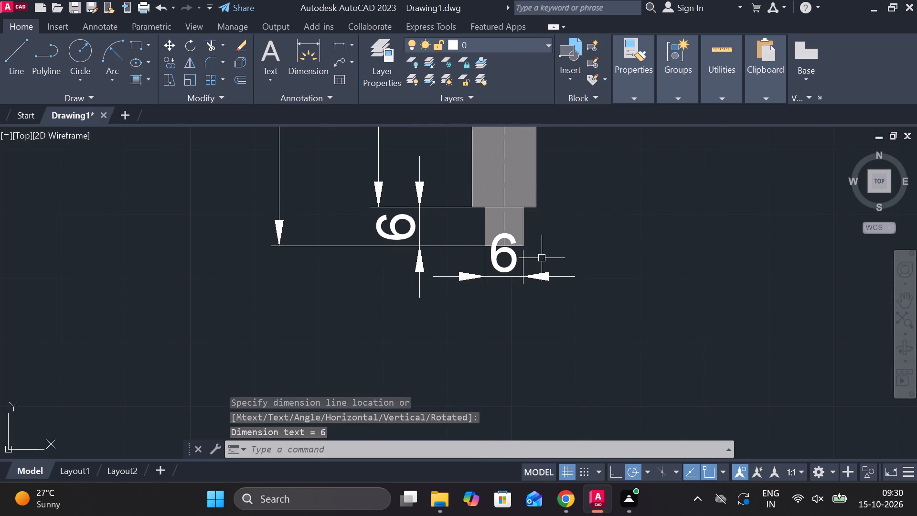
left_click(522, 283)
left_click(507, 253)
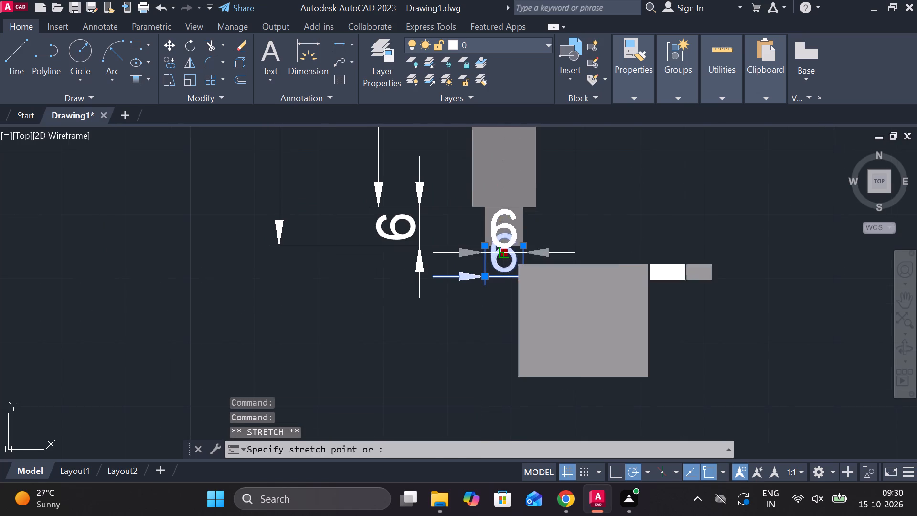
left_click(493, 304)
key("Escape")
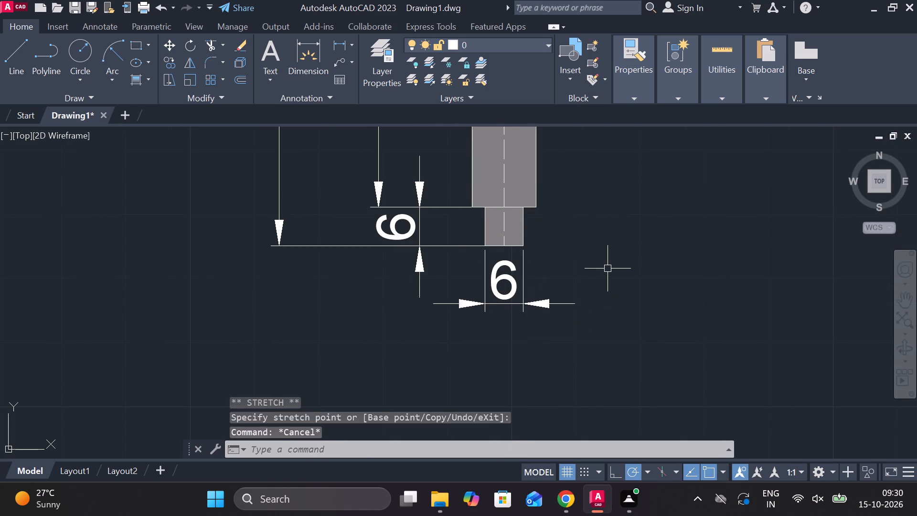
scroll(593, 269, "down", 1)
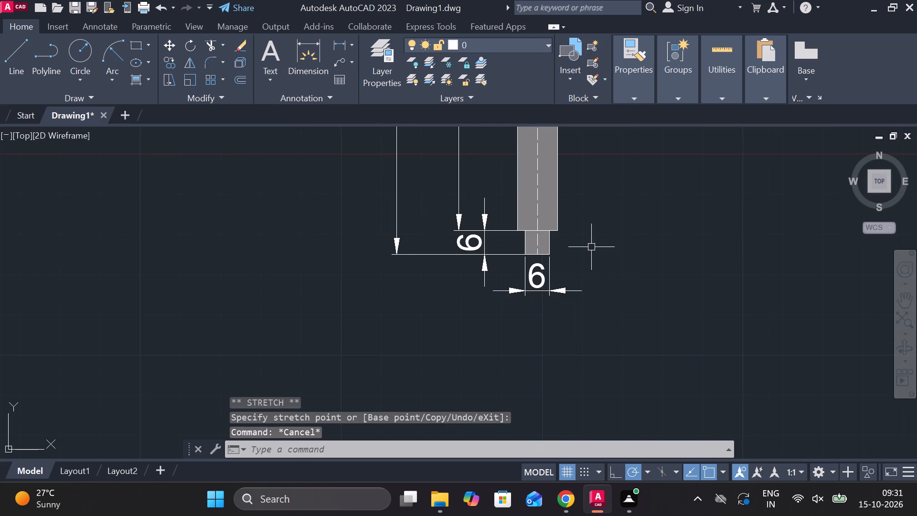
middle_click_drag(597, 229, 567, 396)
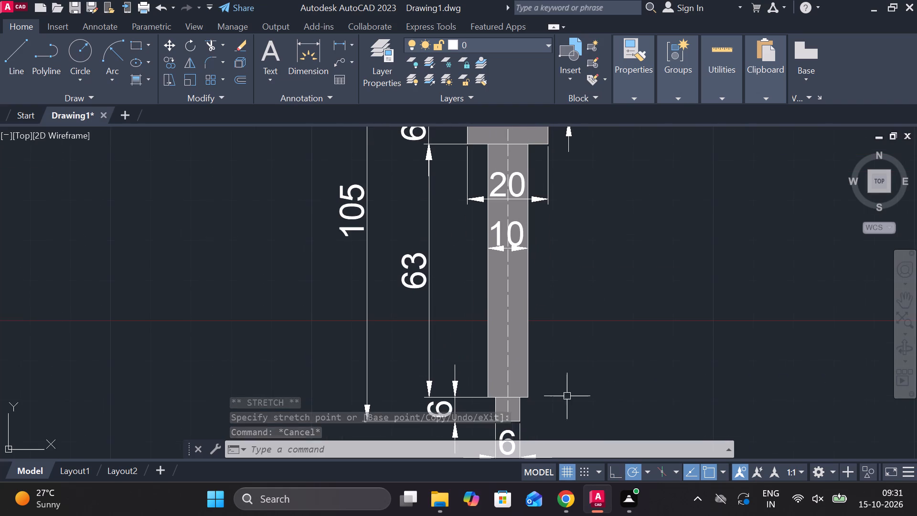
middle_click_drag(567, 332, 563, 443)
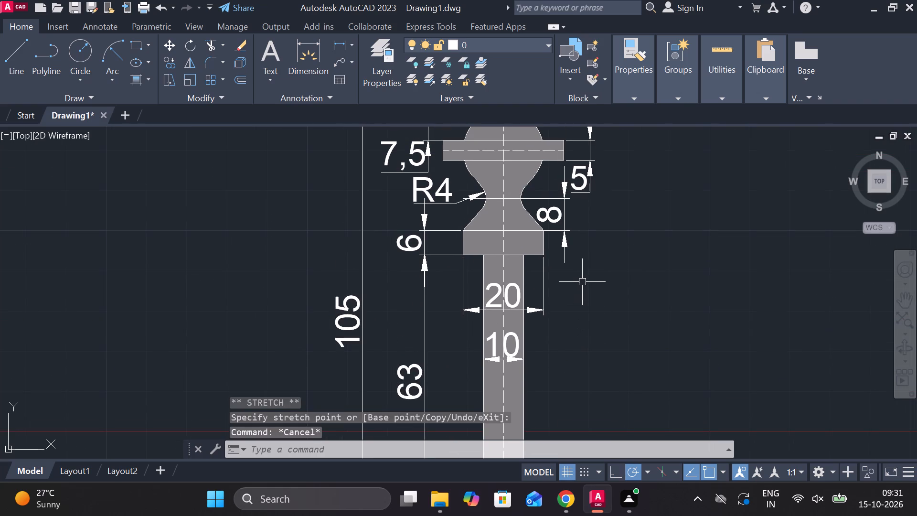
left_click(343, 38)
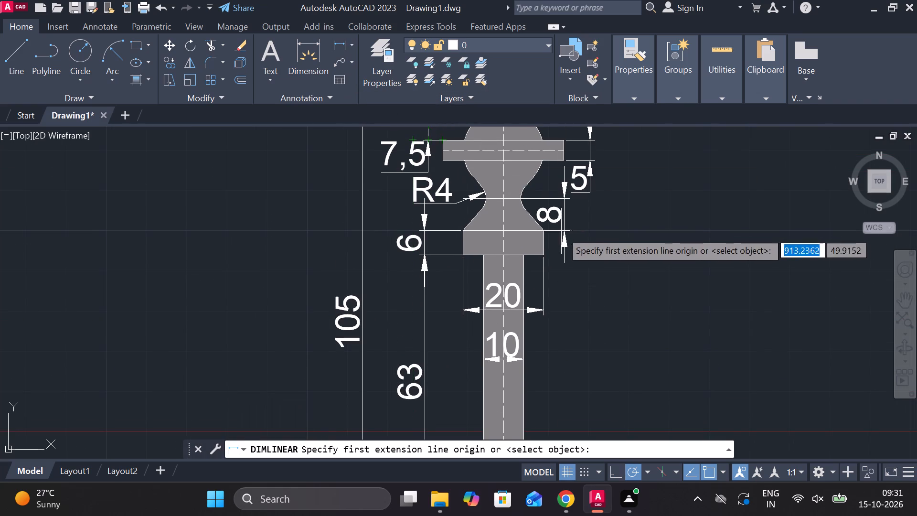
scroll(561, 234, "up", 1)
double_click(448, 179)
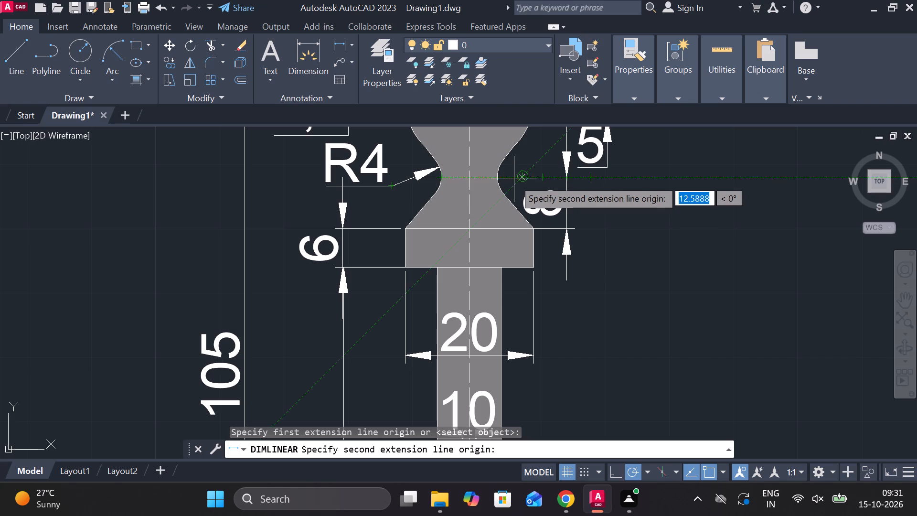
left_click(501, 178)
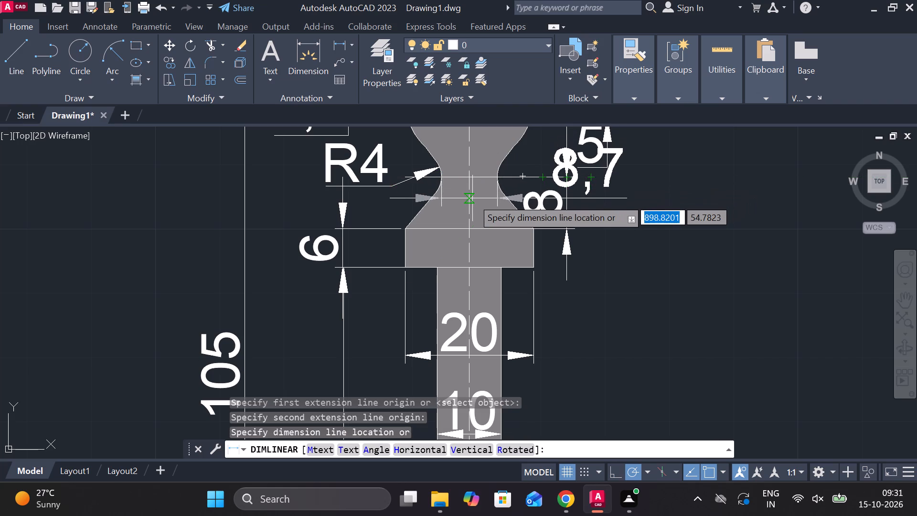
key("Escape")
Copy the "9.KNONB" label and paste the copy just below the dimensioned stepped shank with the rounded head.
scroll(473, 198, "down", 3)
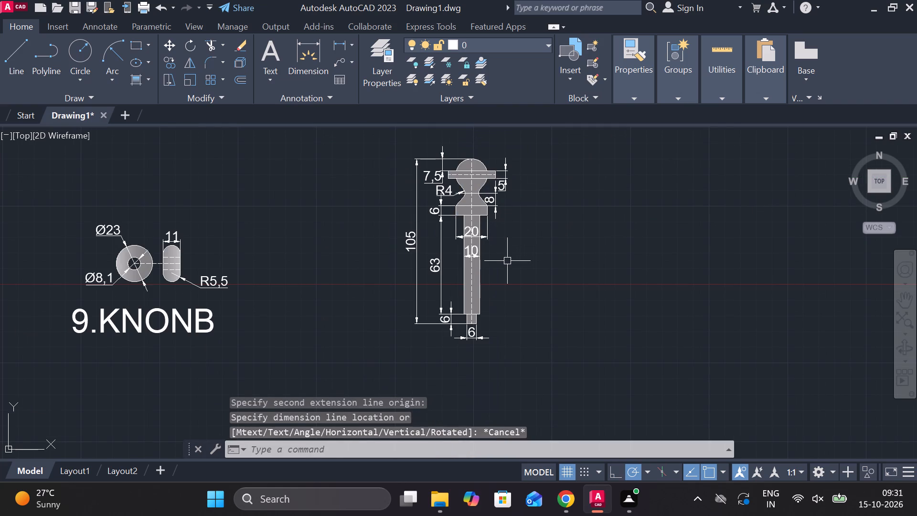
scroll(498, 263, "down", 1)
left_click(308, 304)
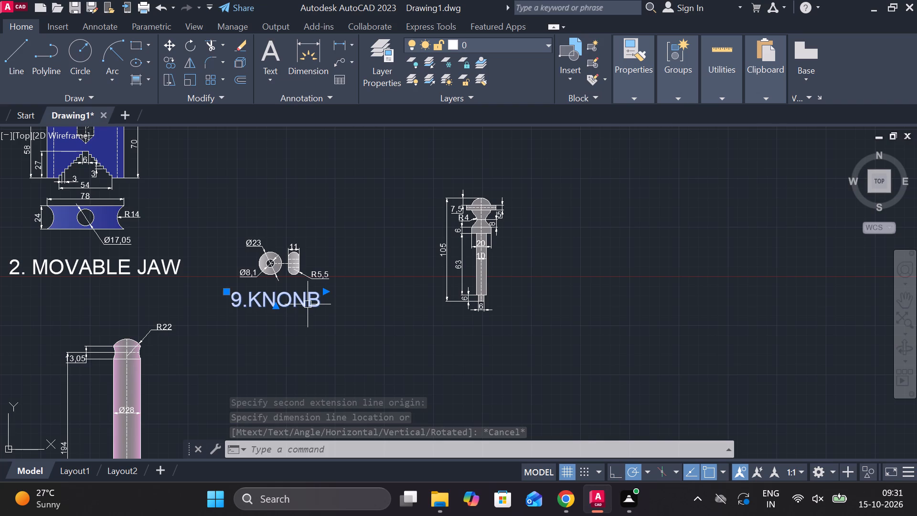
key("ctrl+c")
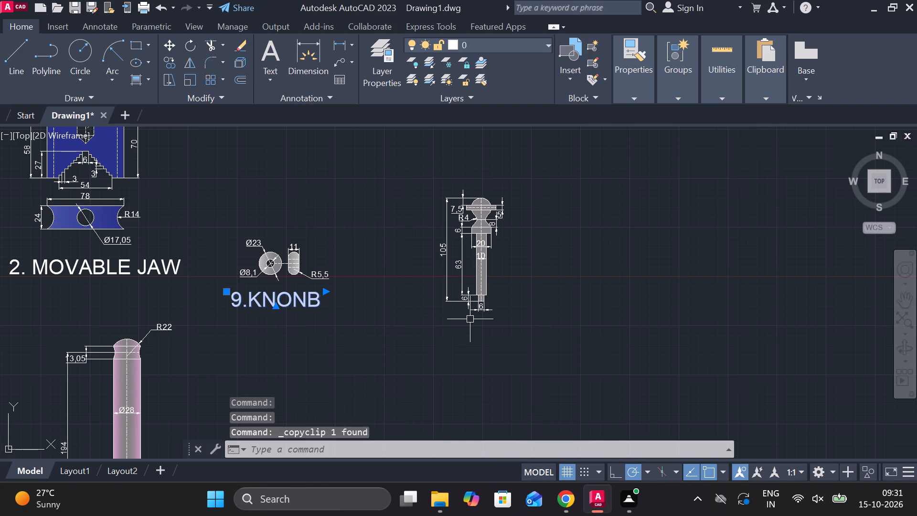
key("ctrl+space")
key("ctrl+v")
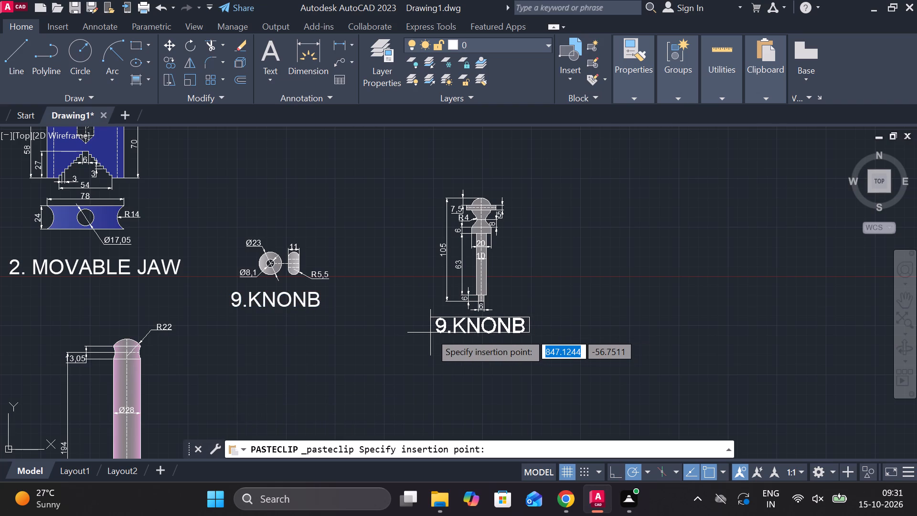
left_click(430, 334)
Change the copied label's text below the shank to "10.MOVING PIN".
scroll(445, 334, "up", 1)
double_click(478, 321)
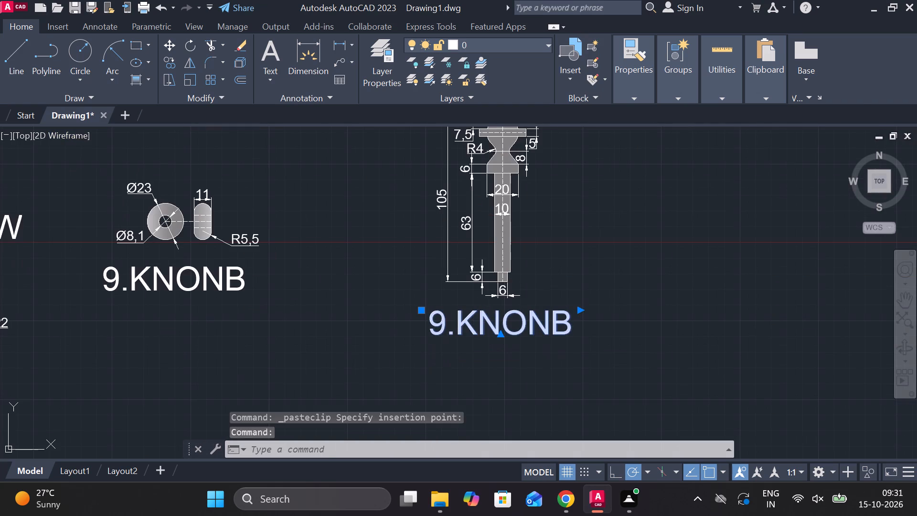
left_click(451, 319)
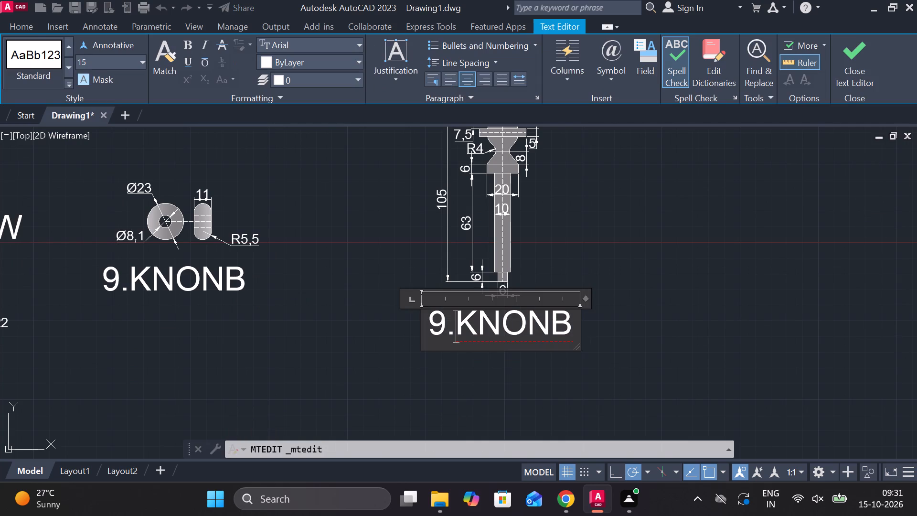
left_click(448, 321)
key("BackSpace")
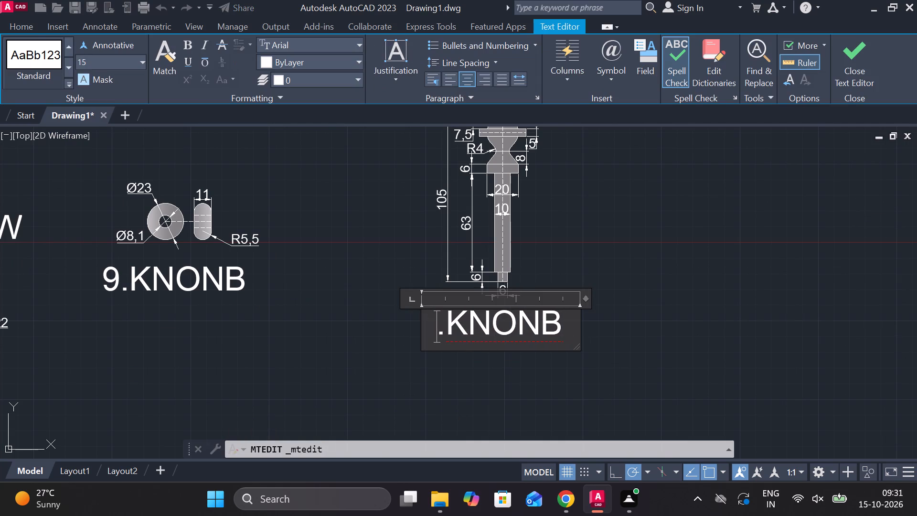
type("10")
left_click(575, 327)
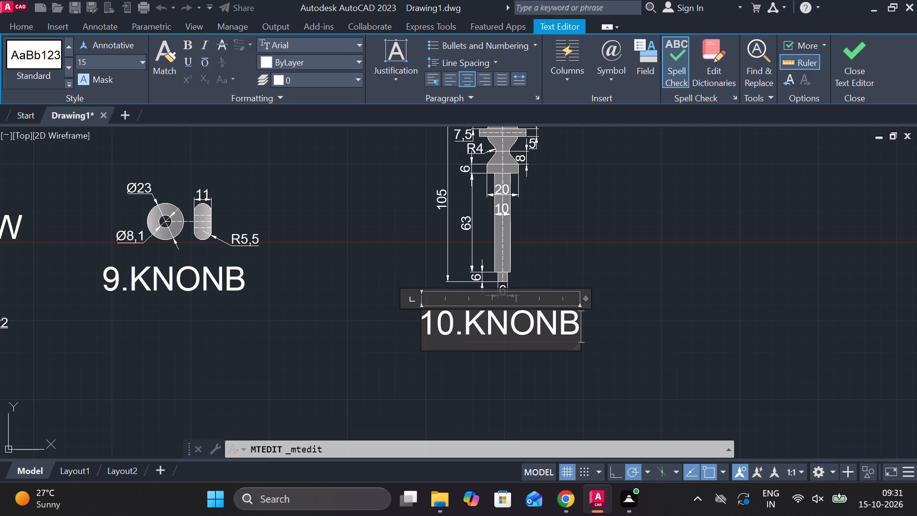
key("BackSpace")
key("BackSpace")
key("BackSpace")
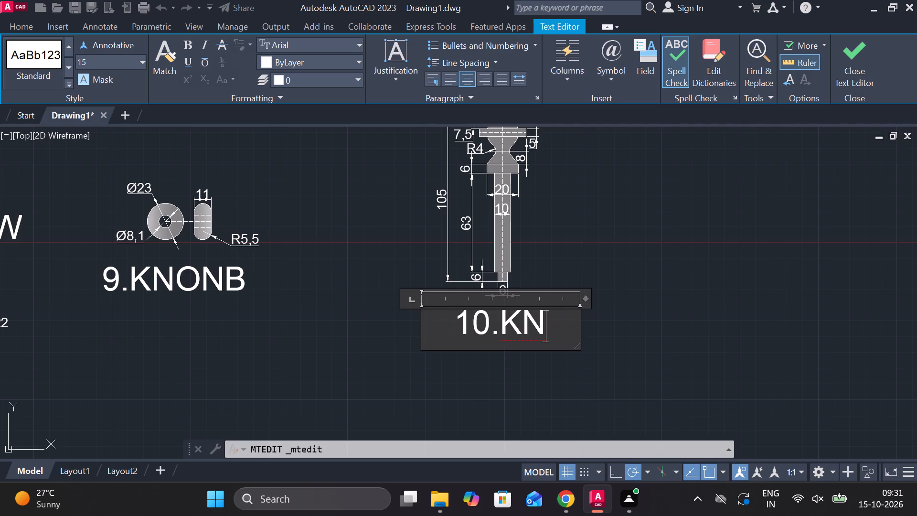
key("BackSpace")
key("BackSpace")
type("MOVING PIN")
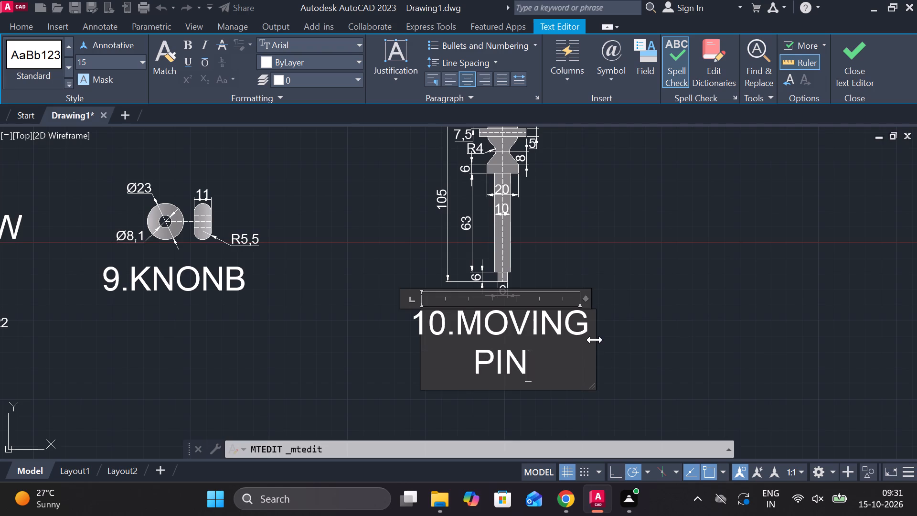
Widen the text frame of the "10.MOVING PIN" label so it fits on one line, and finish the text edit.
left_click_drag(595, 339, 633, 336)
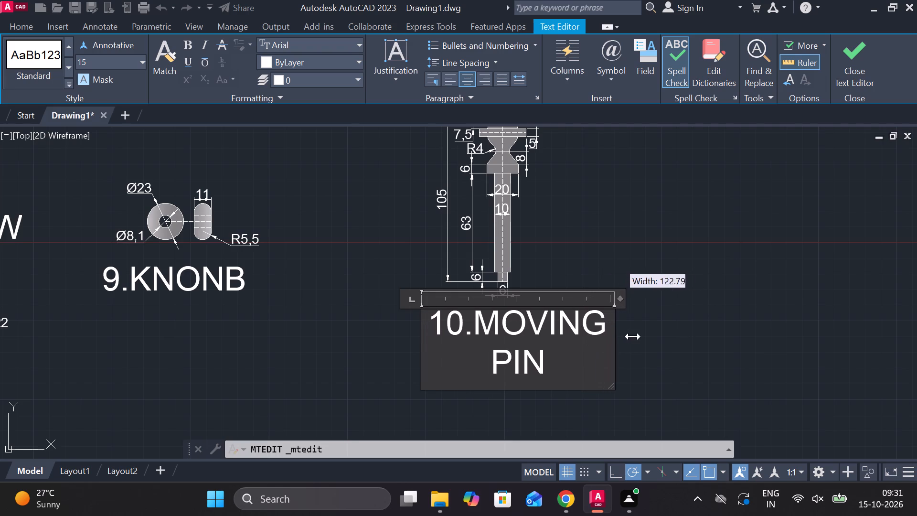
left_click_drag(633, 336, 673, 330)
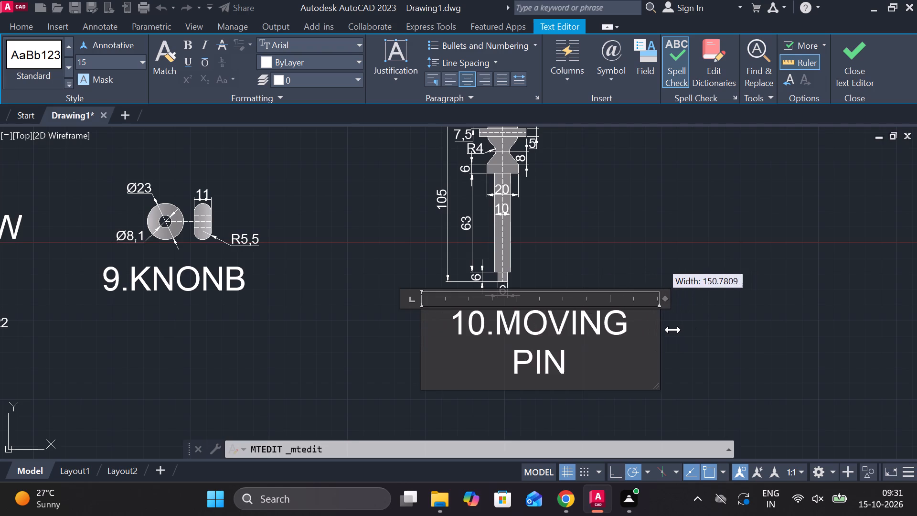
left_click_drag(673, 330, 679, 330)
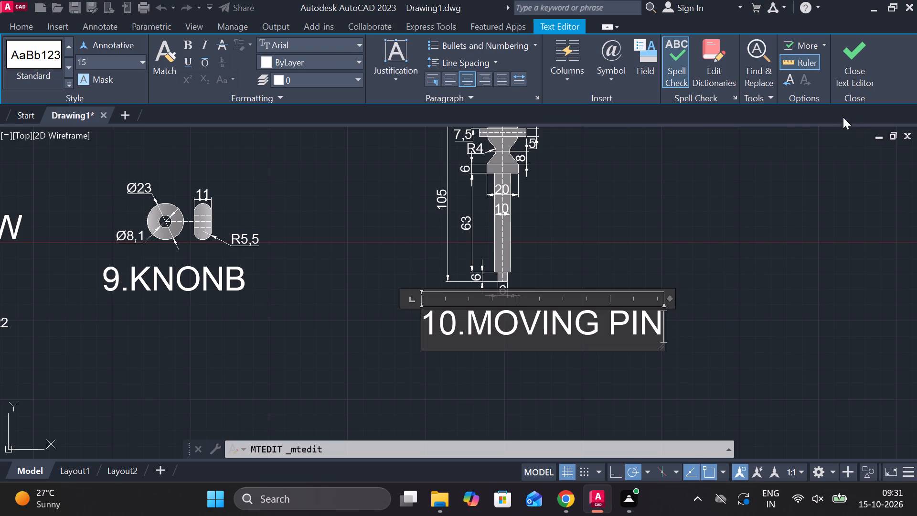
left_click(846, 91)
left_click(852, 73)
Correct the spelling of the knob's label to "9.KNOB".
middle_click_drag(278, 248, 422, 282)
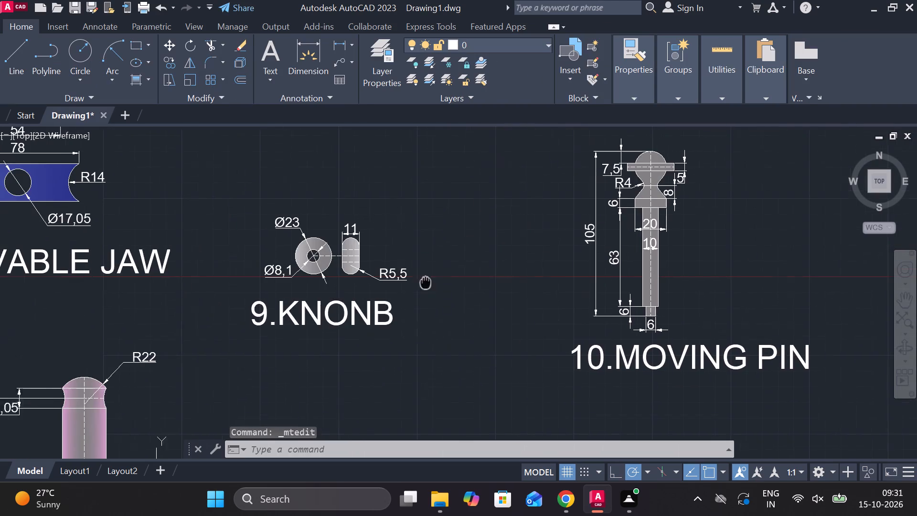
middle_click_drag(422, 282, 421, 282)
triple_click(367, 322)
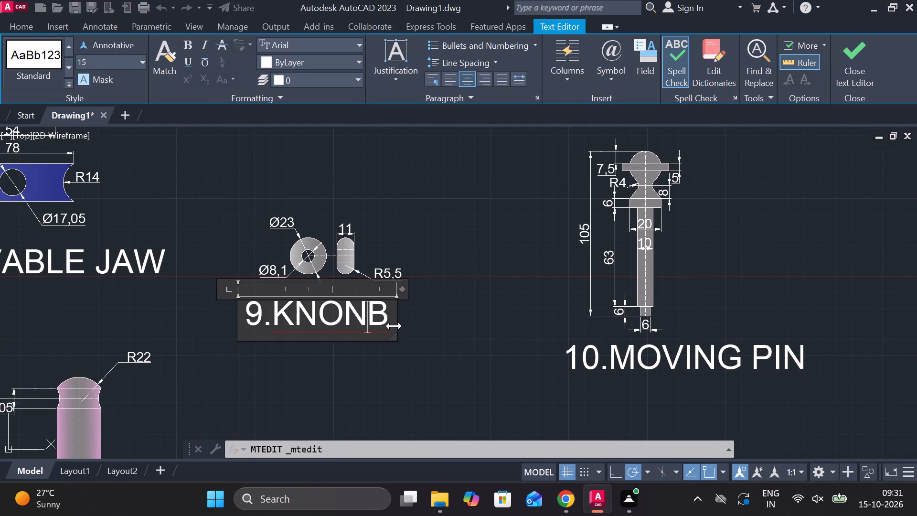
key("BackSpace")
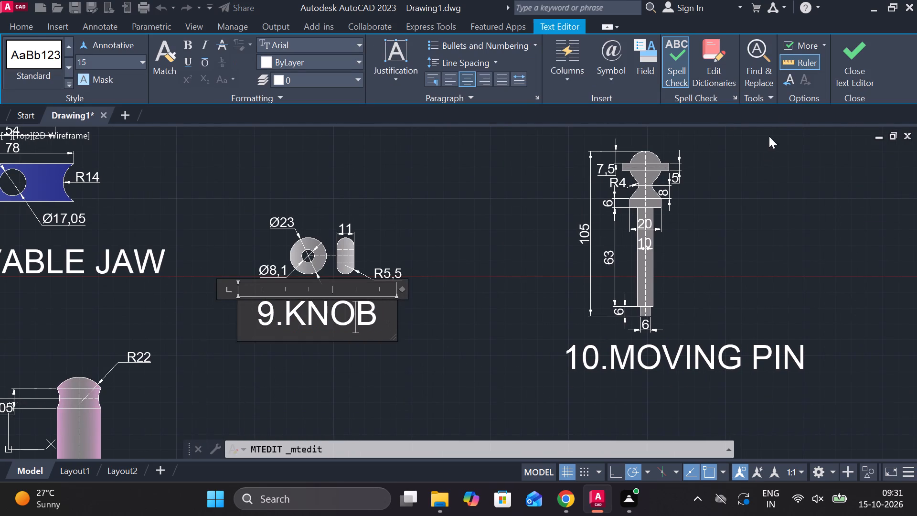
left_click(849, 80)
Shift the "10.MOVING PIN" label horizontally so it sits roughly centred below the pin.
left_click(687, 357)
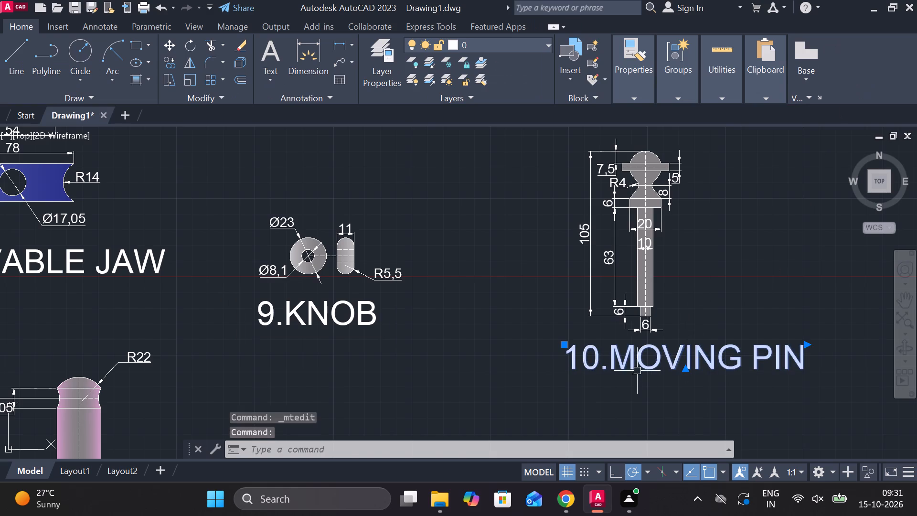
left_click(567, 344)
left_click(534, 342)
key("Escape")
Move the knob views with their dimensions and label up beside the upper view of the movable jaw.
scroll(540, 342, "down", 1)
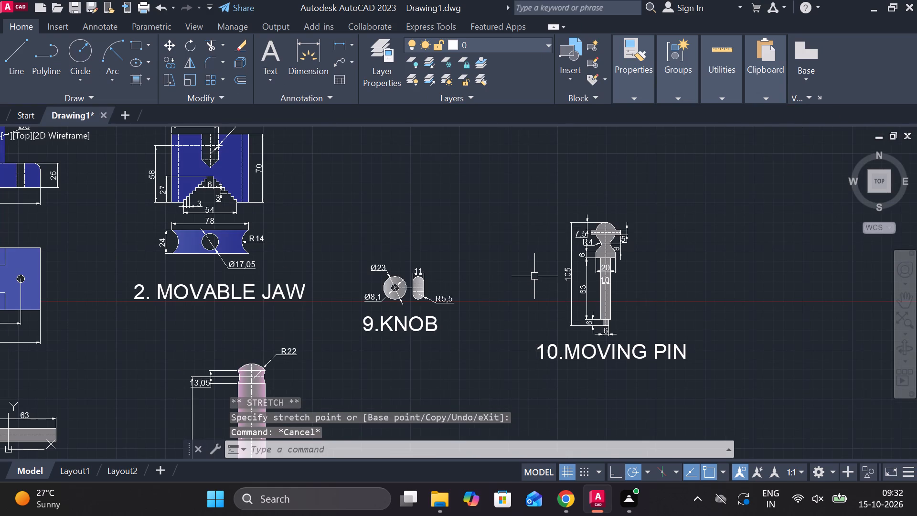
scroll(534, 276, "down", 1)
scroll(467, 316, "up", 1)
left_click(379, 222)
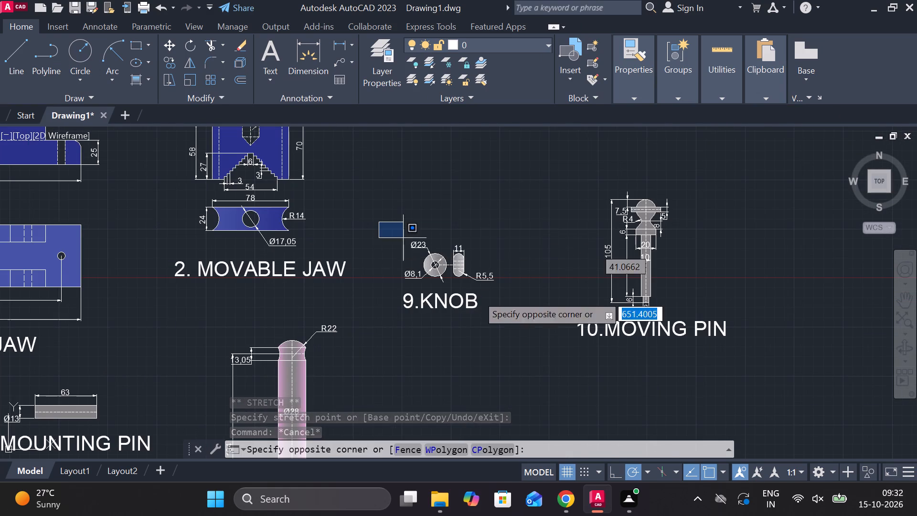
left_click(510, 350)
key("m")
key("Return")
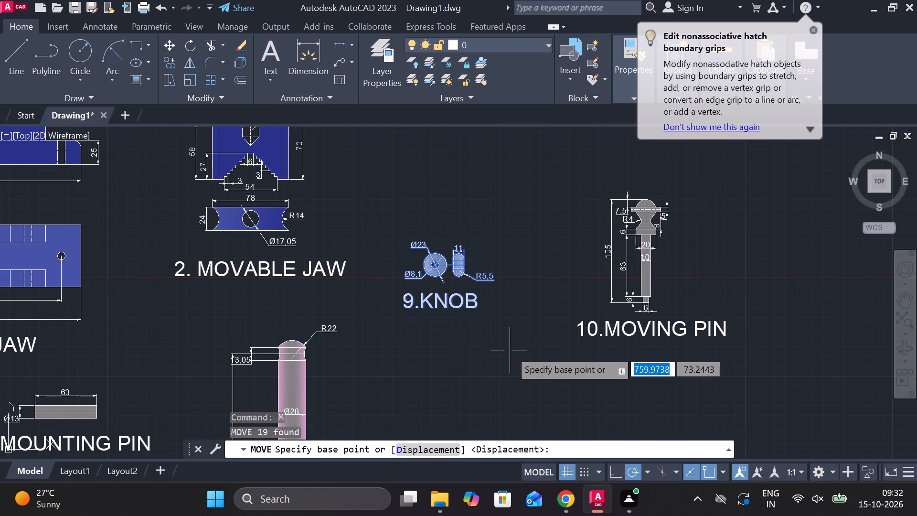
double_click(510, 350)
middle_click_drag(493, 244, 493, 291)
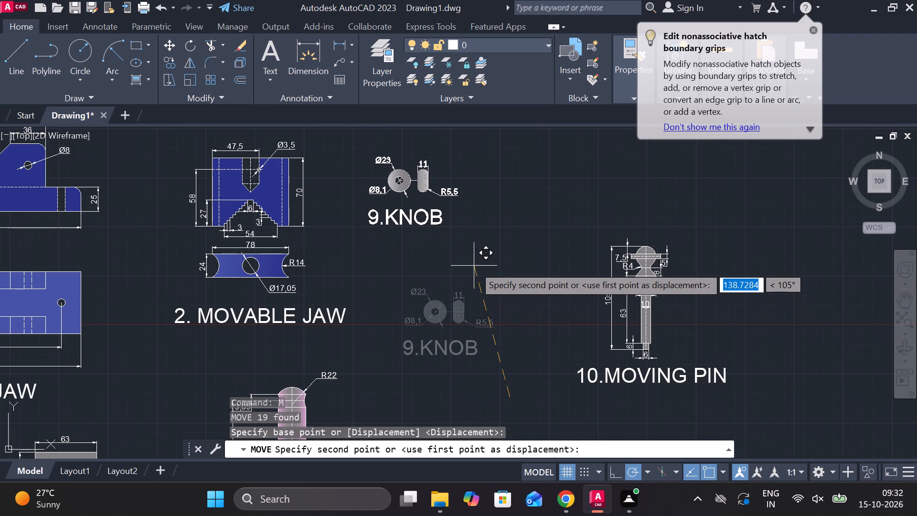
left_click(474, 266)
Move the moving pin with its dimensions and label below the knob, beside the lower view of the movable jaw.
middle_click_drag(482, 278, 468, 247)
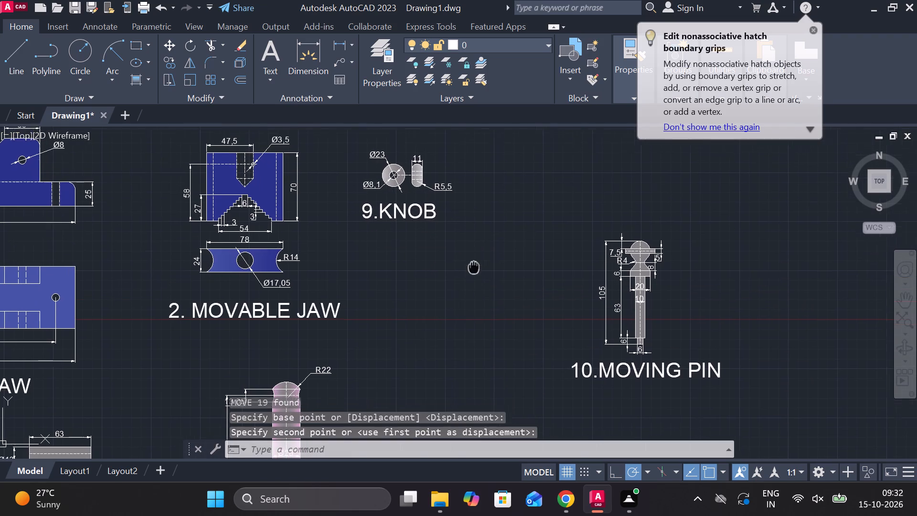
middle_click_drag(468, 247, 464, 241)
left_click(532, 184)
left_click(769, 384)
key("m")
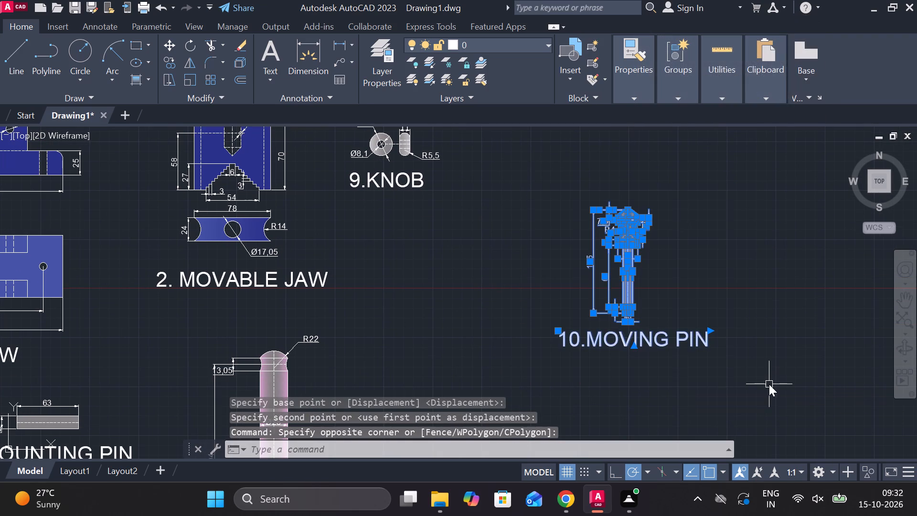
key("Return")
left_click(763, 340)
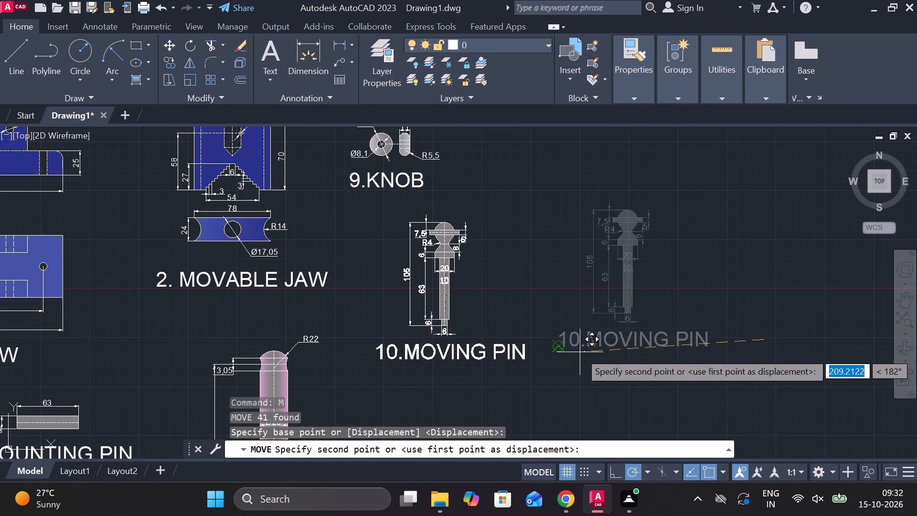
left_click(559, 350)
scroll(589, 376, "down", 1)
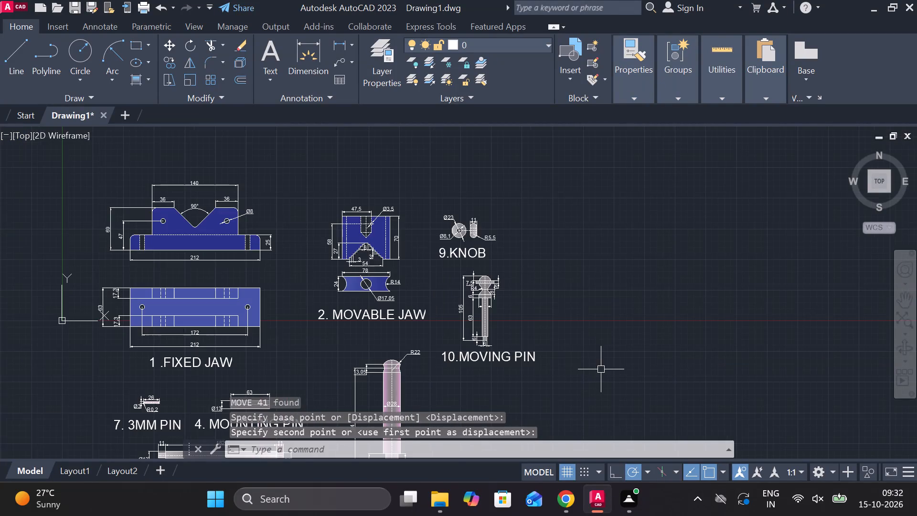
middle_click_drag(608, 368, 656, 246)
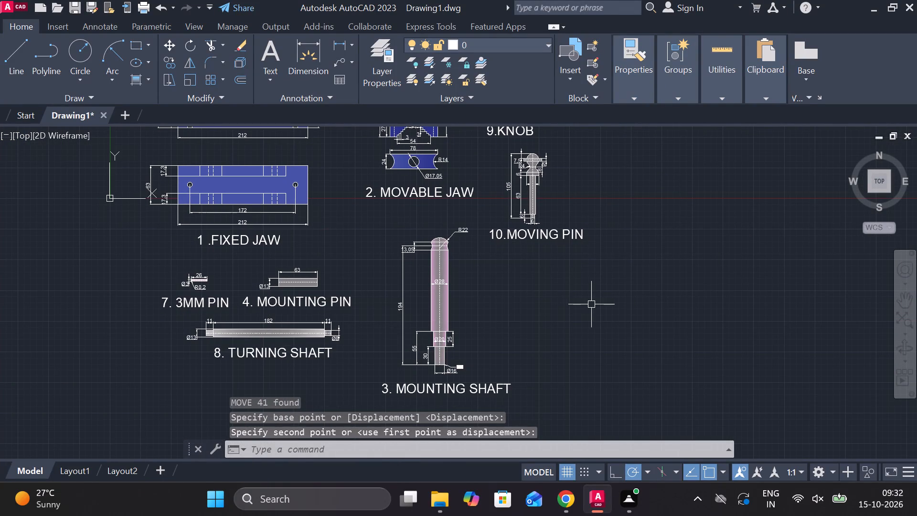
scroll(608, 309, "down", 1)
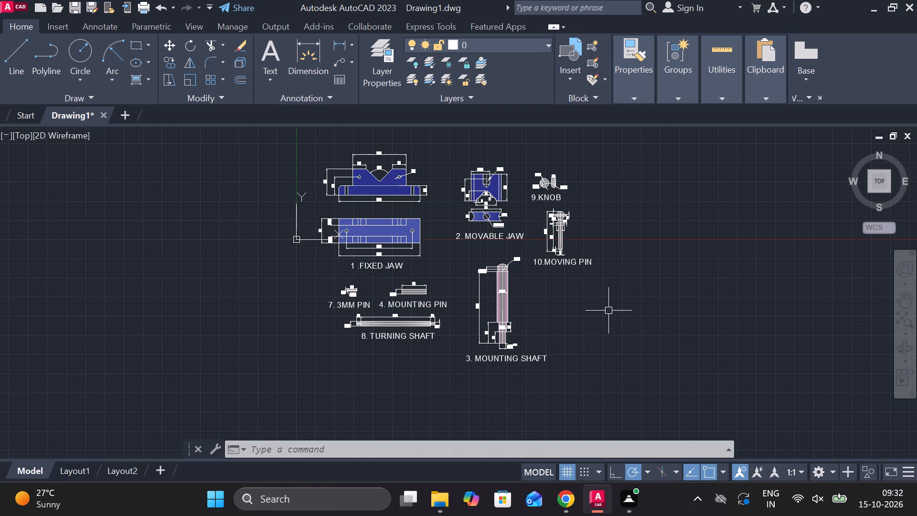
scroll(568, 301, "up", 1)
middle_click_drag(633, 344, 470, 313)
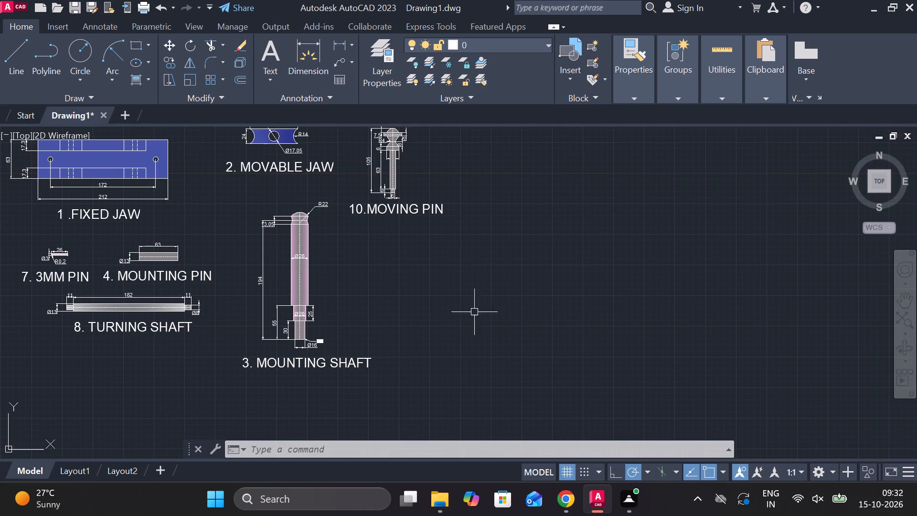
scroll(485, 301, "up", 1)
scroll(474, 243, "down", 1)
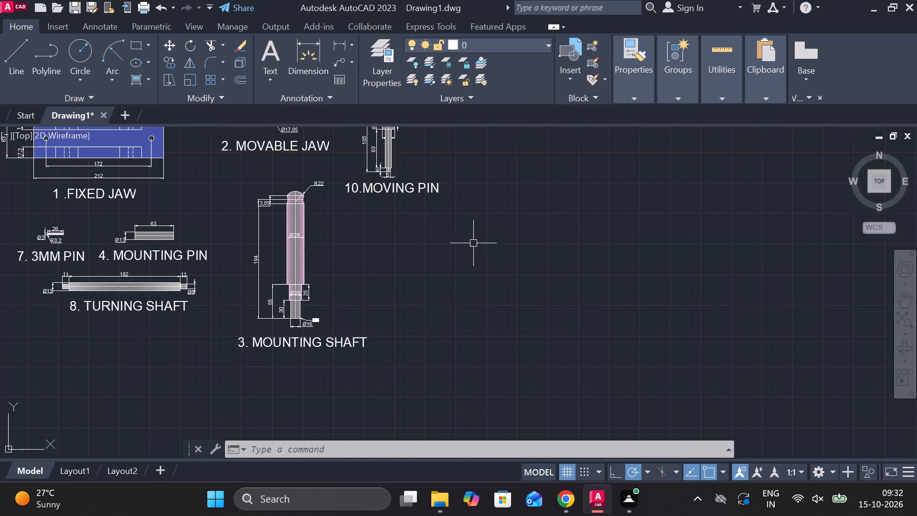
Draw two concentric circles of diameter 22 and 34 in the empty space beside the mounting shaft.
type("C")
key("space")
left_click(518, 258)
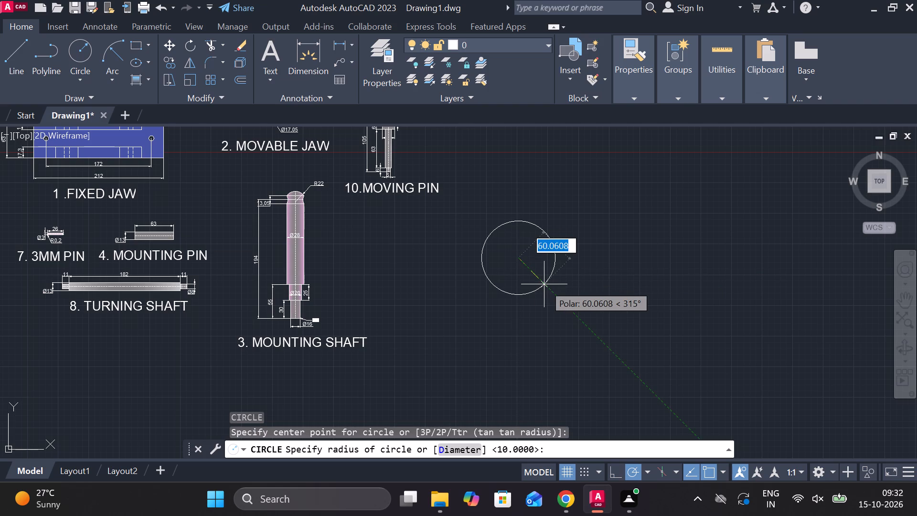
type("D 22")
key("space")
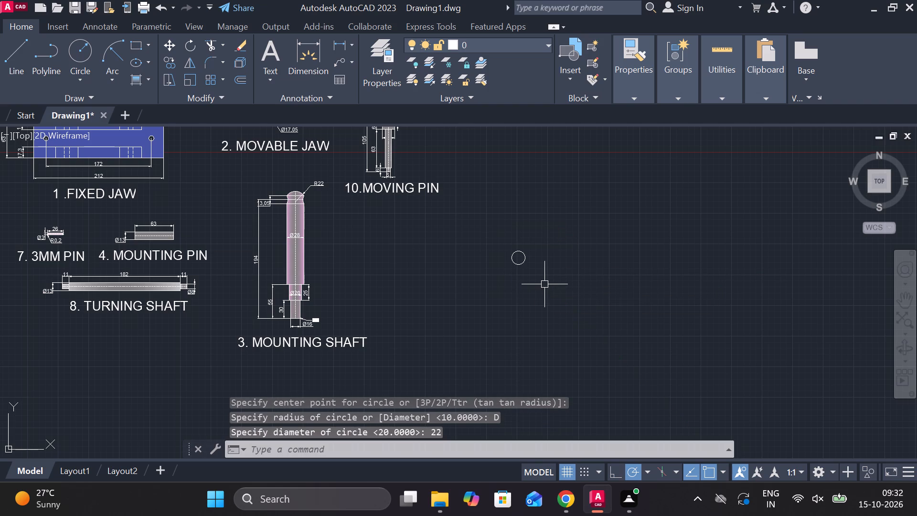
type("C")
key("space")
scroll(544, 281, "up", 2)
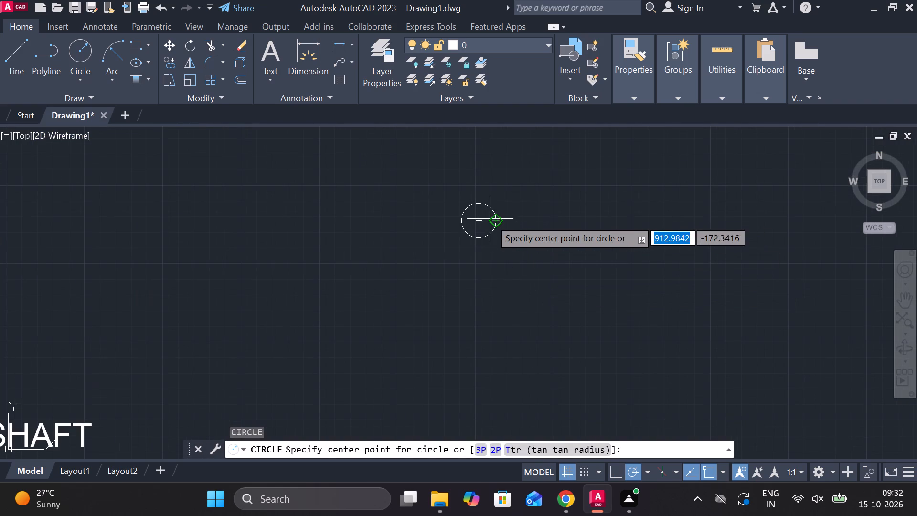
left_click(478, 222)
type("D")
key("space")
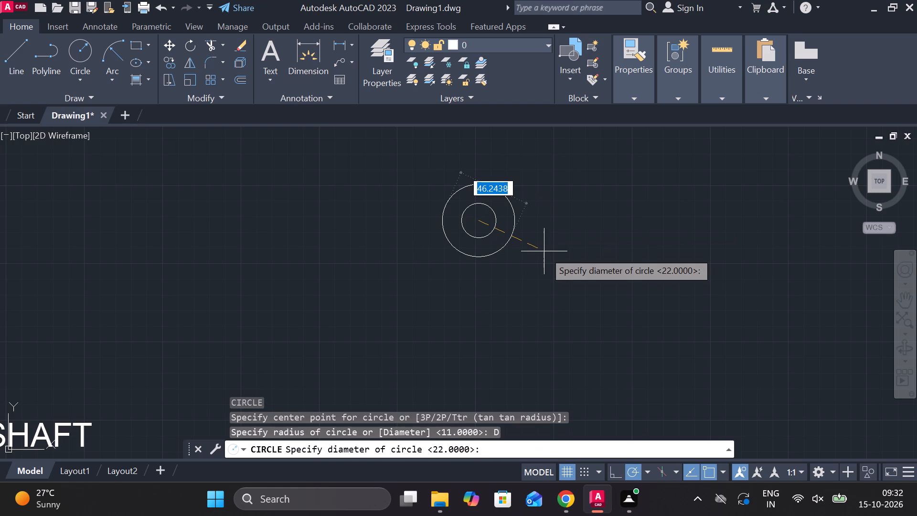
type("34")
key("space")
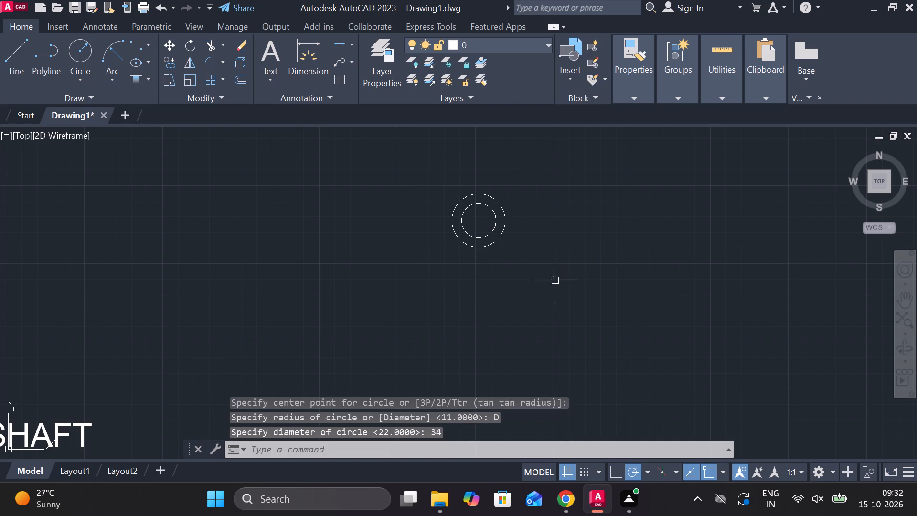
Draw a 130-long vertical line straight down from the top point of the 34-diameter circle.
key("l")
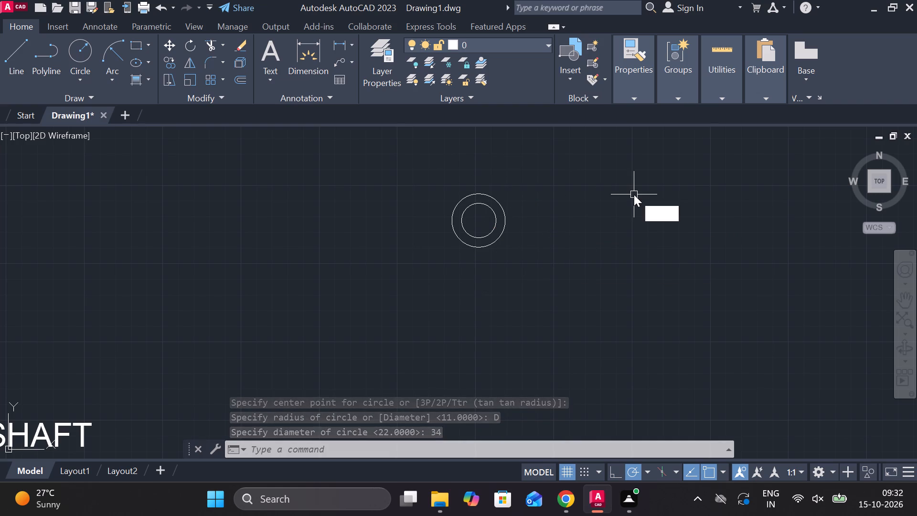
key("Return")
left_click(478, 192)
middle_click_drag(489, 371, 488, 371)
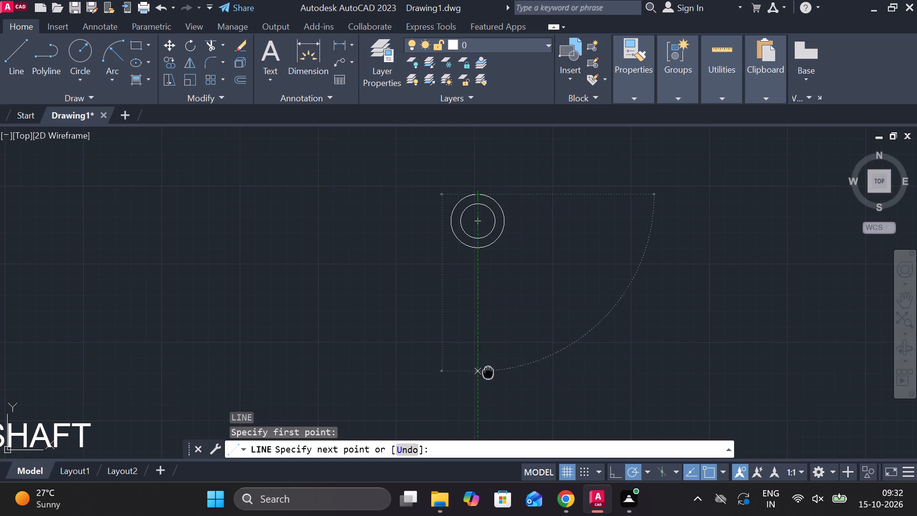
middle_click_drag(488, 371, 485, 340)
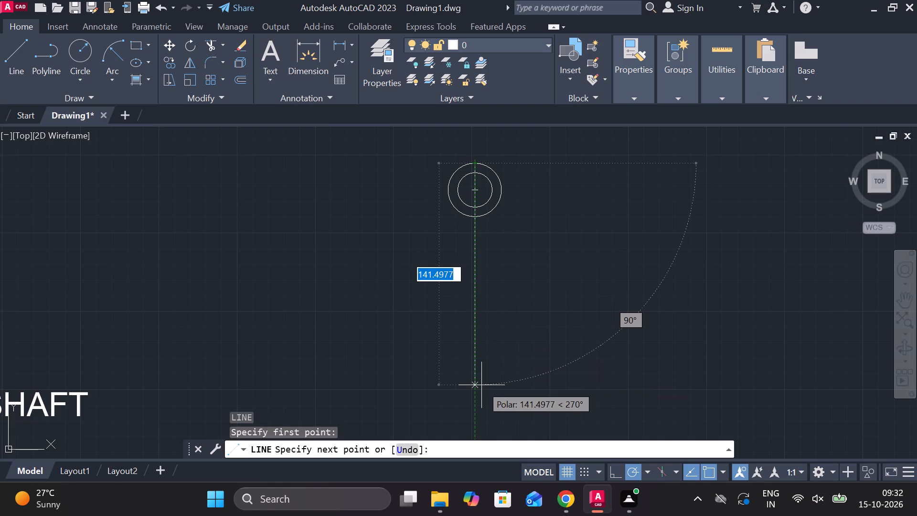
type("130")
key("Return")
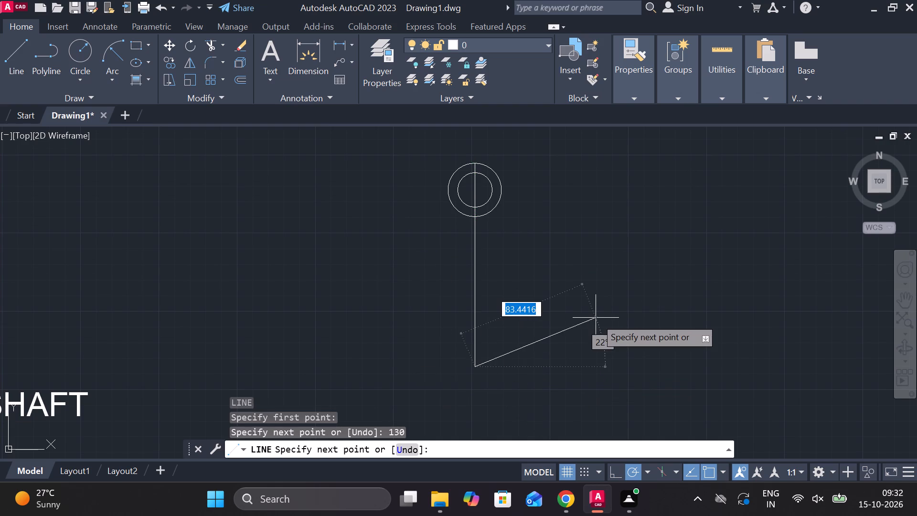
key("Escape")
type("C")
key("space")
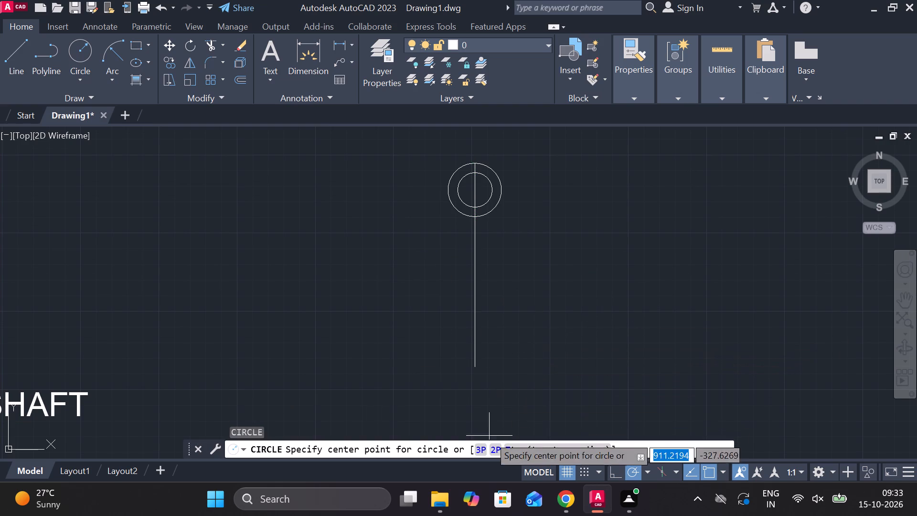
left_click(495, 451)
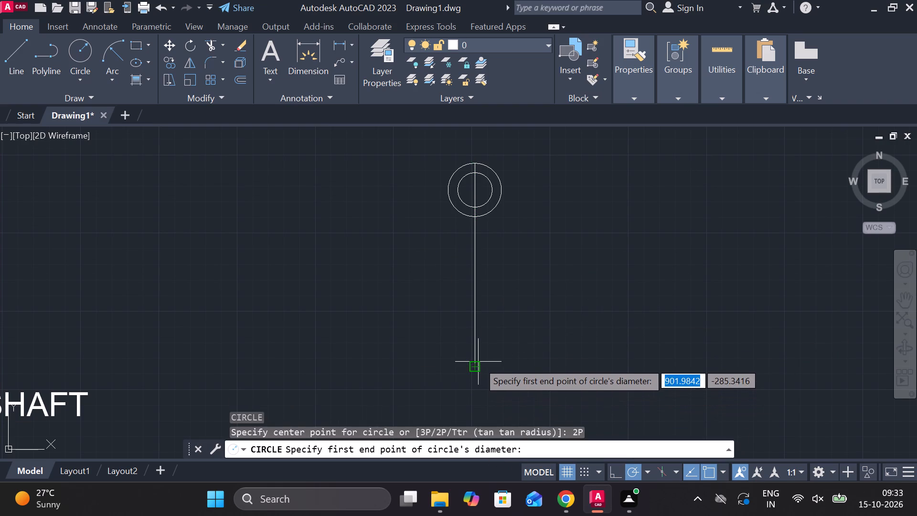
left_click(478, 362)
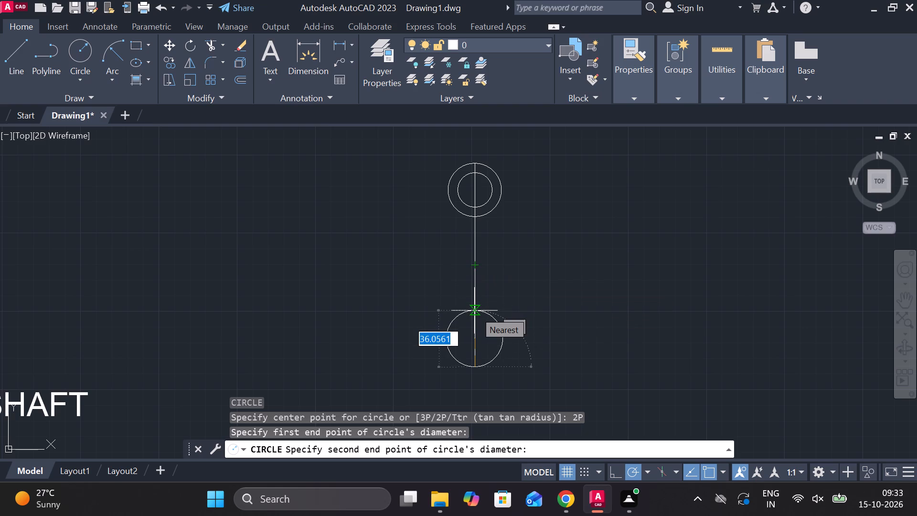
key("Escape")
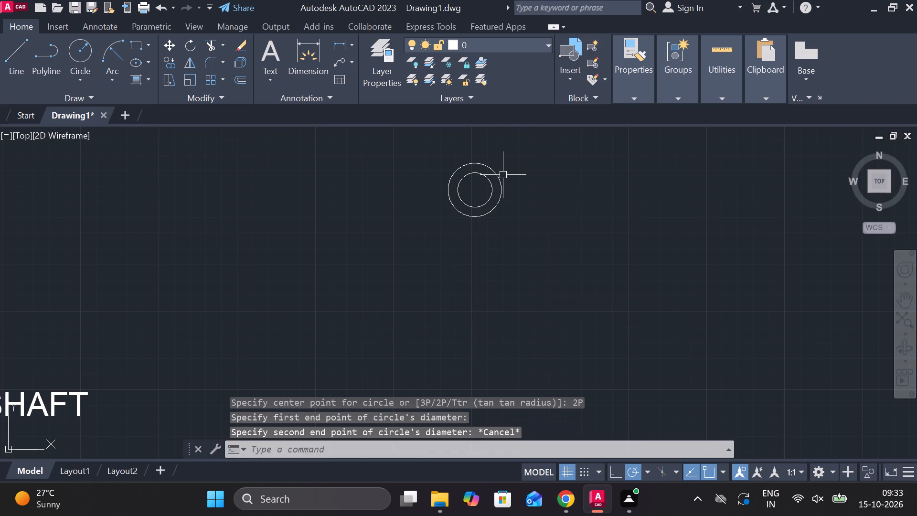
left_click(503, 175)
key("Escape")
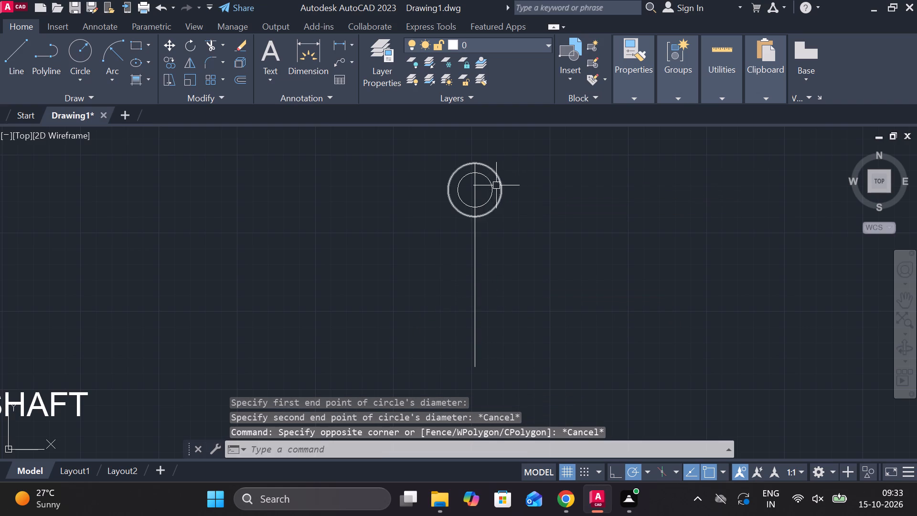
Copy both concentric circles from the outer circle's bottom point to the lower end of the vertical line.
left_click(488, 183)
left_click(495, 176)
type("CO")
key("Return")
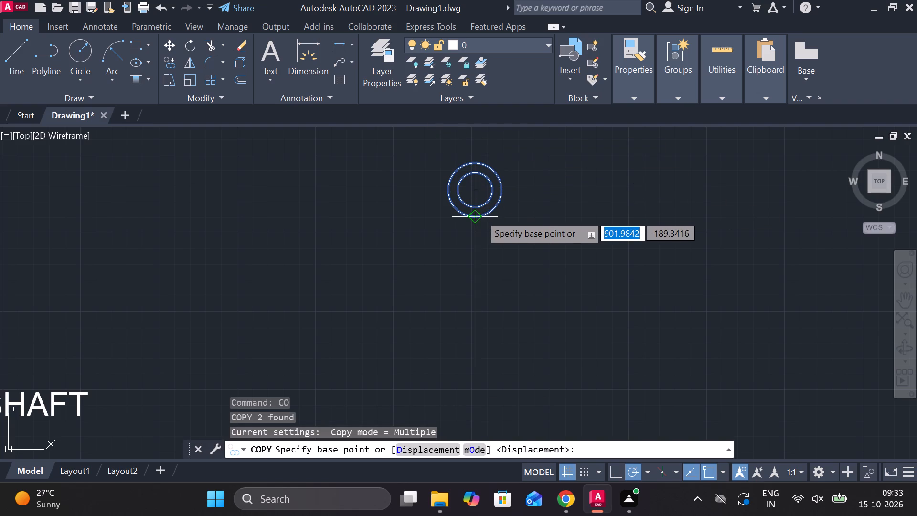
left_click(480, 214)
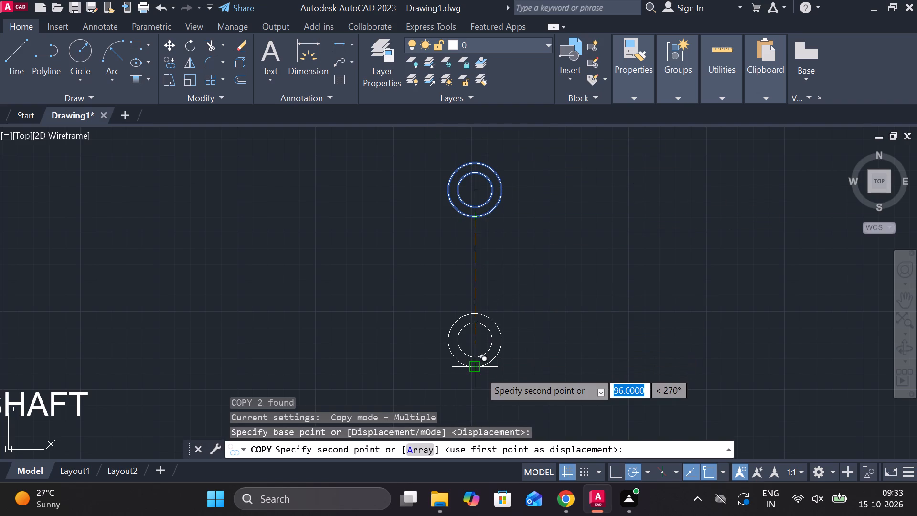
left_click(480, 371)
key("Escape")
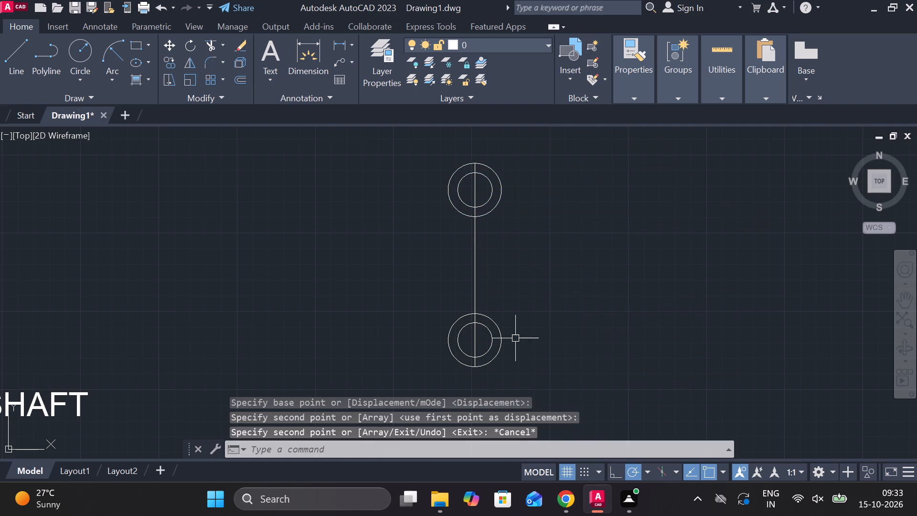
Erase the 130-long vertical construction line running through both pairs of circles.
left_click(475, 246)
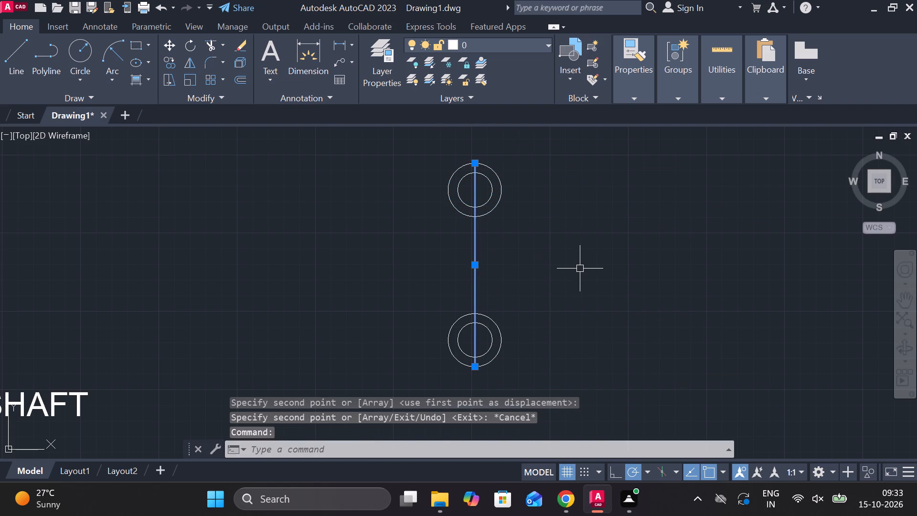
type("E")
key("space")
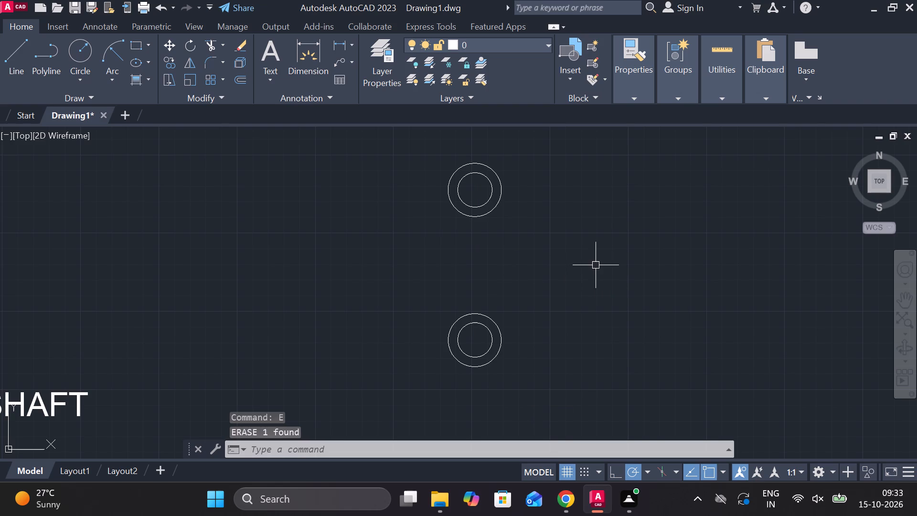
Draw a vertical line joining the centre of the upper circles to the centre of the lower circles.
key("l")
key("Return")
left_click(473, 193)
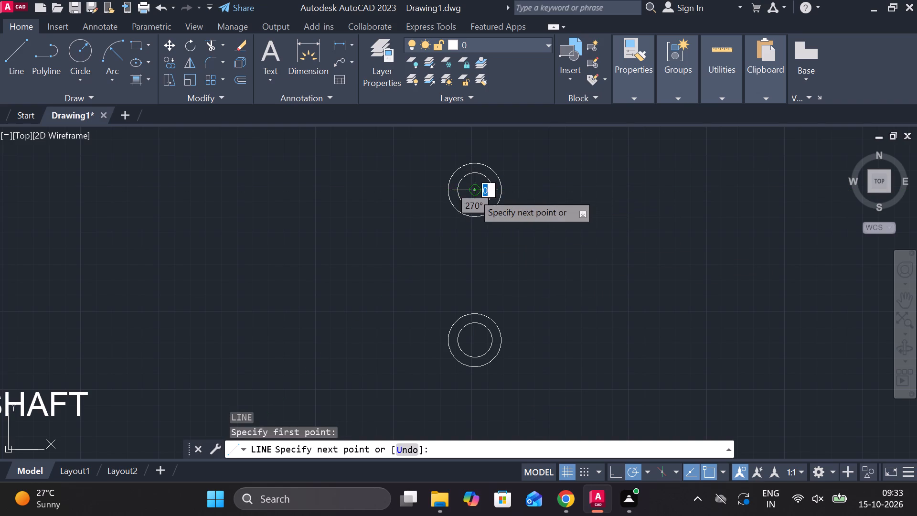
left_click(473, 343)
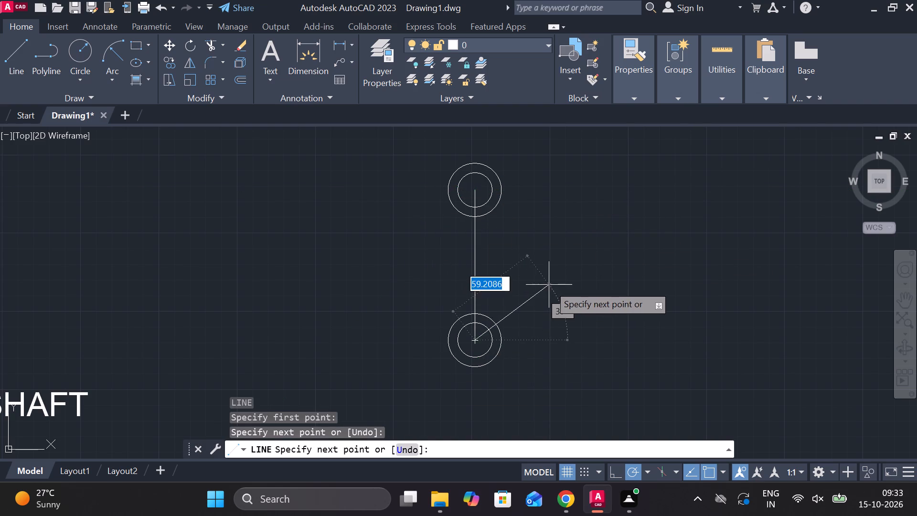
key("Escape")
Draw three concentric circles of diameter 38, 21 and 24 at the midpoint of the centre-to-centre line.
type("C")
key("space")
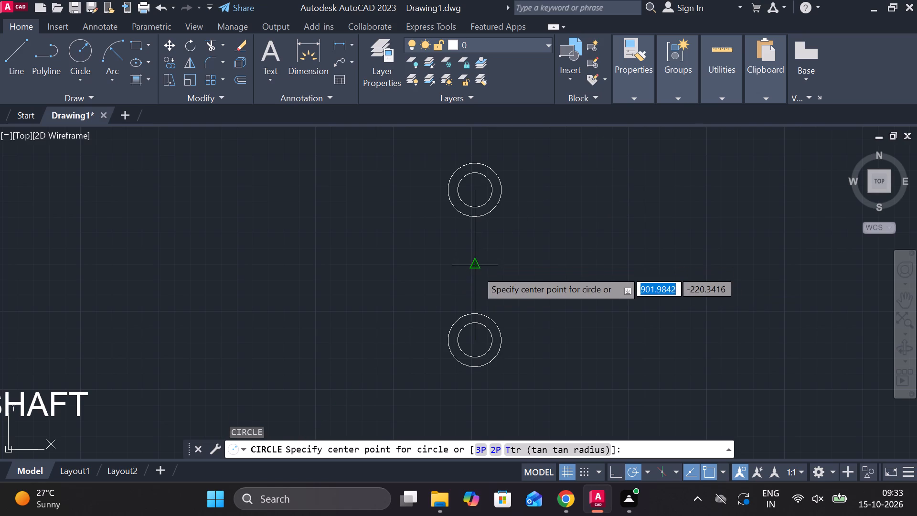
left_click(476, 270)
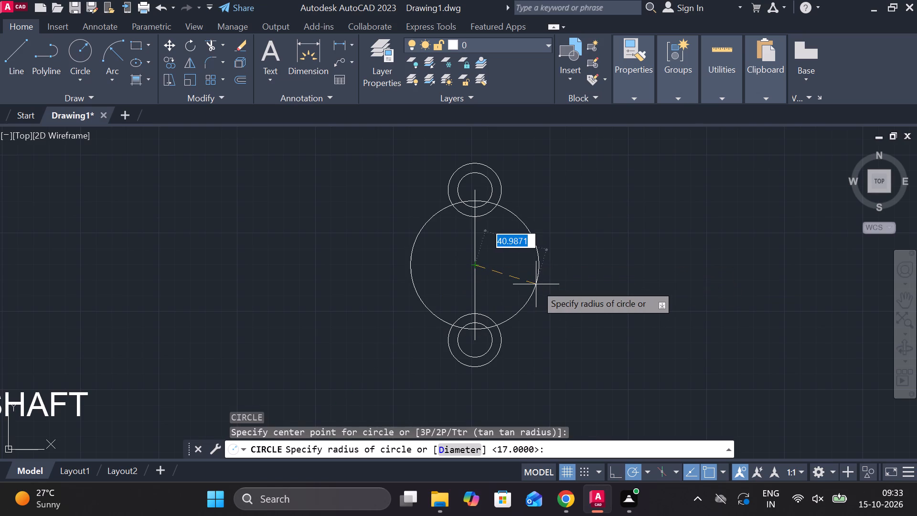
type("D 38")
key("Return")
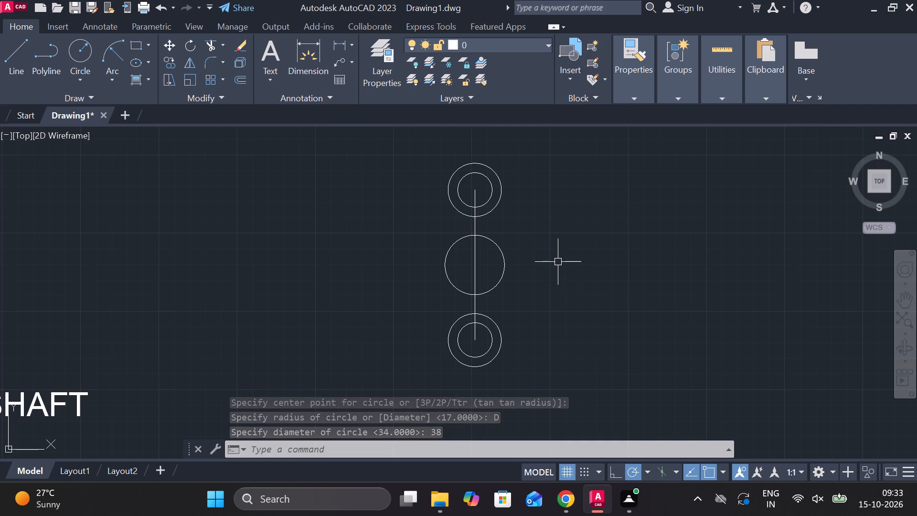
type("C")
key("space")
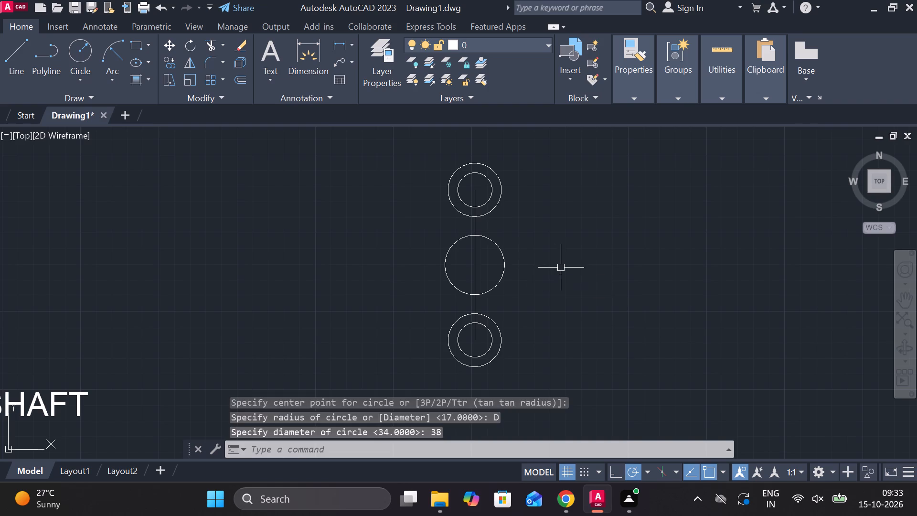
left_click(477, 271)
type("D 21")
key("space")
type("C")
key("space")
left_click(480, 269)
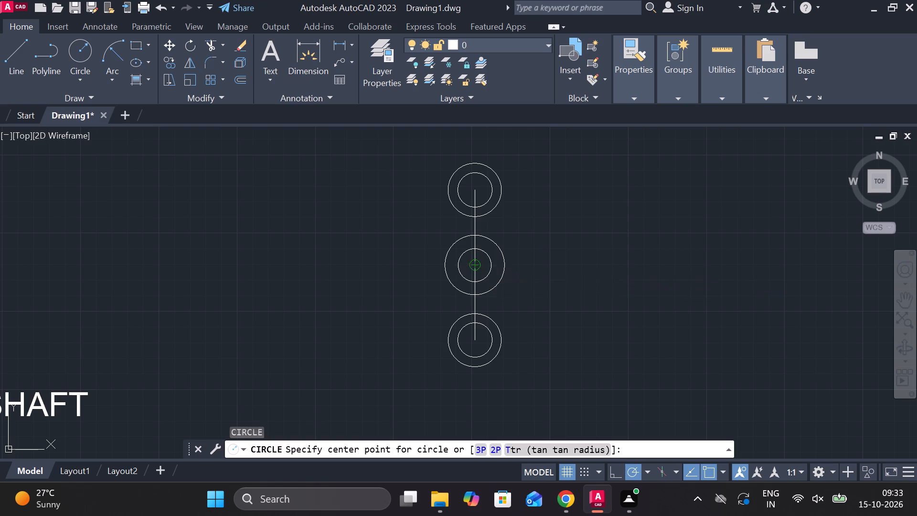
type("D 24")
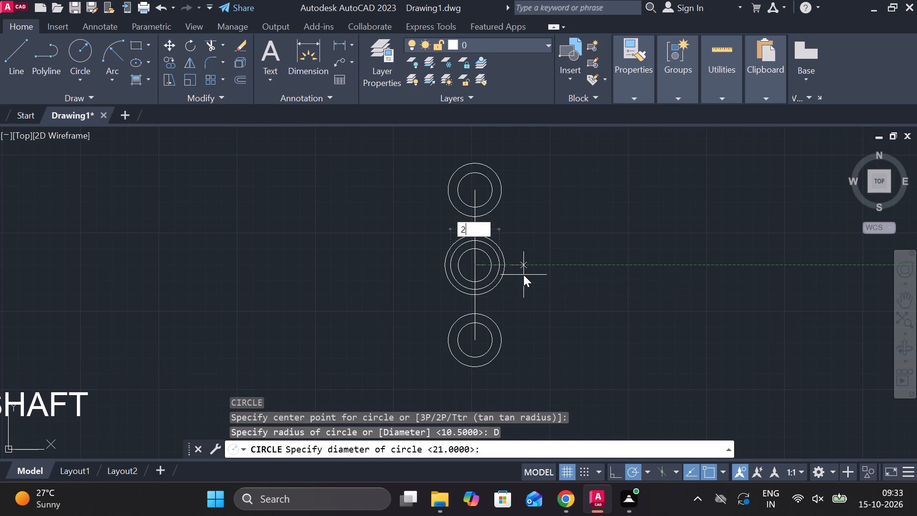
key("space")
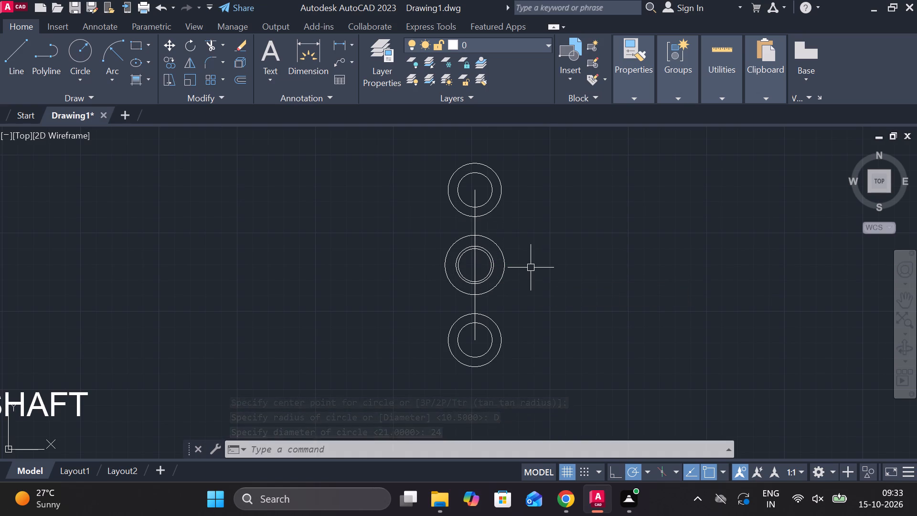
Draw the link's right edge with tangent lines joining the upper, middle and lower outer circles.
key("l")
key("Return")
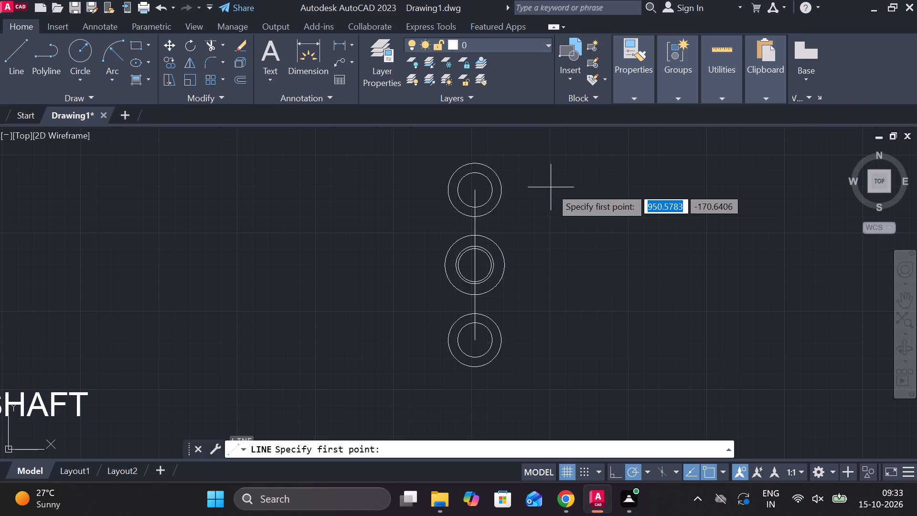
type("TAN")
key("Return")
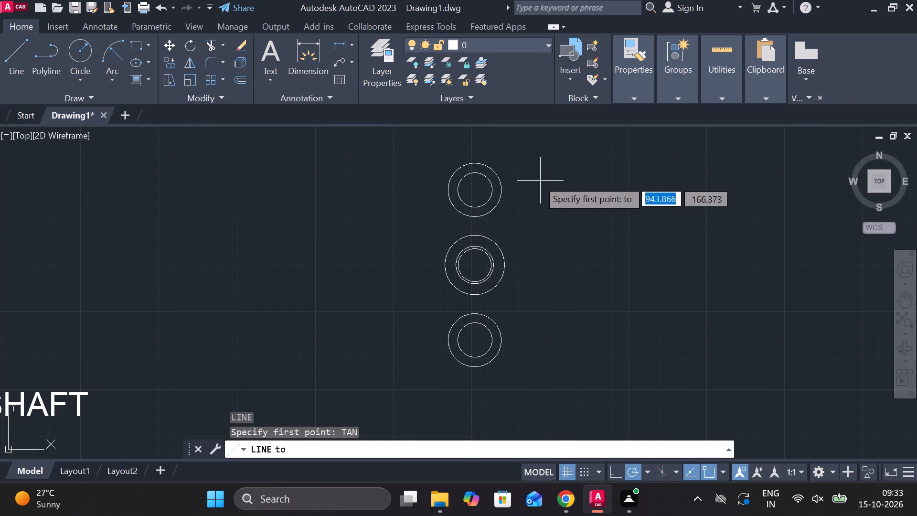
left_click(503, 181)
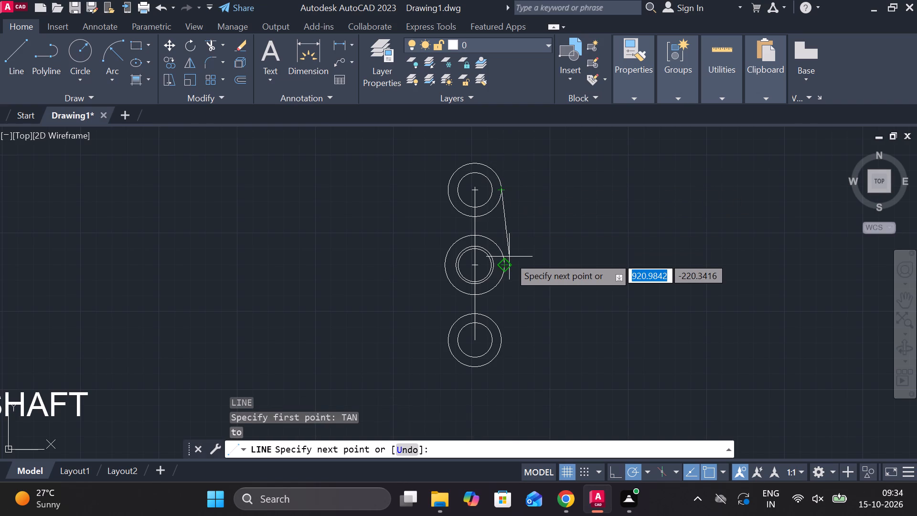
left_click(509, 257)
left_click(499, 343)
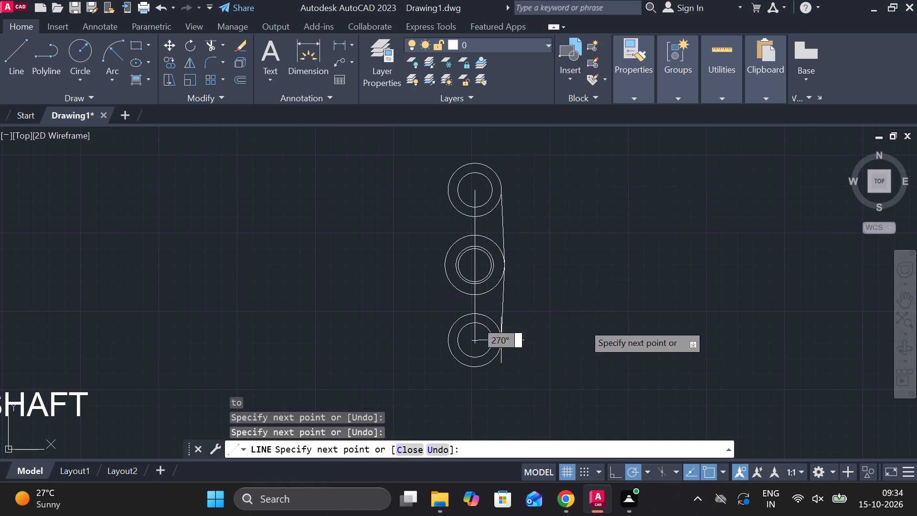
key("Escape")
Draw the link's left edge with tangent lines joining the upper, middle and lower outer circles.
key("l")
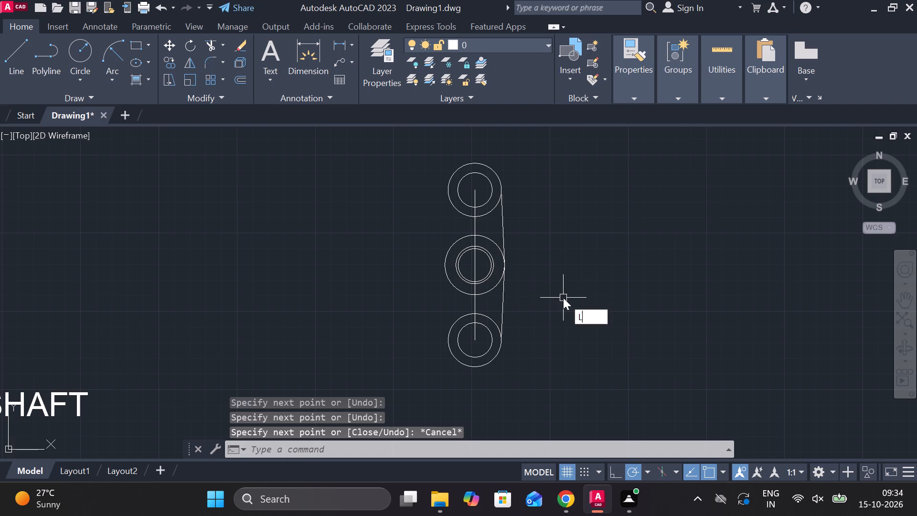
key("Return")
type("TAN")
key("space")
left_click(445, 198)
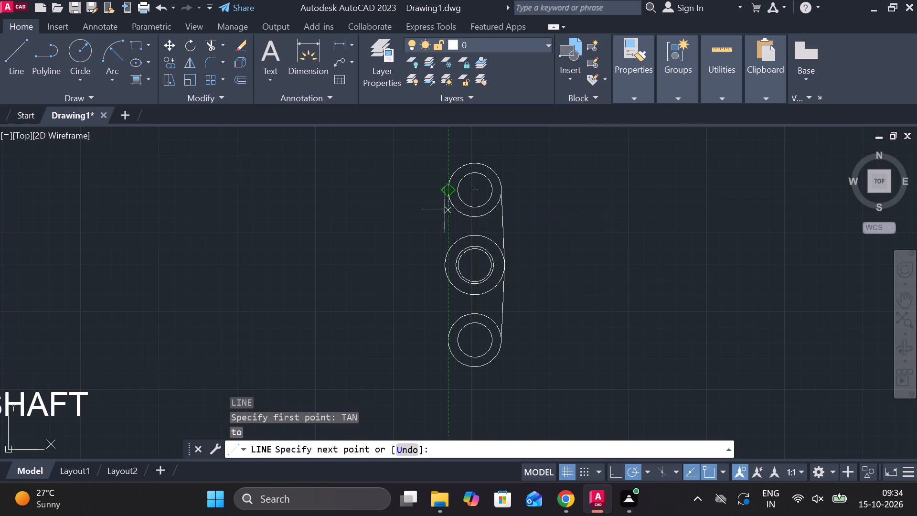
type("TAB")
key("BackSpace")
key("n")
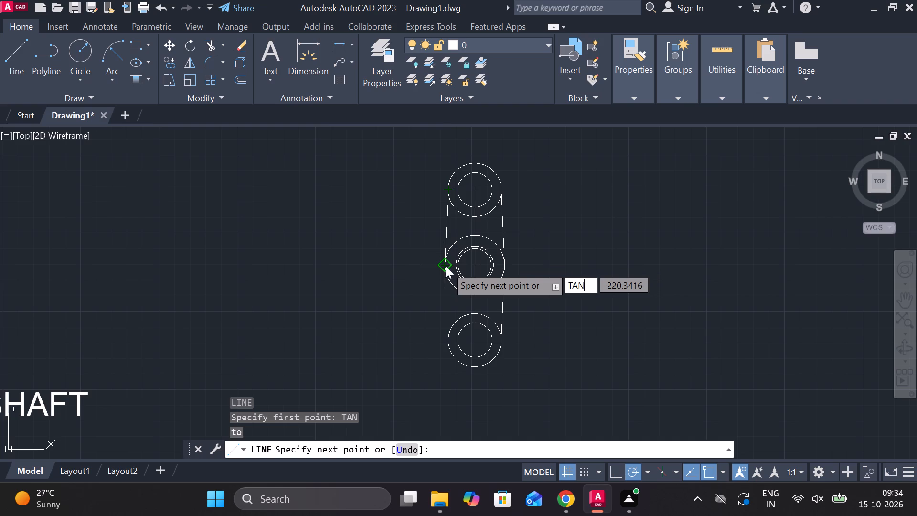
key("Return")
left_click(446, 266)
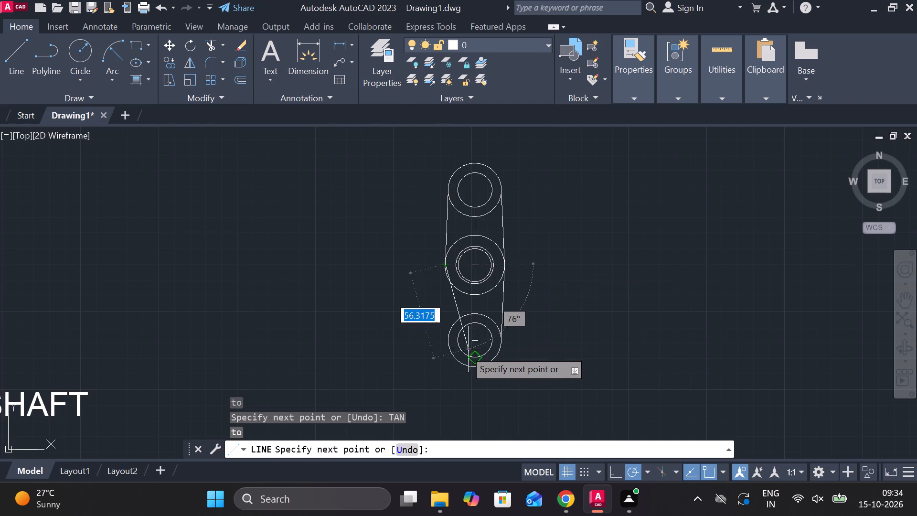
left_click(448, 342)
key("Escape")
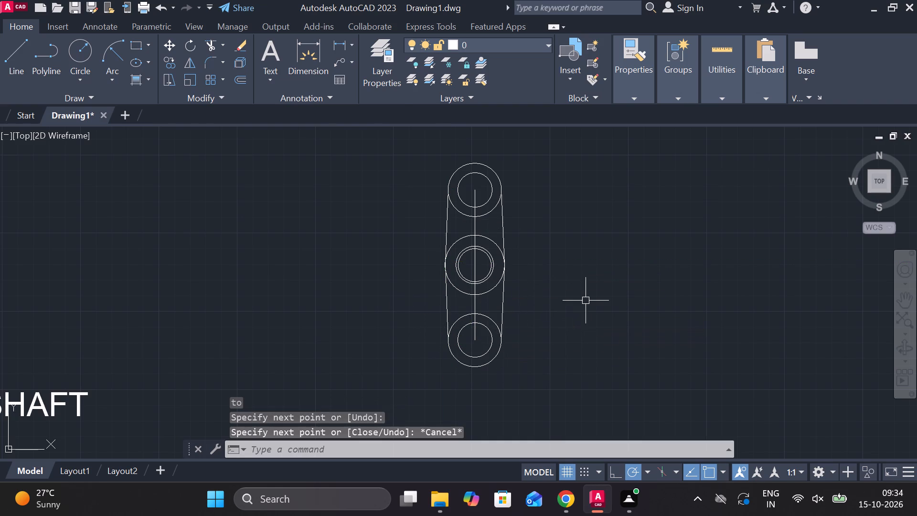
Draw a horizontal centre line from the middle circles' centre out to the right, past the link.
scroll(565, 247, "up", 1)
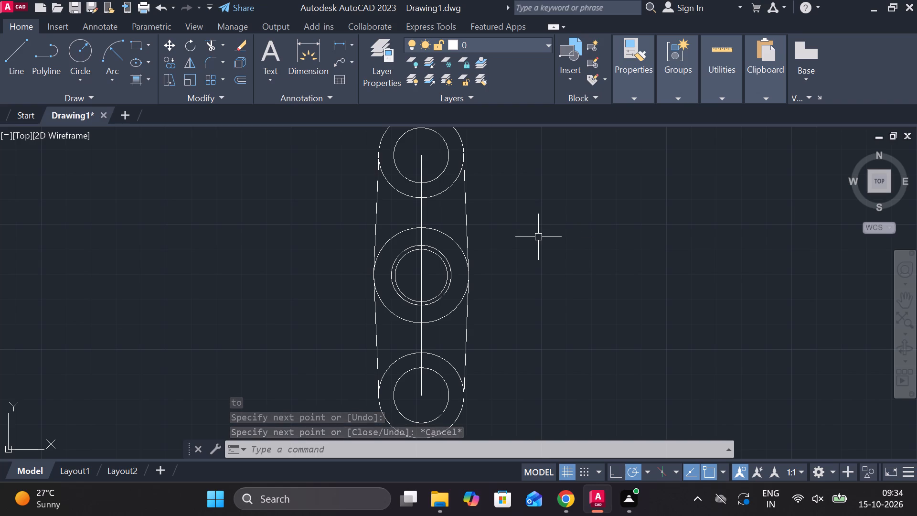
middle_click_drag(541, 238, 531, 250)
scroll(531, 251, "down", 1)
middle_click_drag(532, 257, 530, 257)
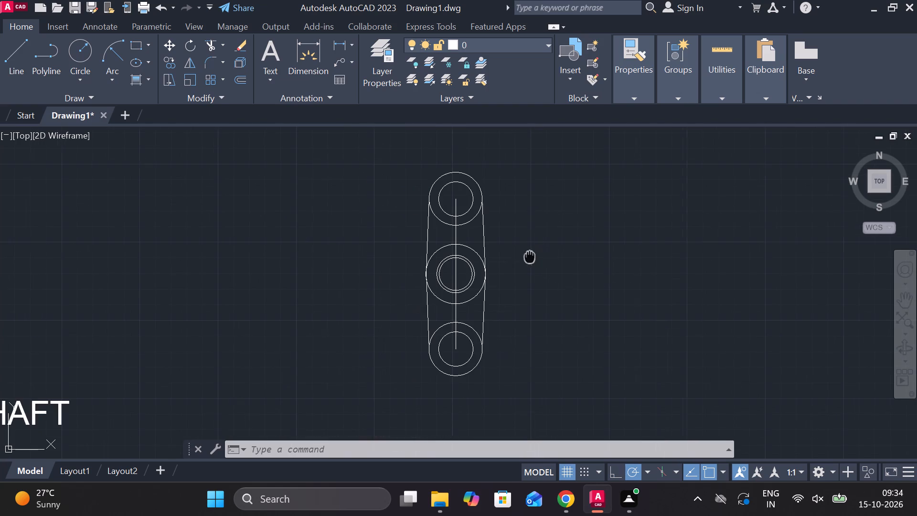
middle_click_drag(530, 257, 477, 255)
key("l")
key("Return")
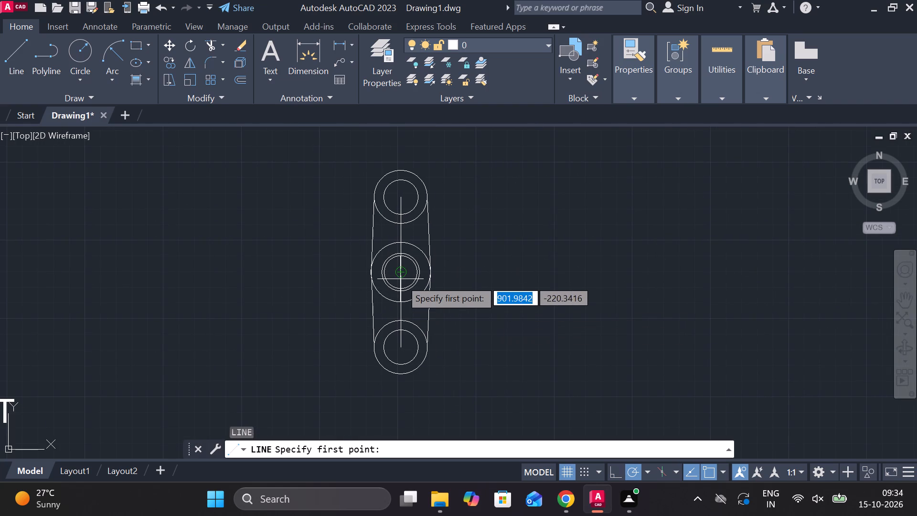
left_click(400, 279)
left_click(565, 266)
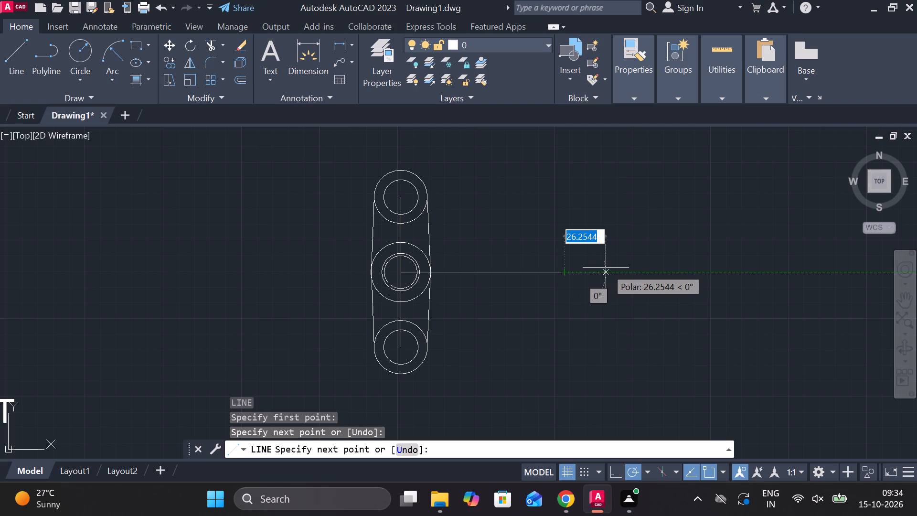
key("Escape")
Draw a 35-wide side-view rectangle right of the link, aligned with the link's top and bottom extents.
key("l")
key("Return")
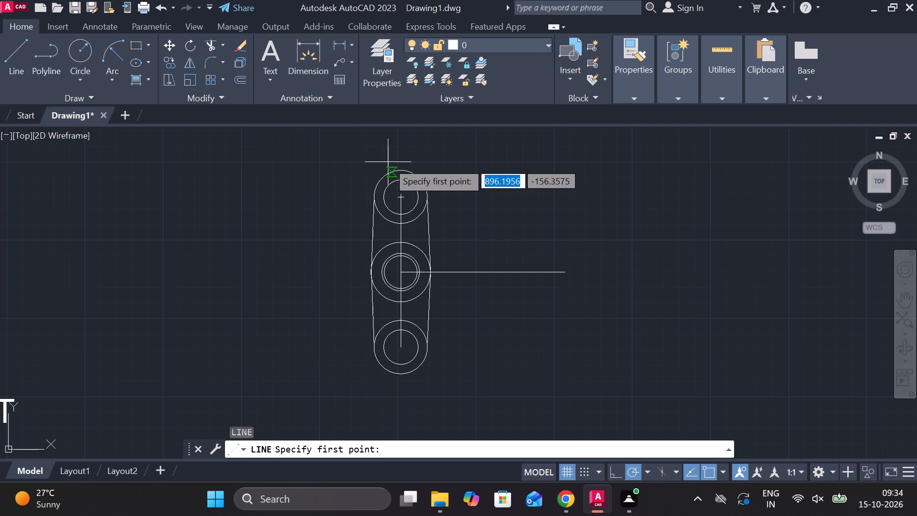
left_click(480, 168)
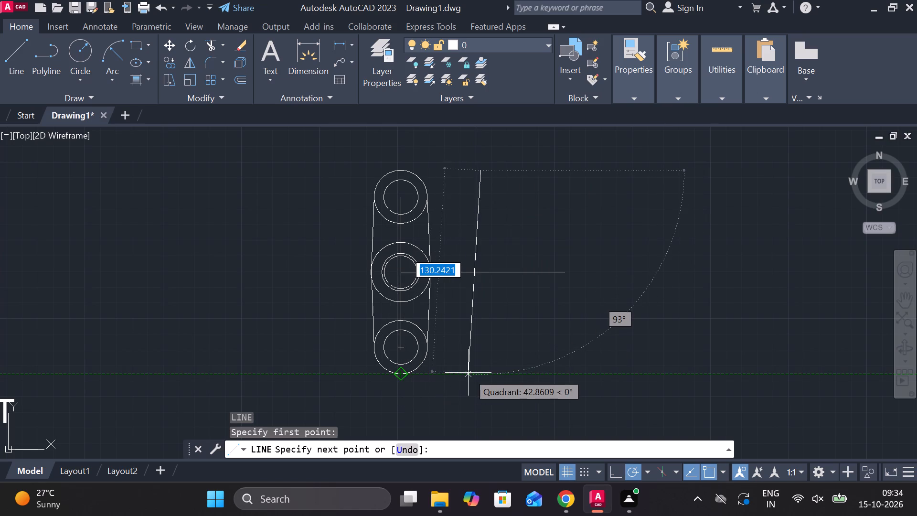
left_click(485, 372)
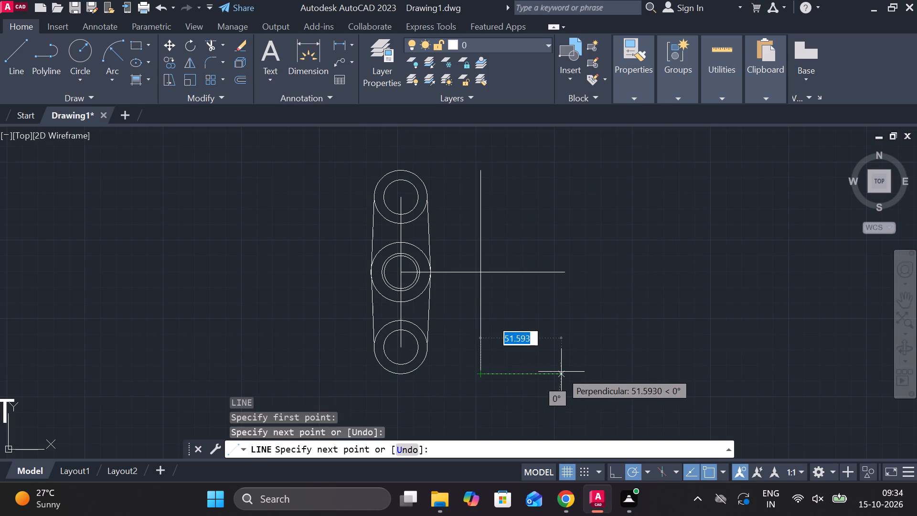
type("35")
key("Return")
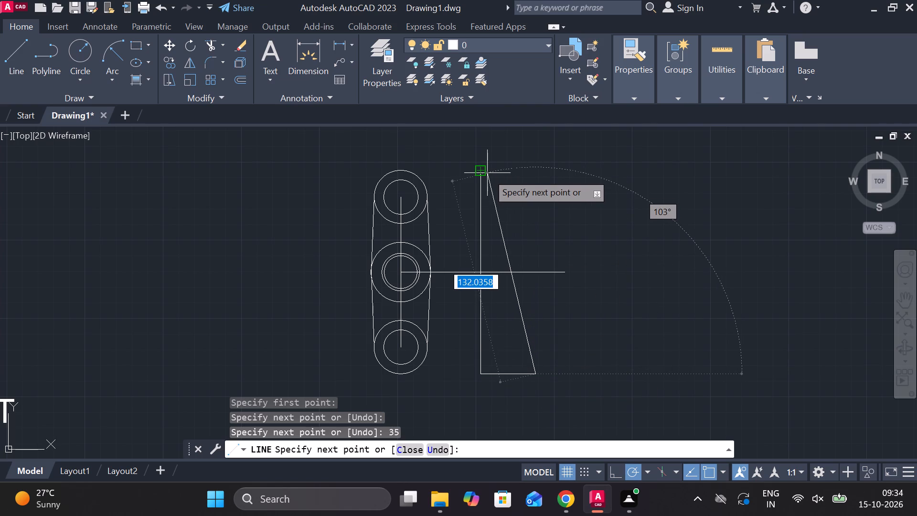
left_click(538, 171)
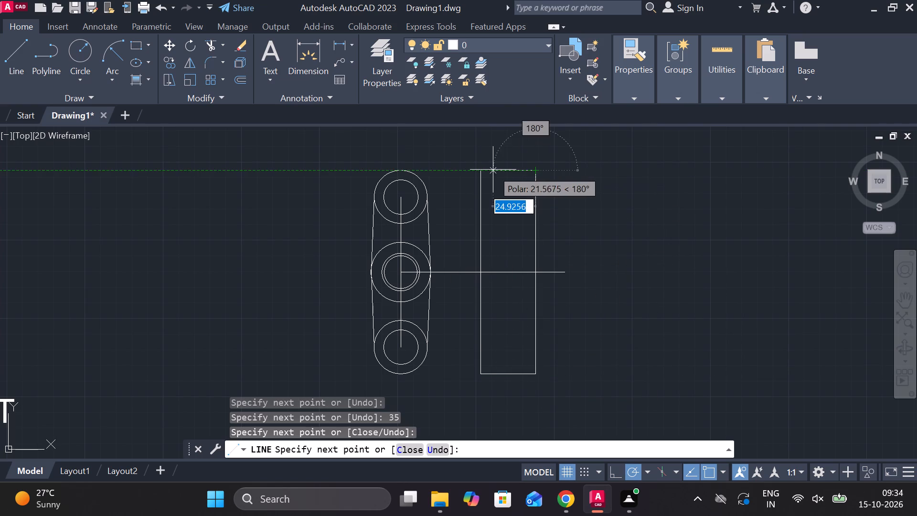
left_click(480, 170)
key("Escape")
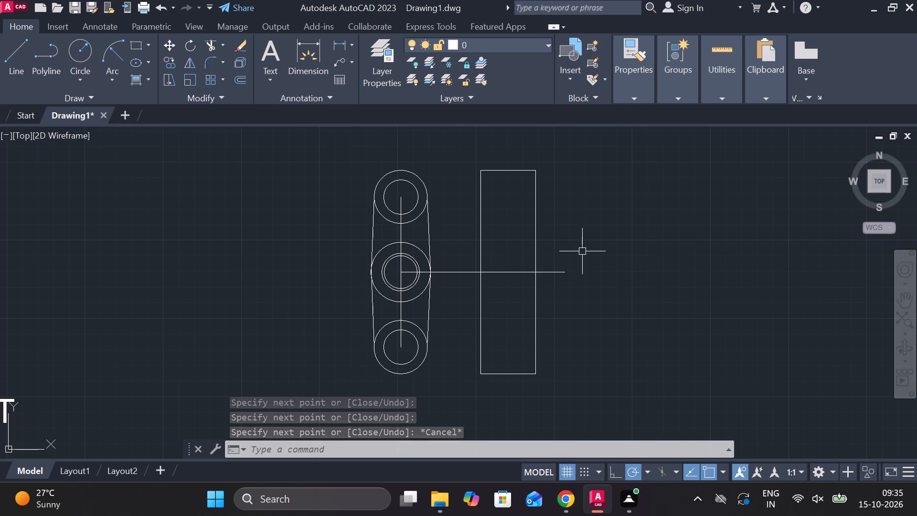
Draw a horizontal line across the side-view rectangle, level with the top of the upper inner circle.
key("l")
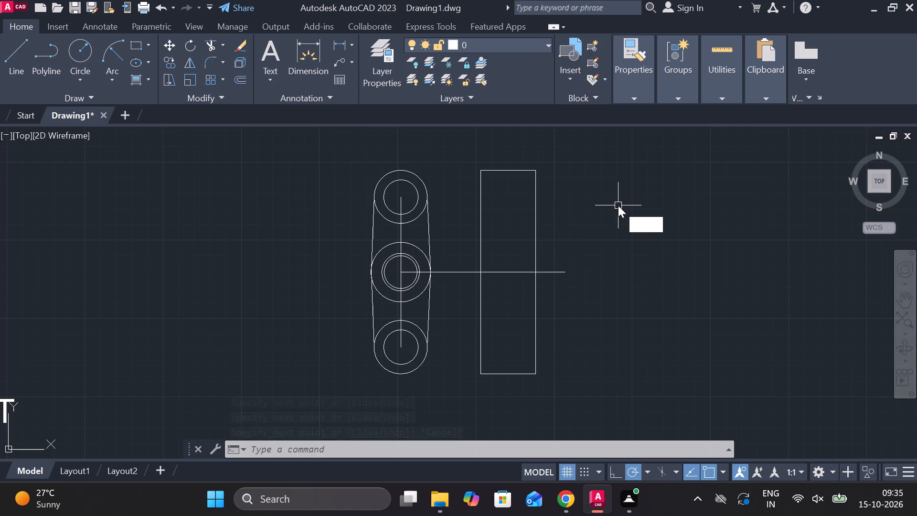
key("Return")
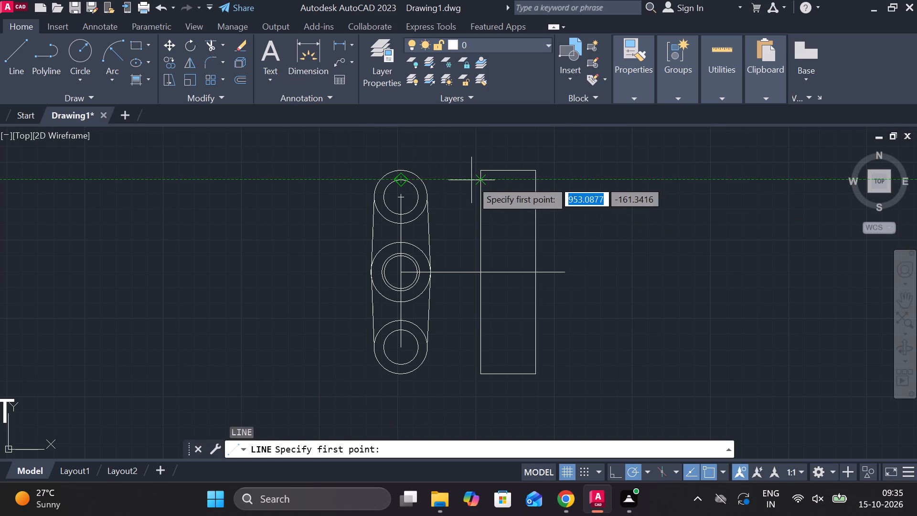
left_click(478, 180)
left_click(540, 179)
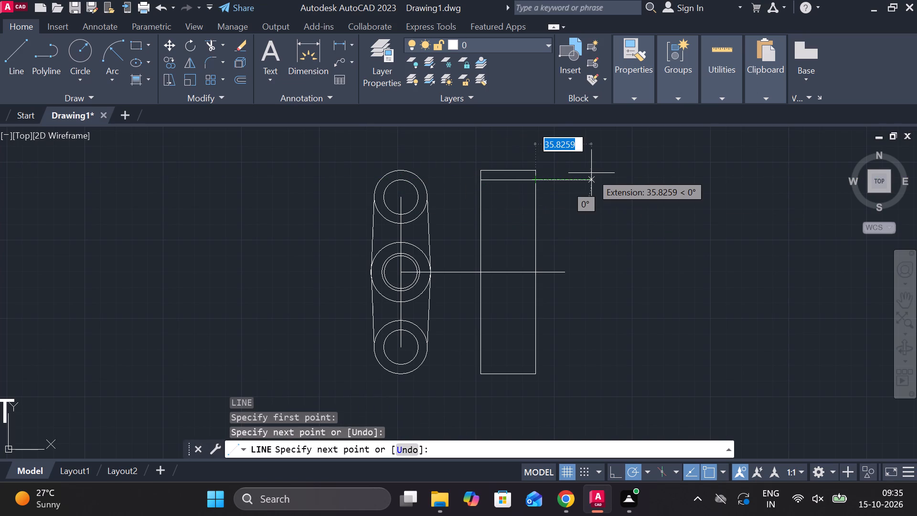
key("Escape")
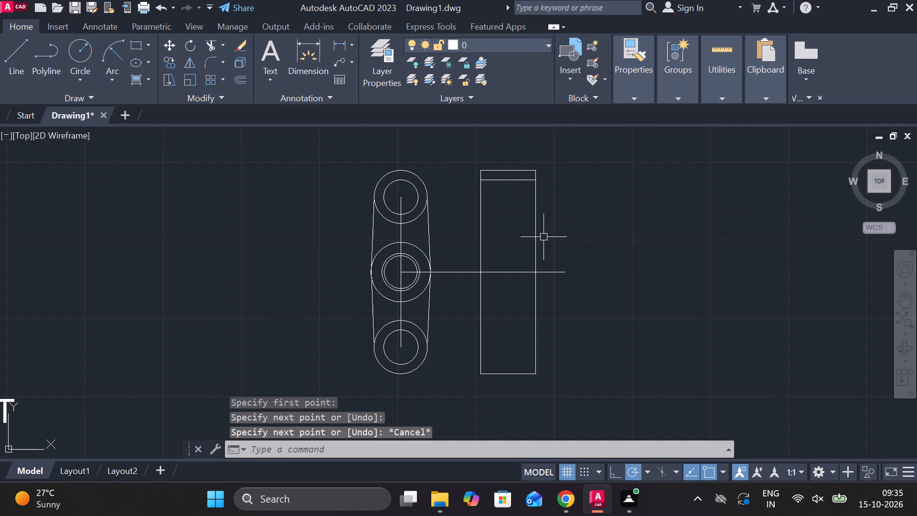
Draw a horizontal projection line from the upper outer circle's bottom point across and past the side-view rectangle.
key("space")
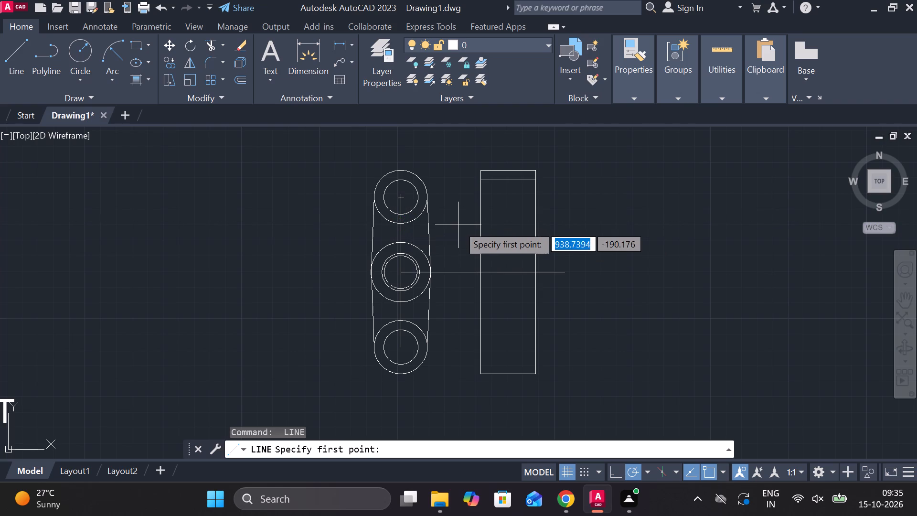
scroll(453, 211, "up", 1)
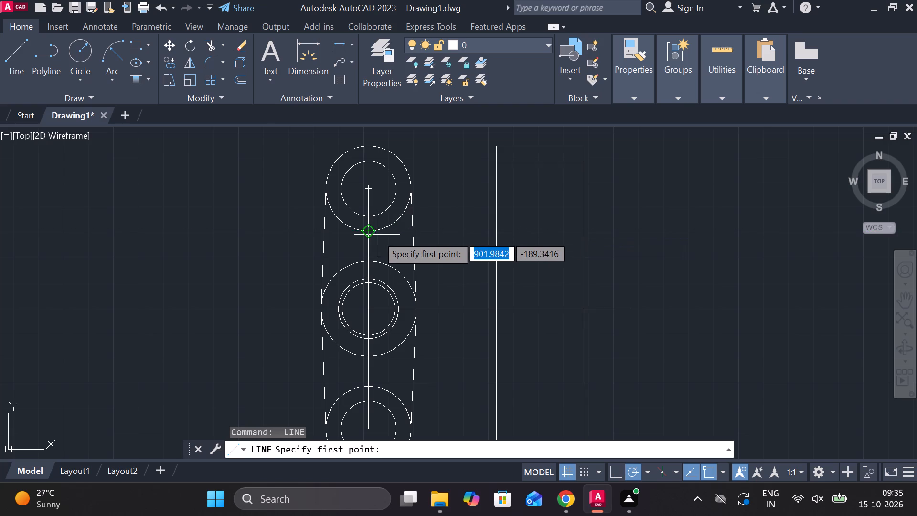
left_click(367, 233)
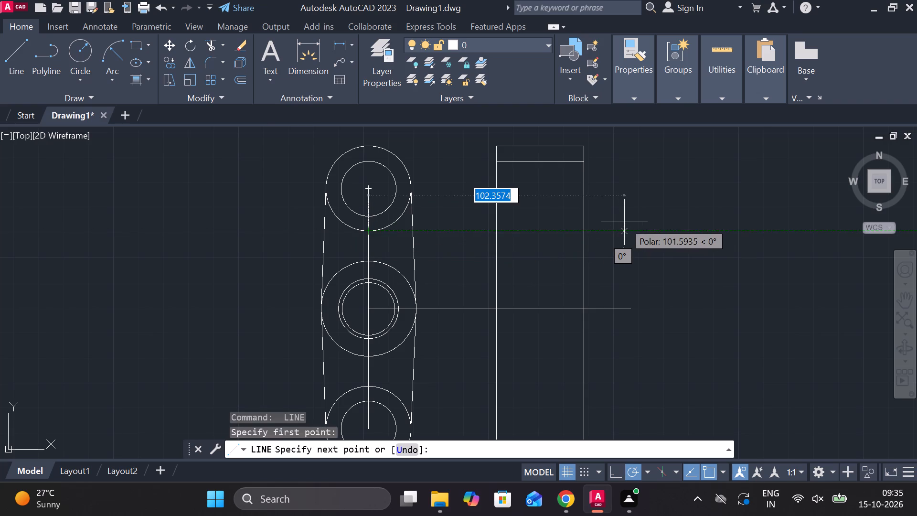
left_click(624, 222)
key("Escape")
Trim the upper projection line outside the side-view rectangle and erase its leftover piece beside the upper circles.
type("TR")
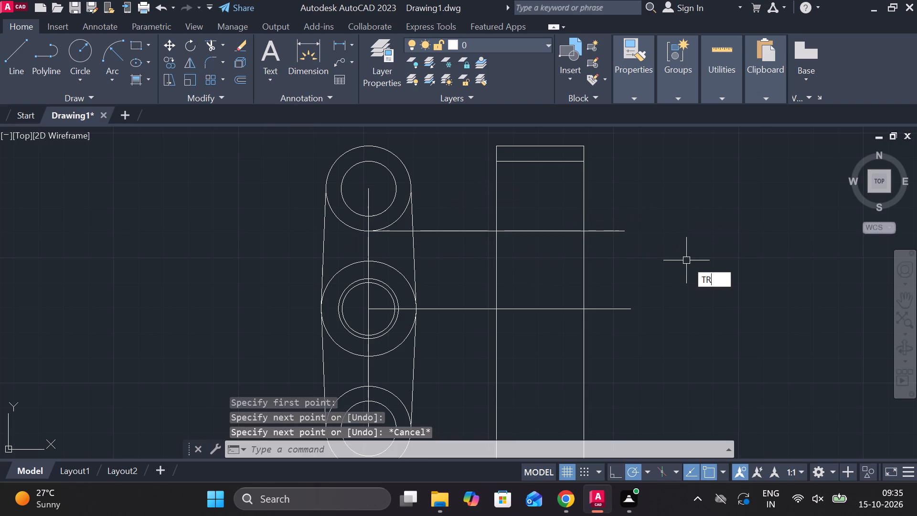
key("space")
left_click(609, 228)
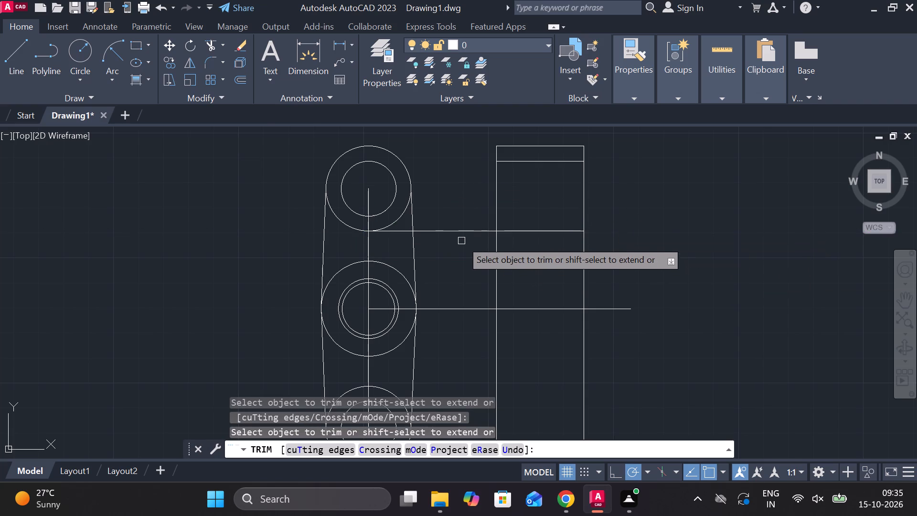
left_click(460, 232)
key("Escape")
left_click(399, 230)
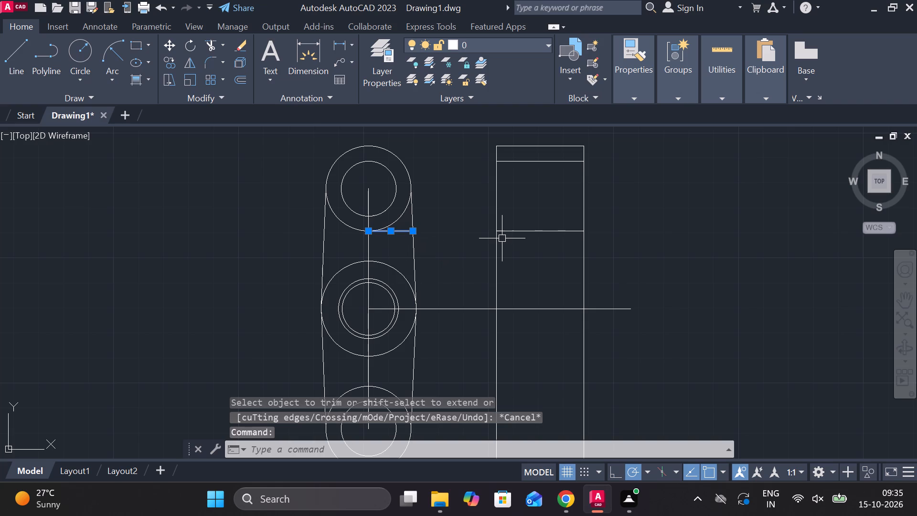
type("E")
key("space")
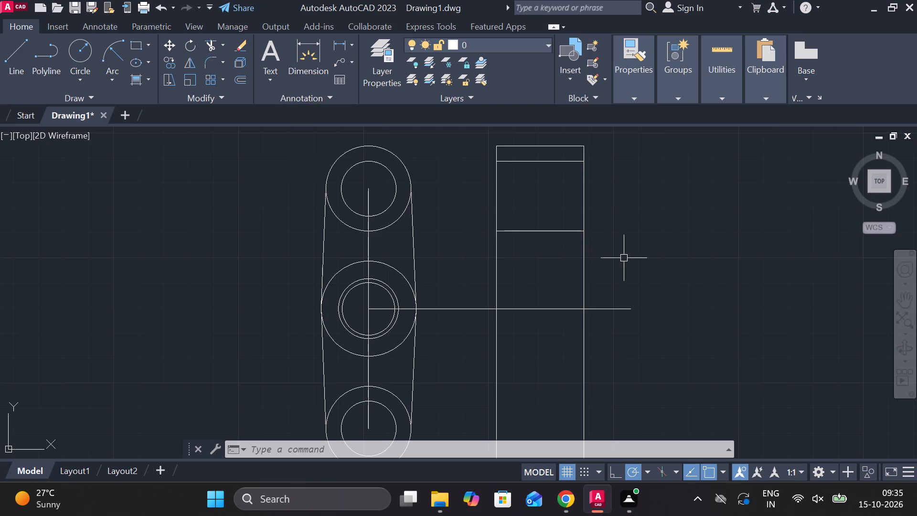
Draw a horizontal projection line from the lower outer circle's top point across and past the side-view rectangle.
scroll(631, 258, "down", 1)
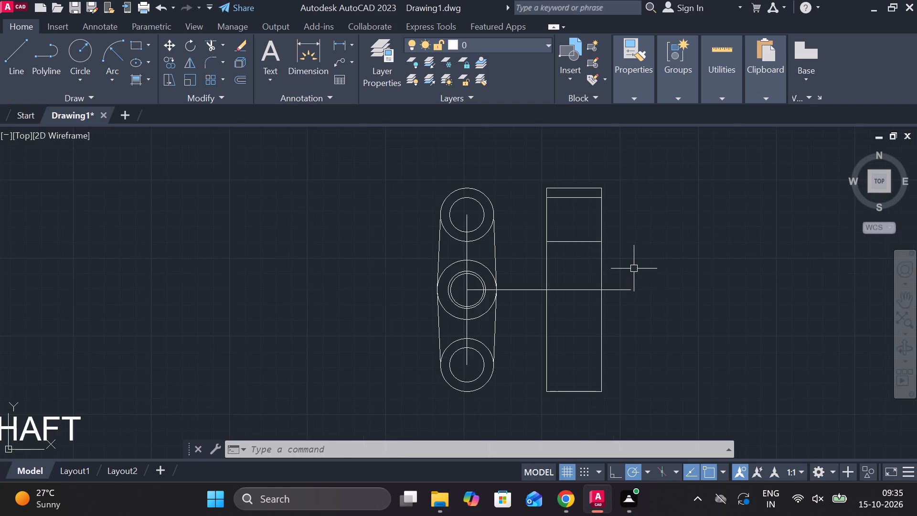
middle_click_drag(634, 276, 584, 246)
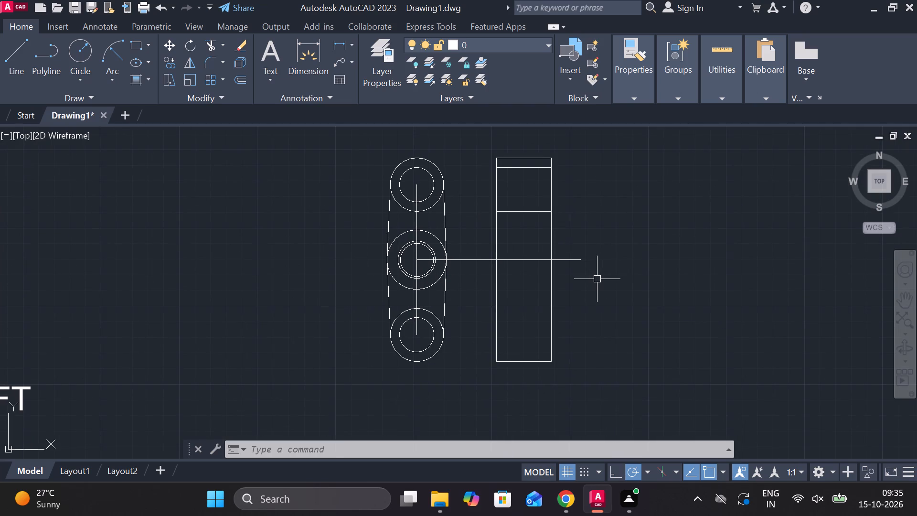
scroll(597, 281, "up", 1)
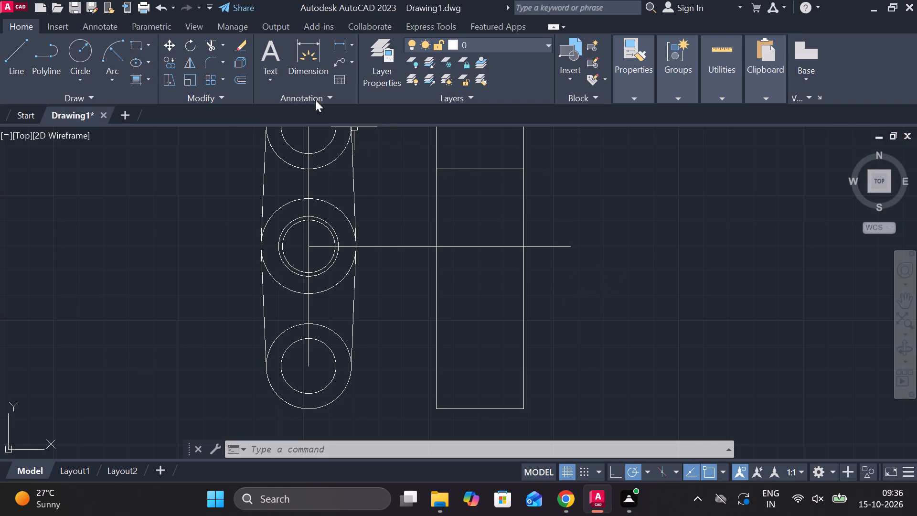
left_click(15, 55)
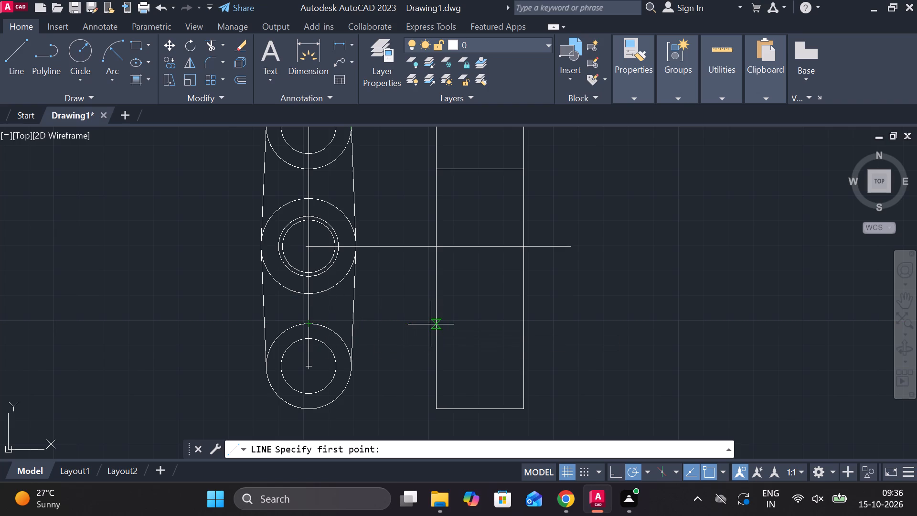
left_click(303, 324)
left_click(608, 330)
key("Escape")
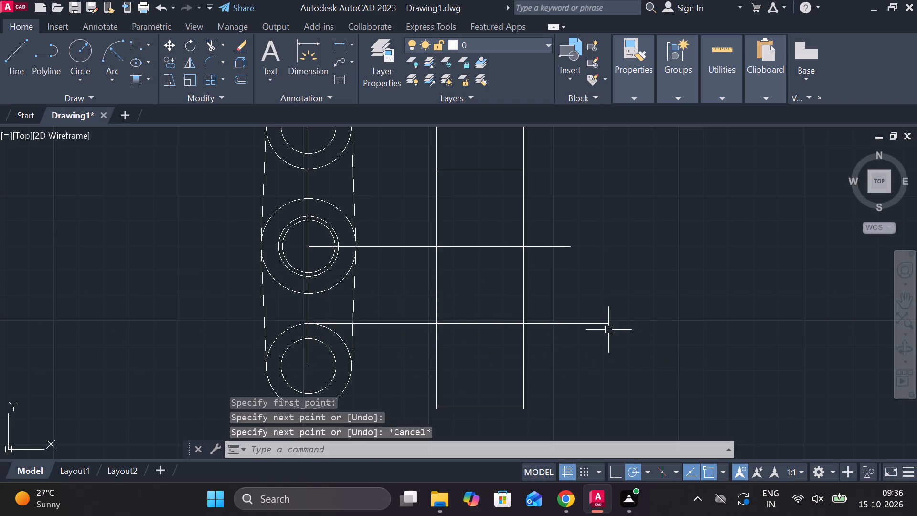
Draw a horizontal projection line about 102 long from the lower inner circle's bottom point across and past the side-view rectangle.
middle_click_drag(553, 358, 532, 339)
key("space")
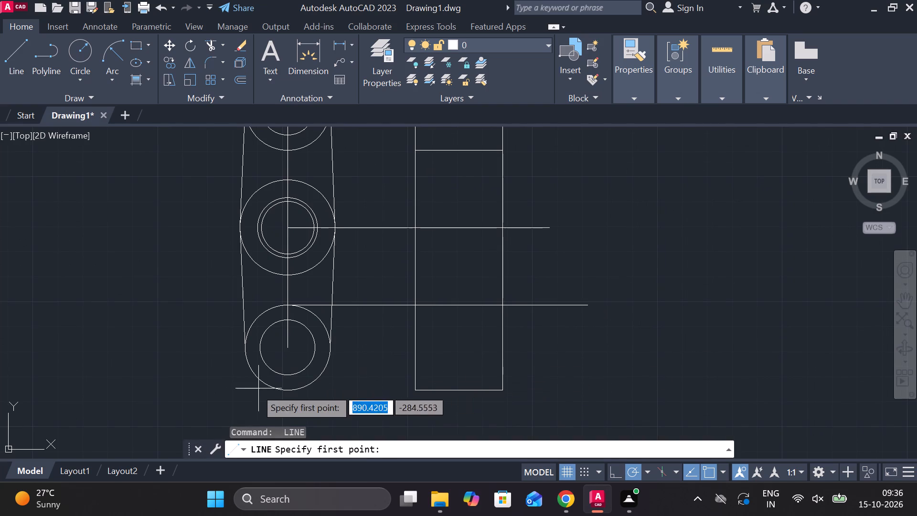
left_click(291, 379)
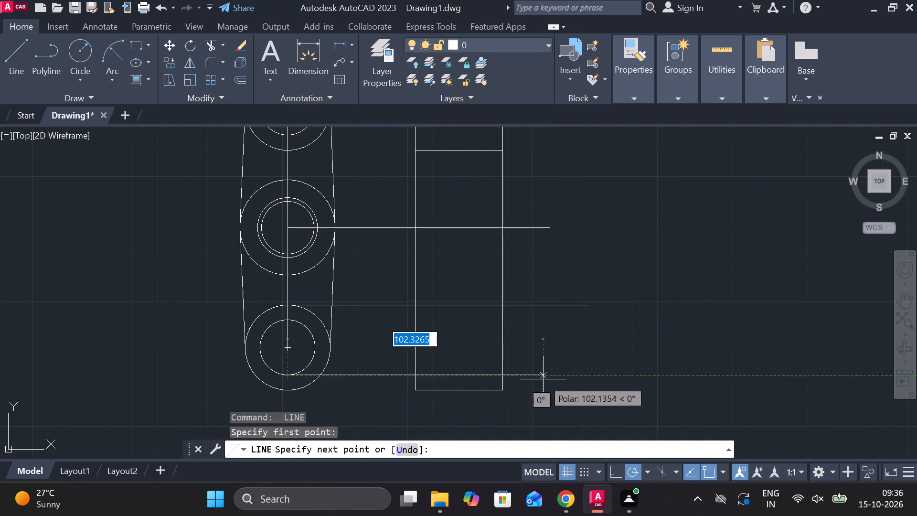
left_click(543, 379)
key("Escape")
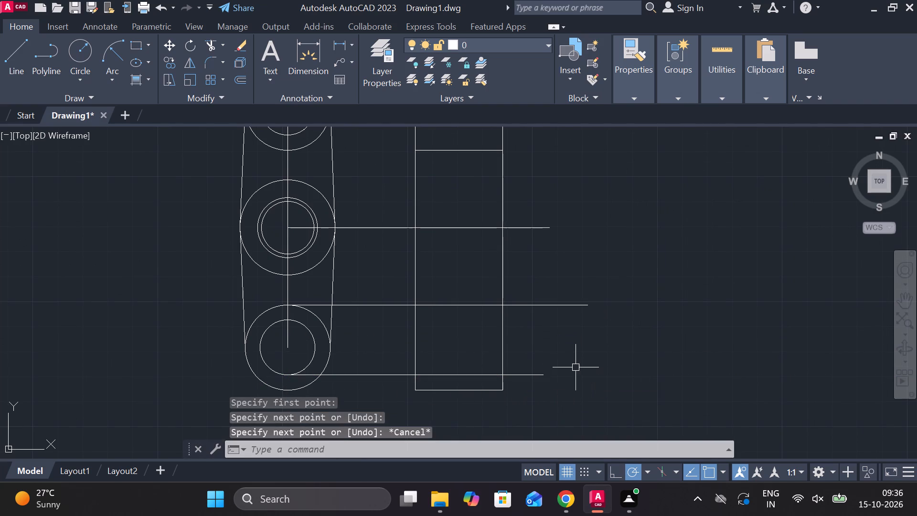
Trim the middle projection line and the two lower ones on both sides outside the side-view rectangle.
type("TR")
key("space")
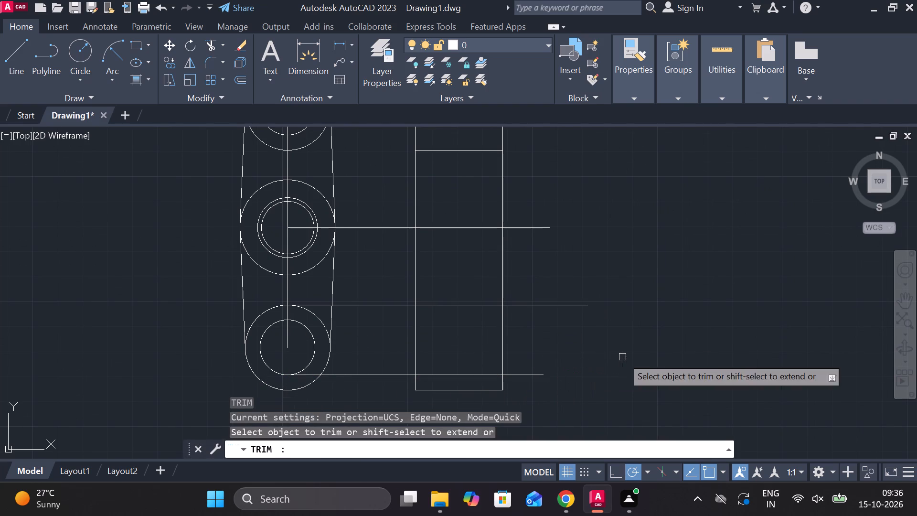
left_click_drag(372, 185, 371, 387)
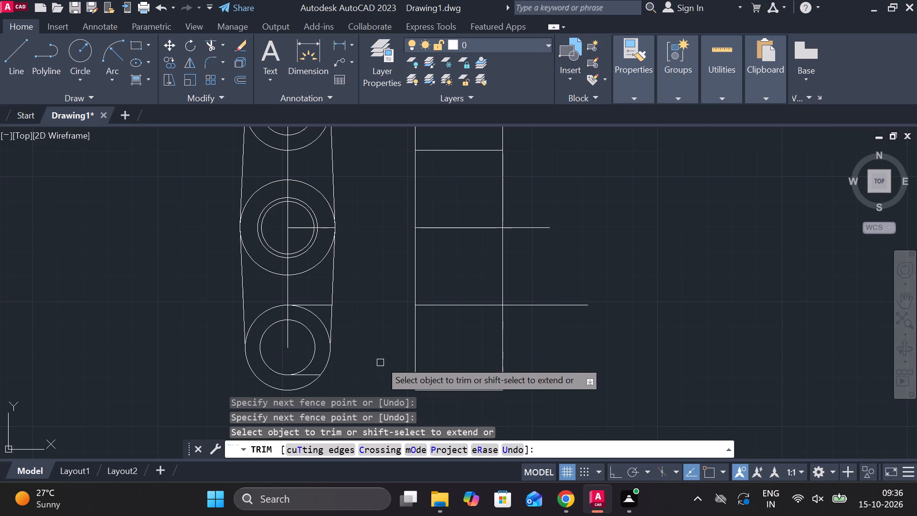
middle_click_drag(380, 326, 384, 396)
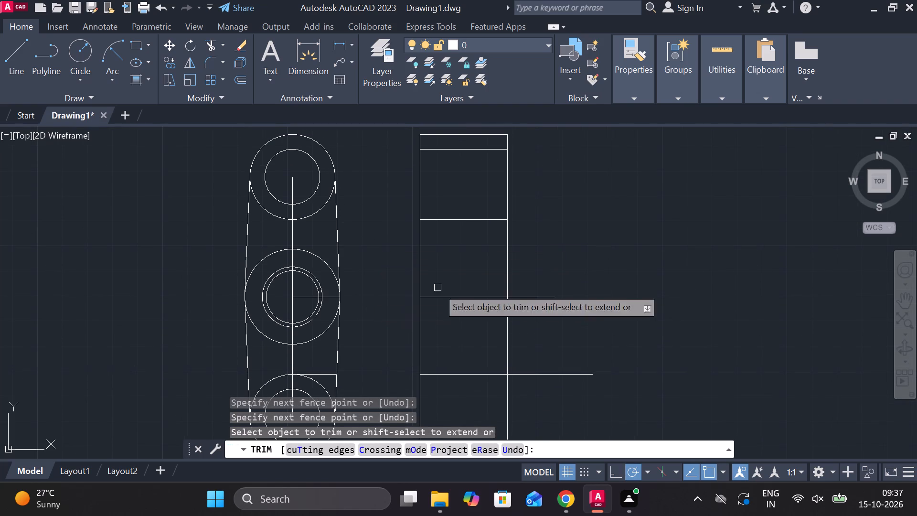
left_click_drag(522, 242, 533, 395)
middle_click_drag(533, 385, 515, 211)
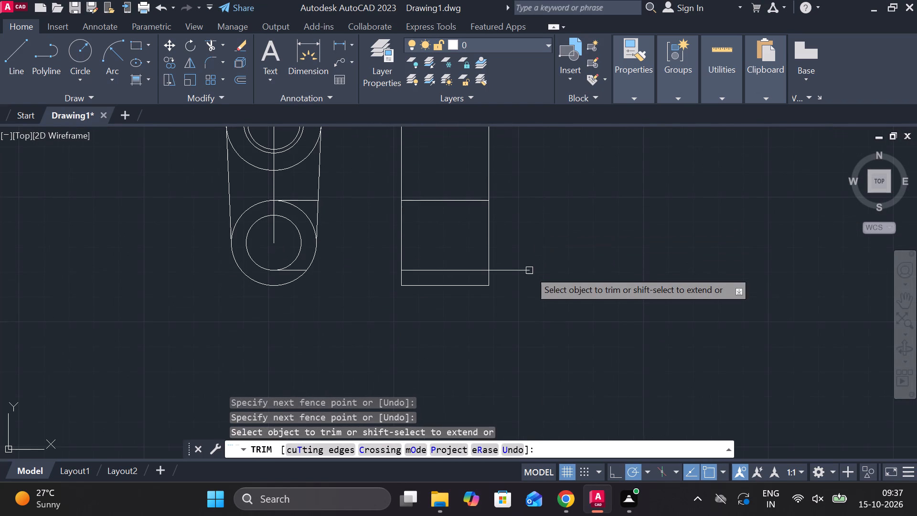
left_click(525, 268)
middle_click_drag(533, 256, 564, 331)
key("Escape")
Erase the three leftover projection pieces at the front view's middle and lower circles.
left_click(340, 278)
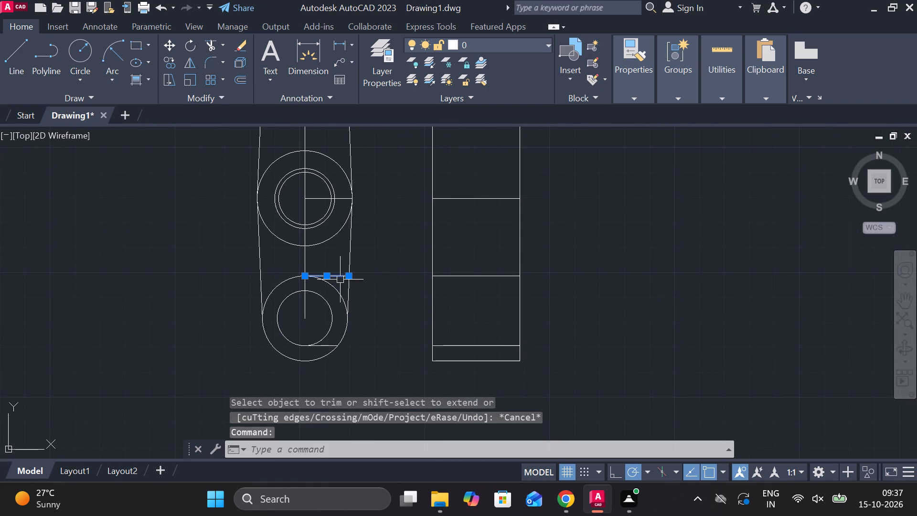
left_click(327, 347)
left_click(341, 200)
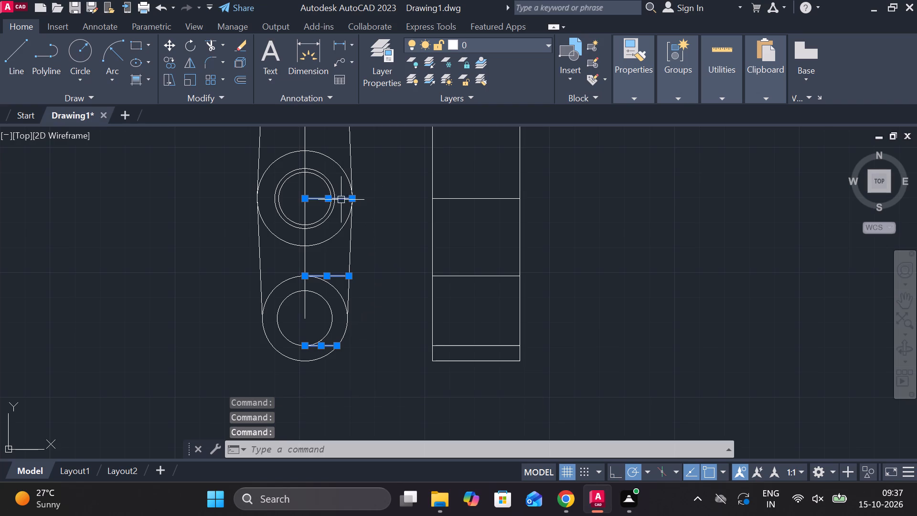
middle_click_drag(362, 201, 359, 361)
type("E")
key("space")
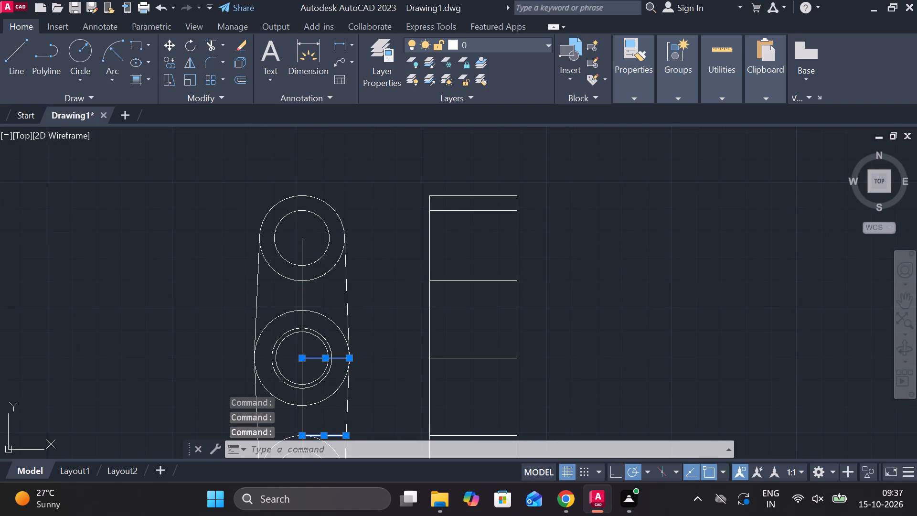
scroll(397, 243, "down", 1)
middle_click_drag(392, 248, 368, 241)
scroll(351, 215, "up", 1)
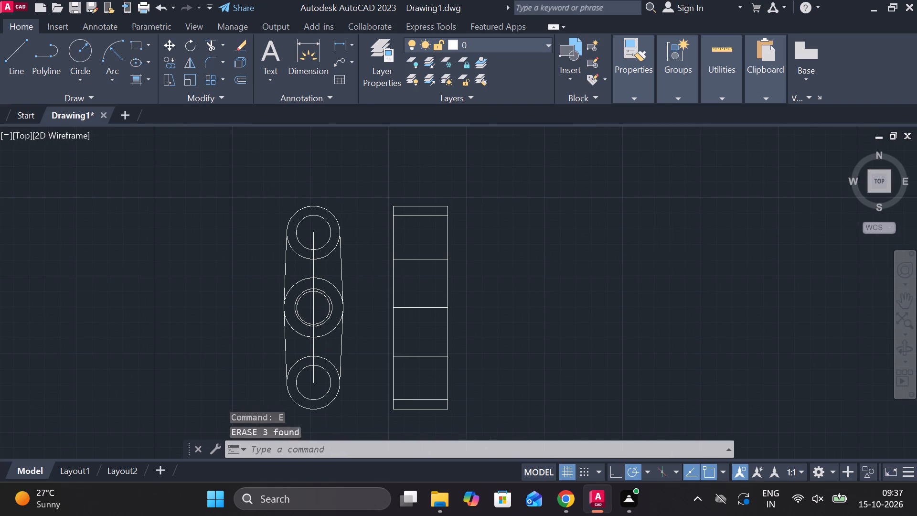
key("space")
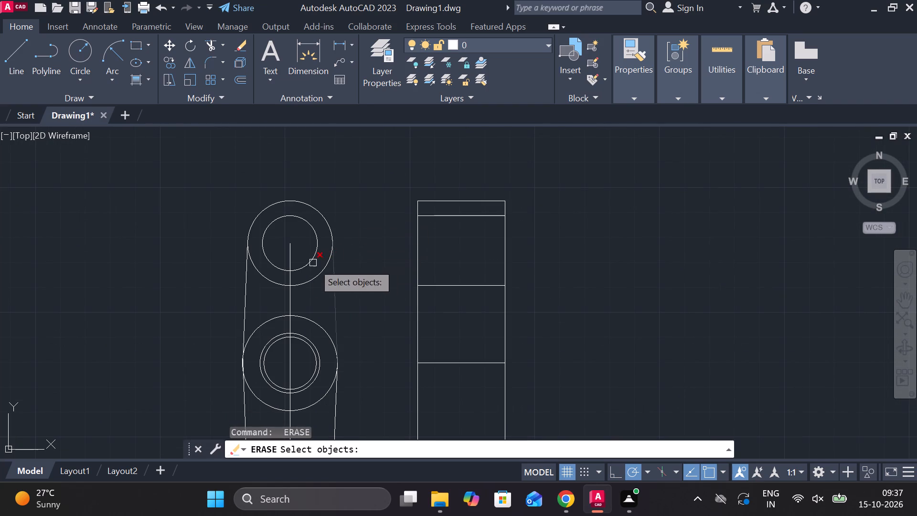
key("Escape")
Draw a horizontal projection line about 101 long from the upper inner circle's bottom point across and past the side-view rectangle.
key("l")
key("Return")
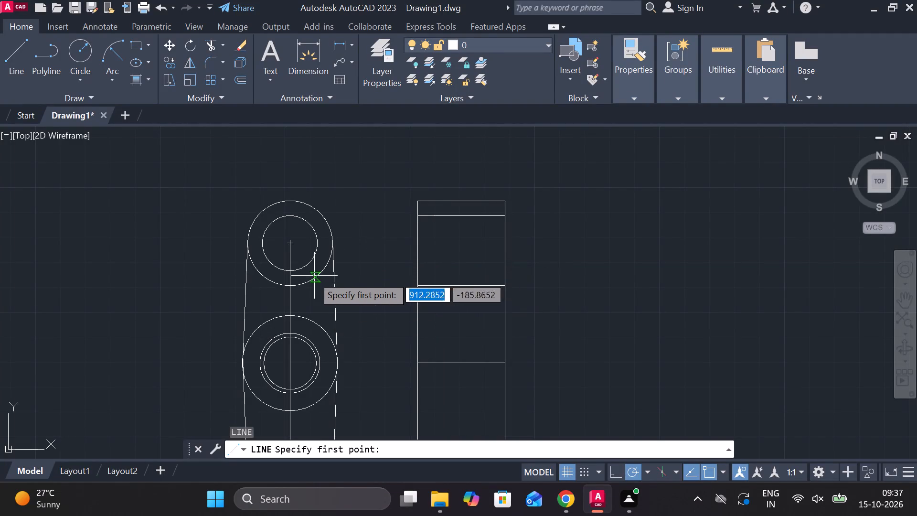
left_click(289, 271)
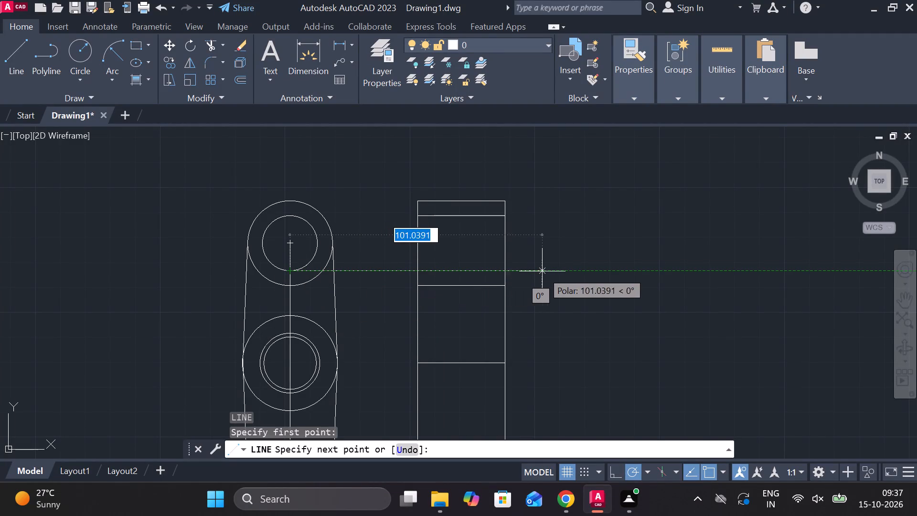
left_click(542, 271)
key("Escape")
Draw a horizontal projection line about 93 long from the lower inner circle's top point across and past the side-view rectangle.
middle_click_drag(524, 306, 510, 248)
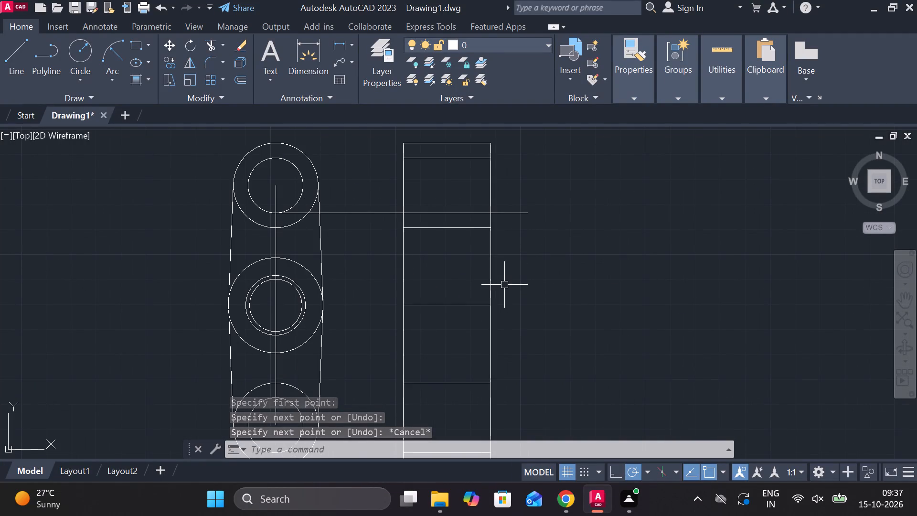
scroll(504, 285, "down", 1)
scroll(413, 343, "up", 1)
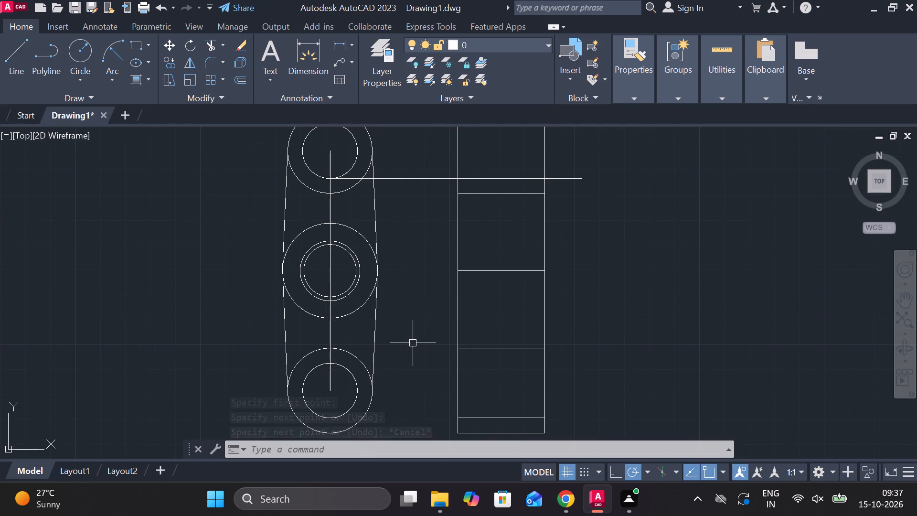
key("space")
left_click(332, 367)
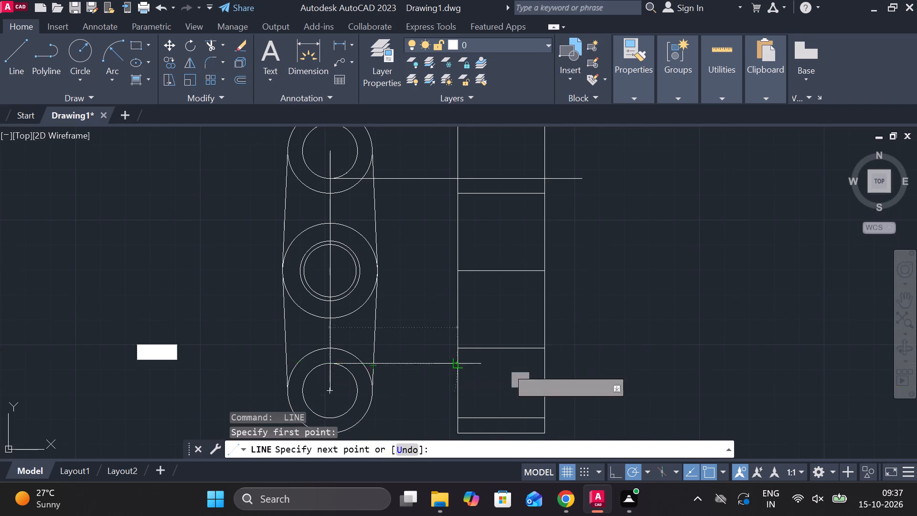
left_click(561, 366)
key("Escape")
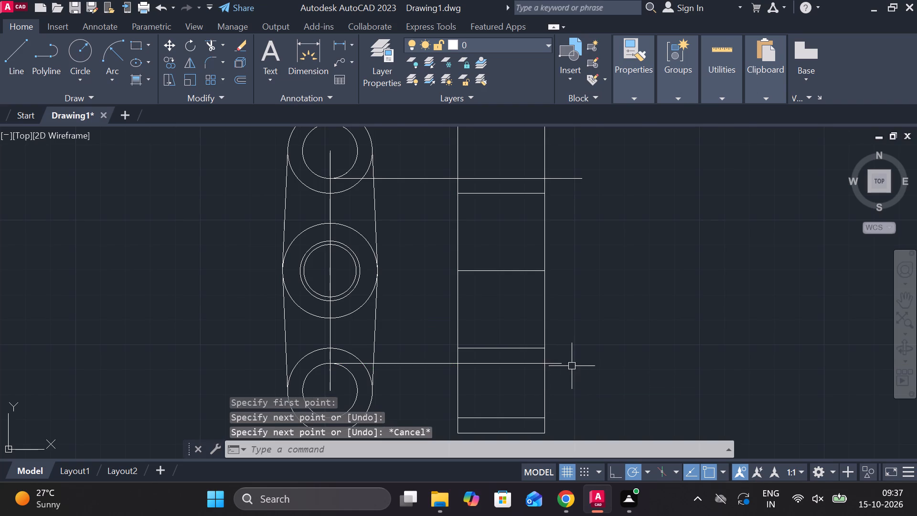
Erase the side-view line that is level with the top of the lower outer circle.
left_click(527, 348)
type("E")
key("space")
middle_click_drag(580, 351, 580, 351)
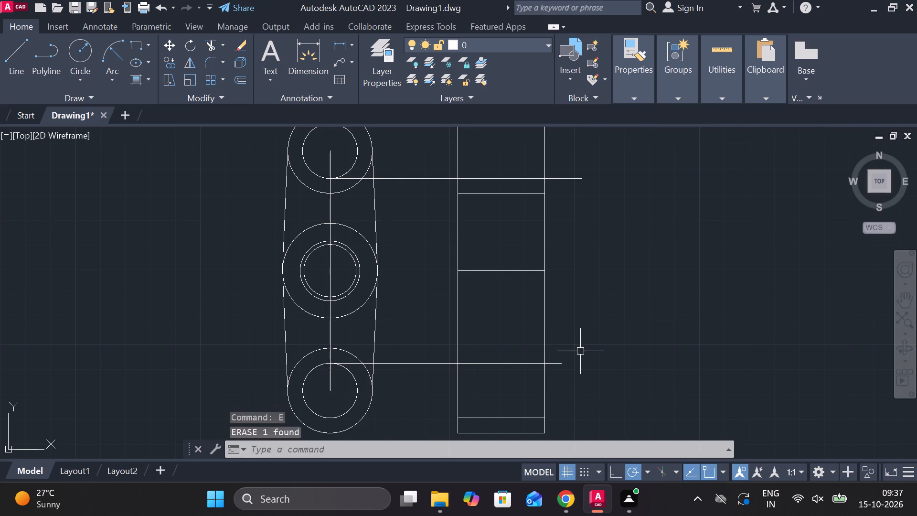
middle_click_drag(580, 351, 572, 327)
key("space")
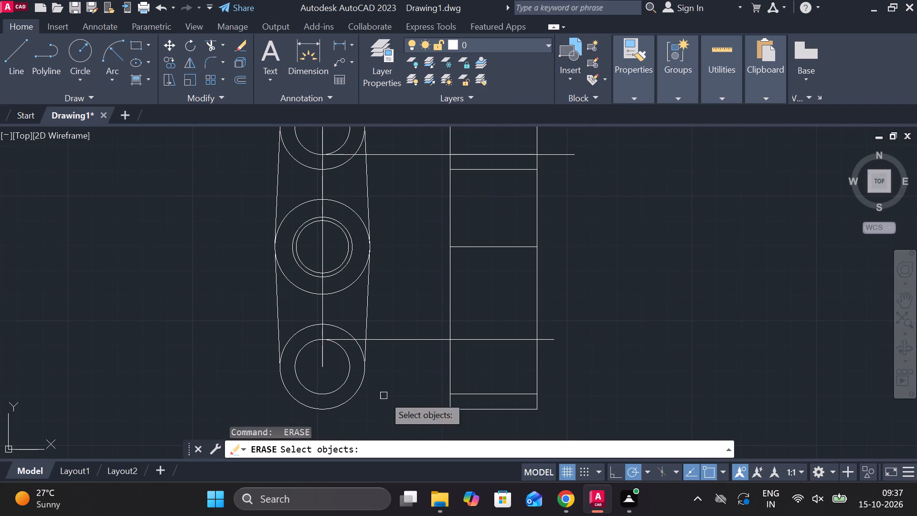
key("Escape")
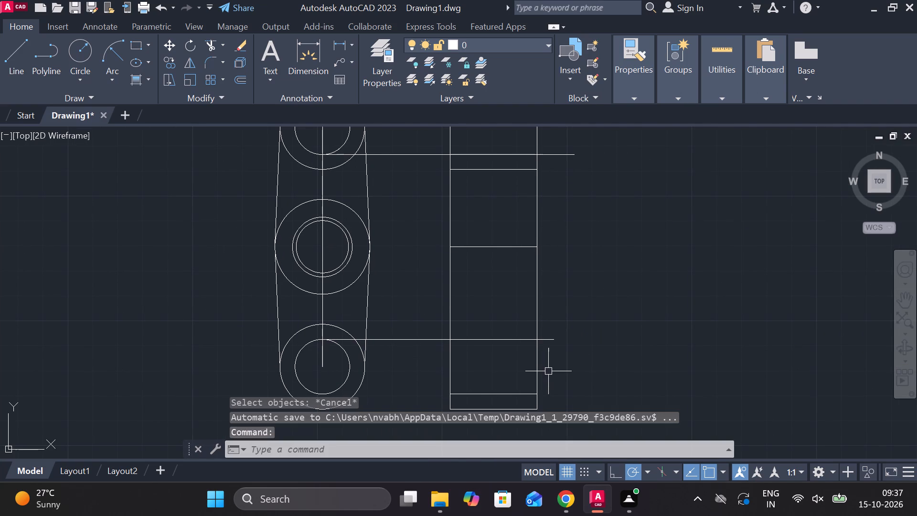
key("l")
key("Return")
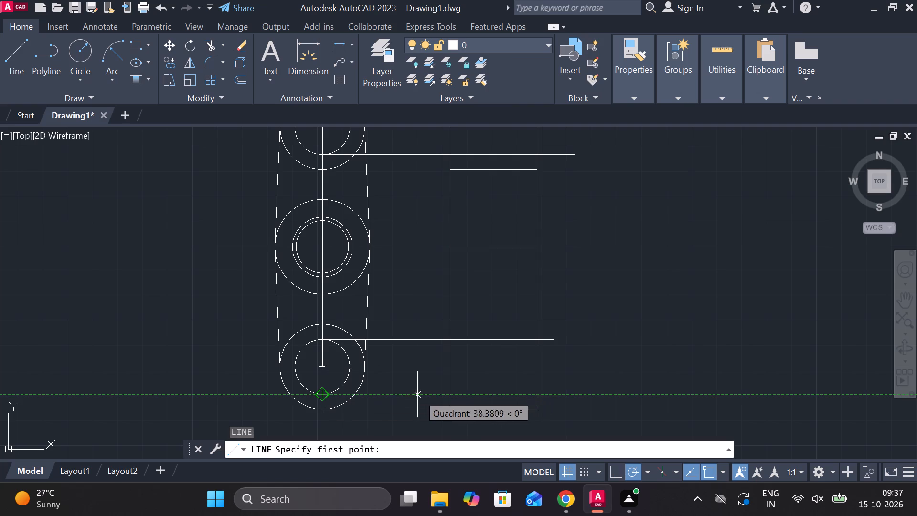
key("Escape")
Trim the lower inner circle's top projection line outside the side-view rectangle and erase its leftover piece beside the lower circles.
type("TR")
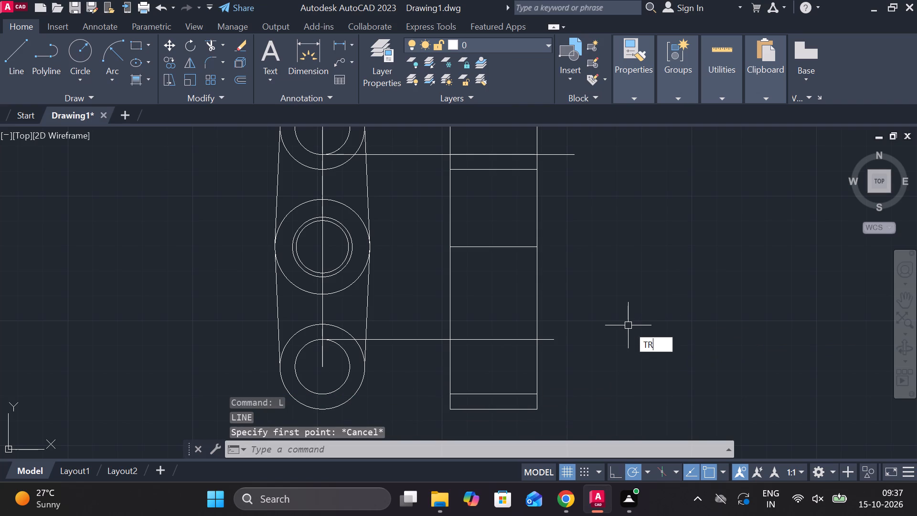
key("space")
left_click(554, 339)
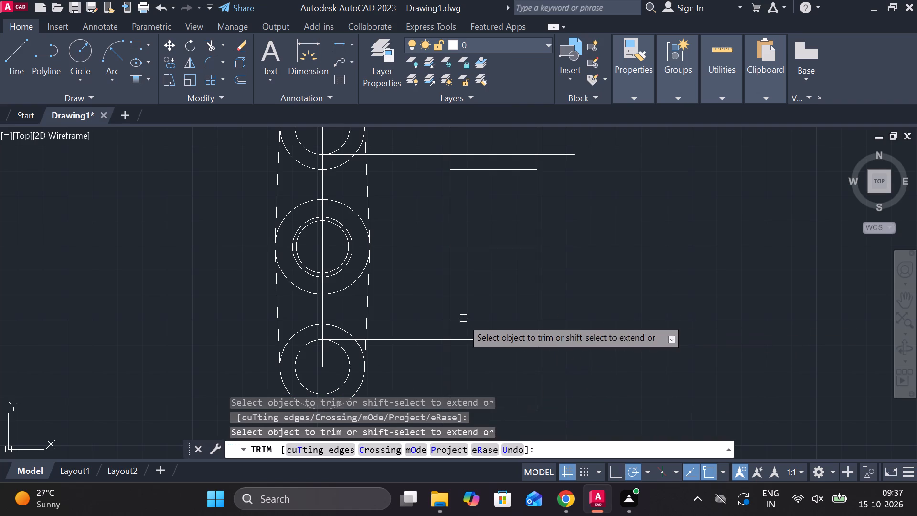
left_click(430, 342)
scroll(344, 342, "up", 1)
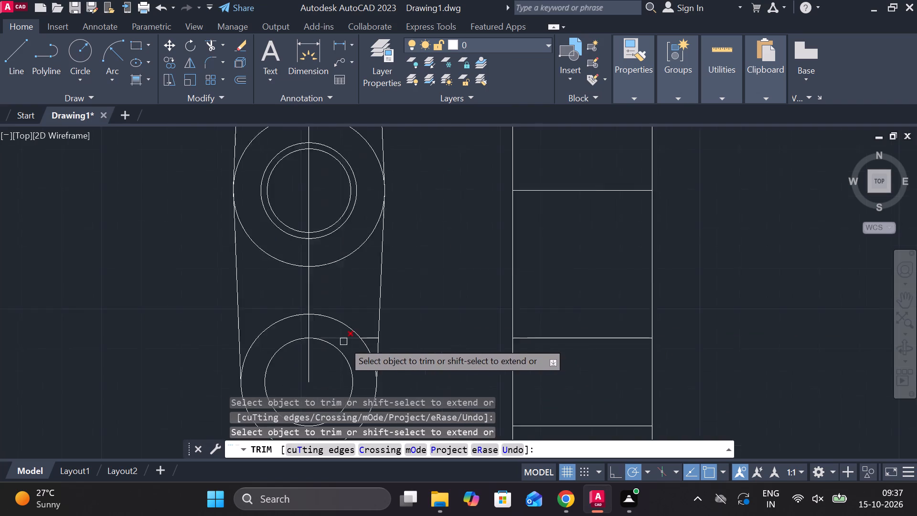
scroll(343, 342, "up", 1)
key("Escape")
left_click(352, 339)
type("E")
key("space")
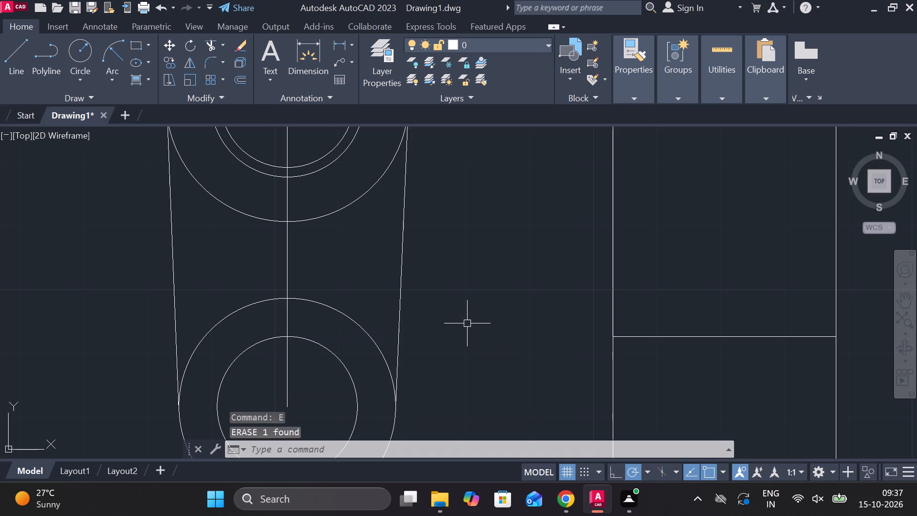
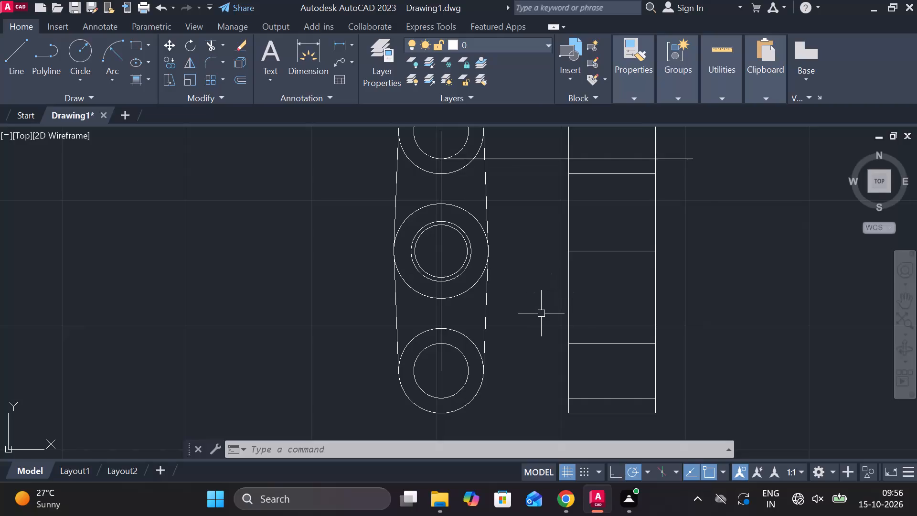
Draw horizontal projection lines from the top points of the middle boss's two inner circles across and past the side-view rectangle.
key("Return")
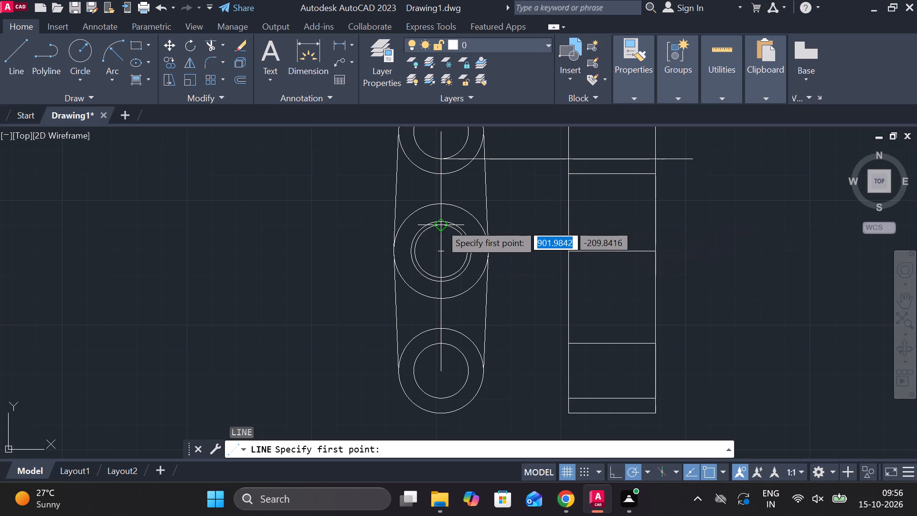
scroll(439, 219, "up", 1)
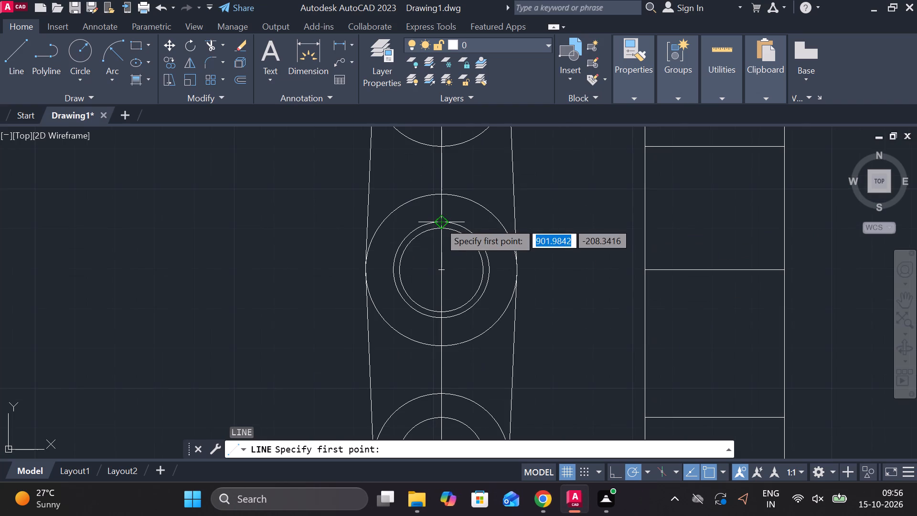
left_click(439, 222)
left_click(832, 226)
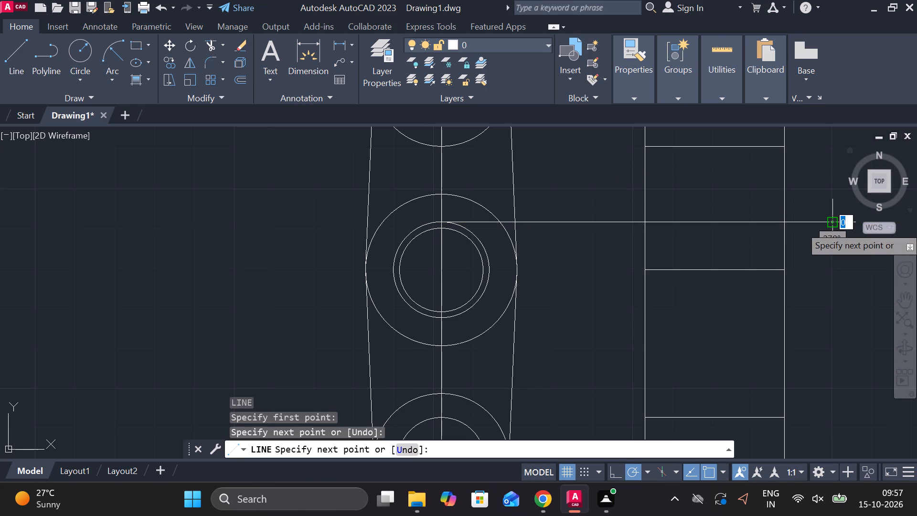
key("Escape")
key("space")
double_click(436, 226)
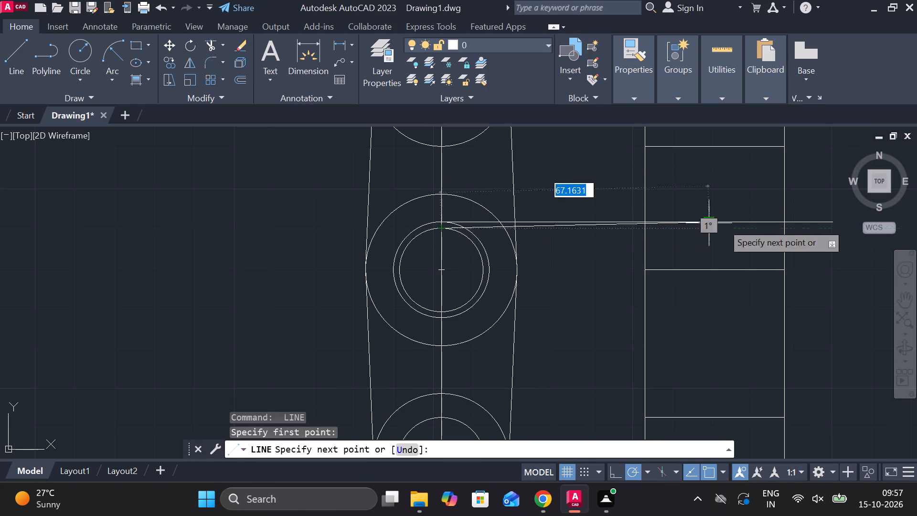
left_click(839, 228)
key("Escape")
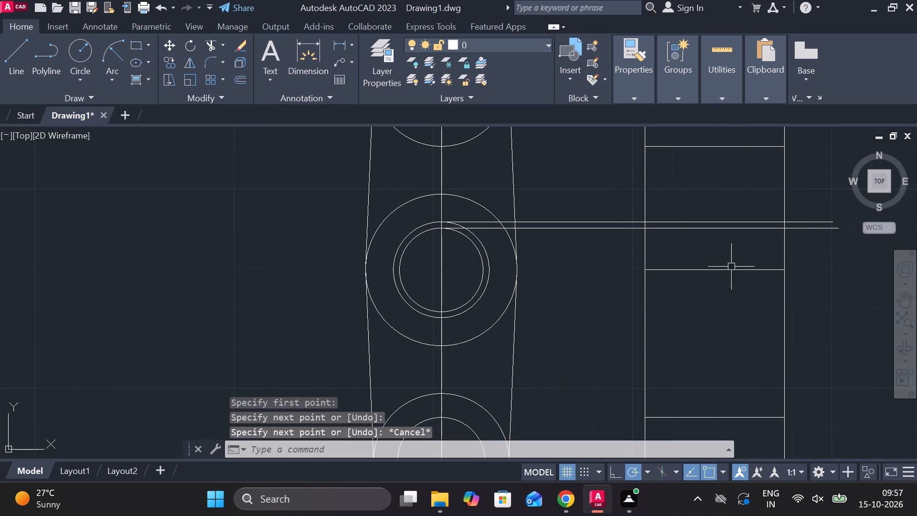
Draw horizontal projection lines from the bottom points of the middle boss's two inner circles across and past the side-view rectangle.
key("space")
left_click(450, 306)
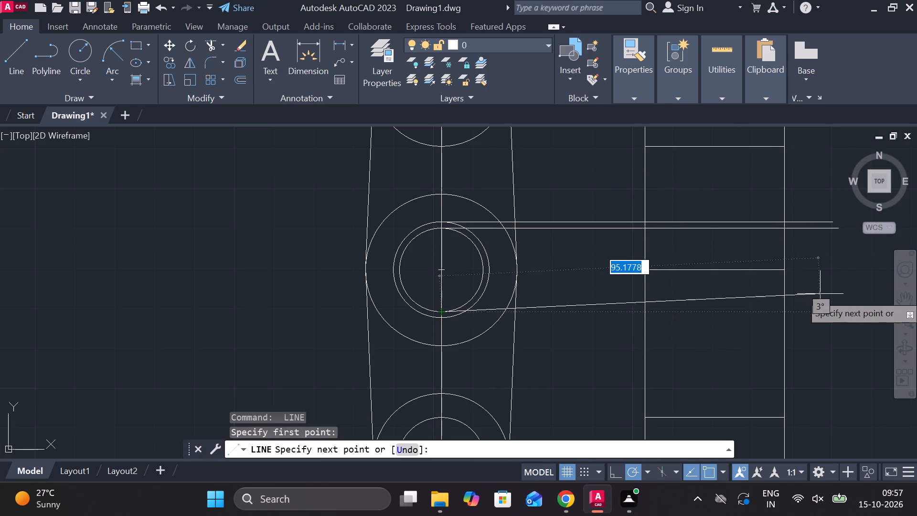
left_click(833, 302)
key("Escape")
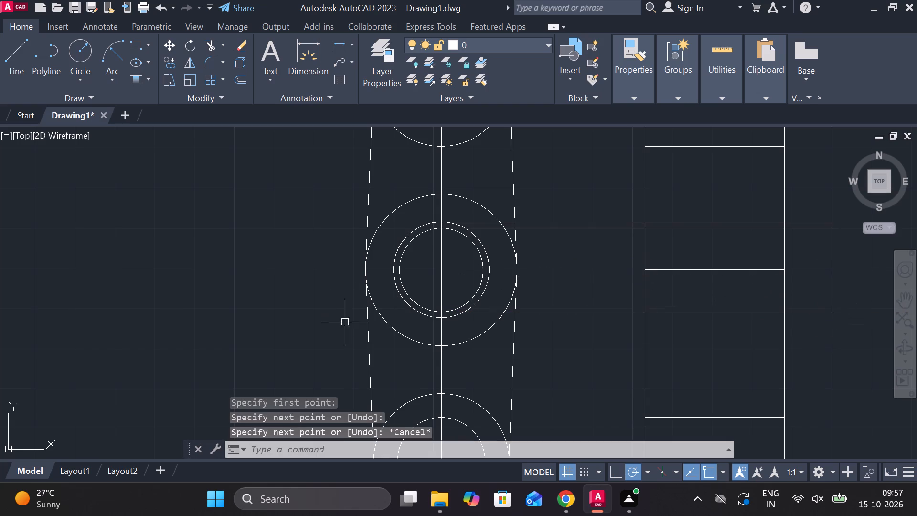
key("space")
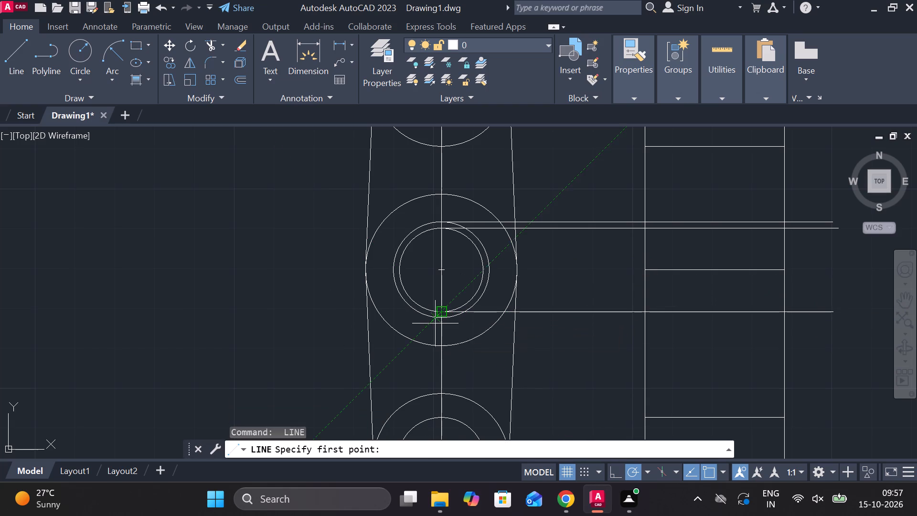
scroll(435, 322, "up", 4)
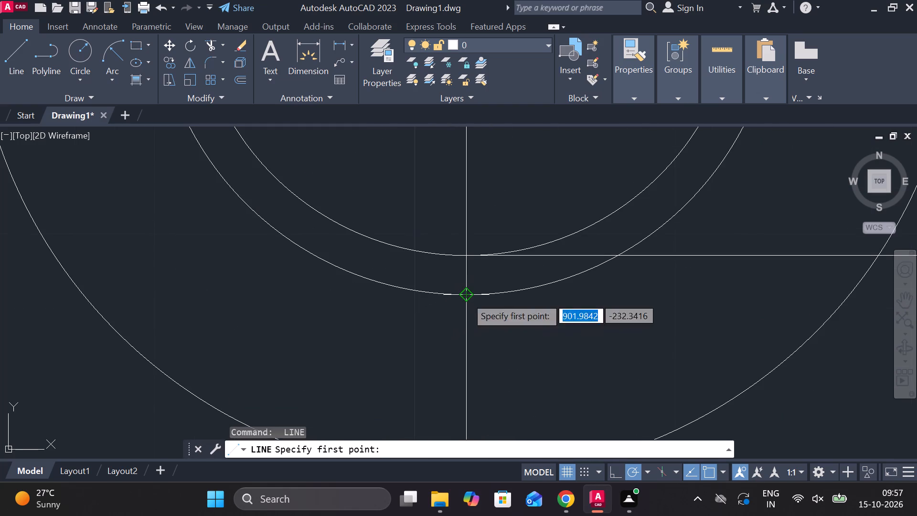
left_click(466, 297)
scroll(466, 297, "down", 5)
middle_click_drag(466, 297, 372, 310)
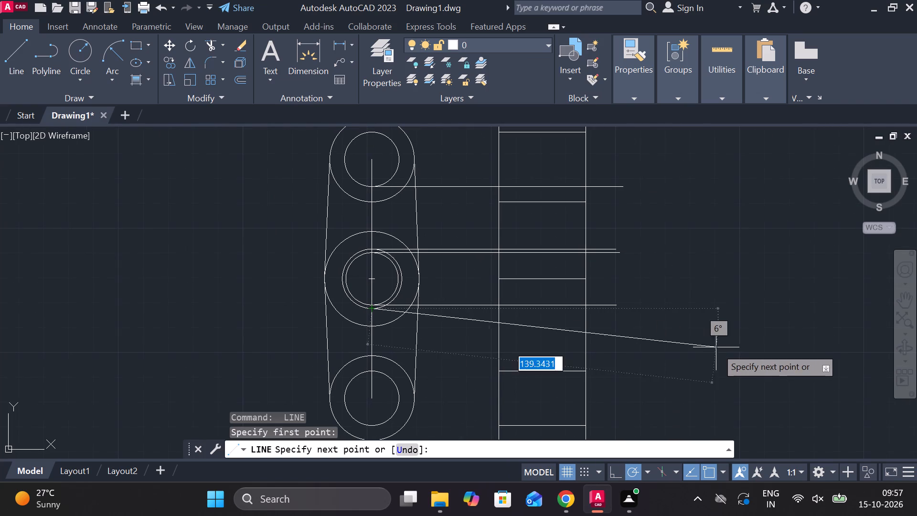
left_click(664, 305)
key("Escape")
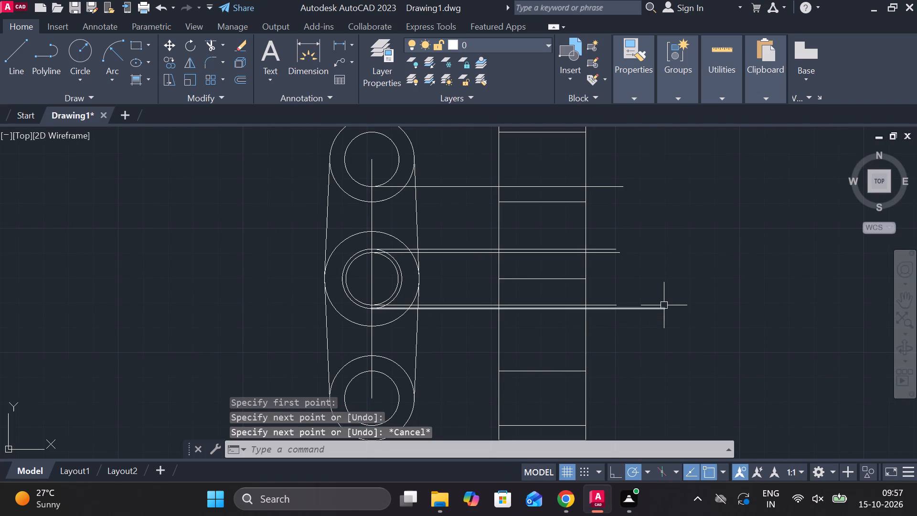
Trim the upper and middle circles' five projection lines beyond the side-view rectangle and between it and the link outline.
type("TR")
key("space")
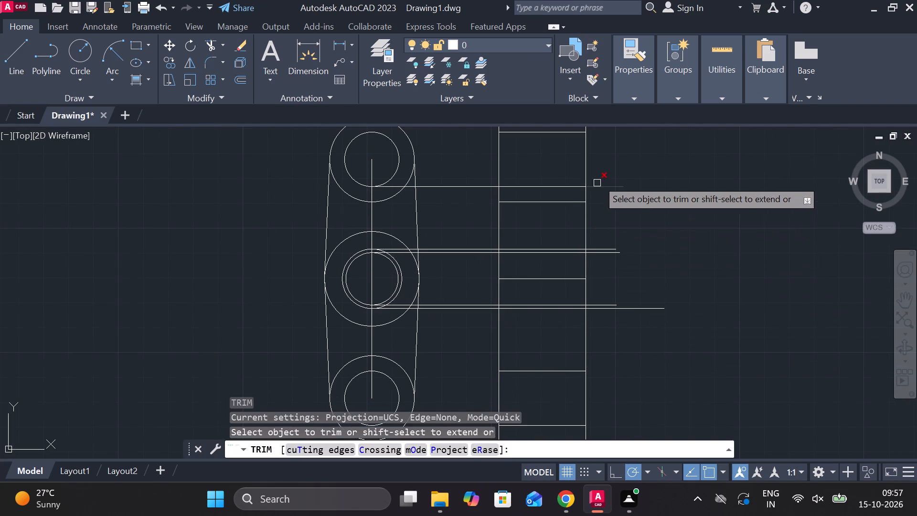
left_click_drag(597, 152, 599, 335)
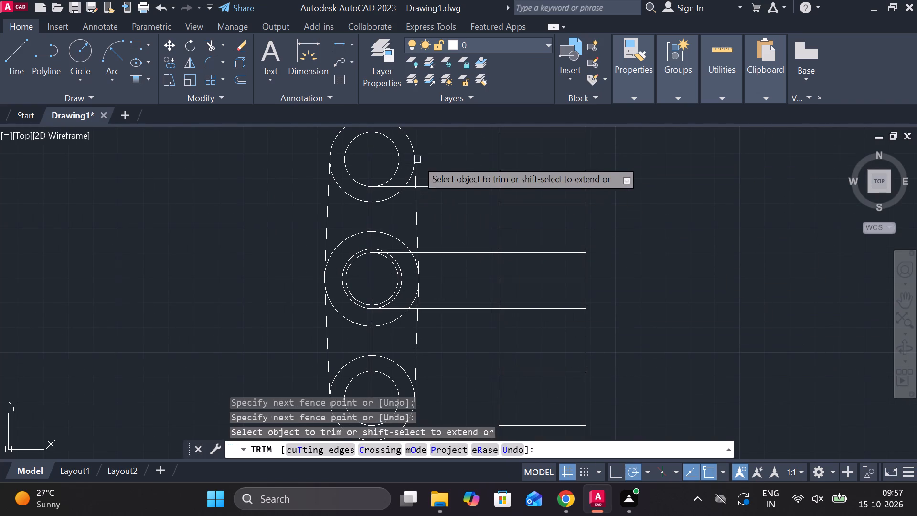
left_click_drag(435, 157, 449, 340)
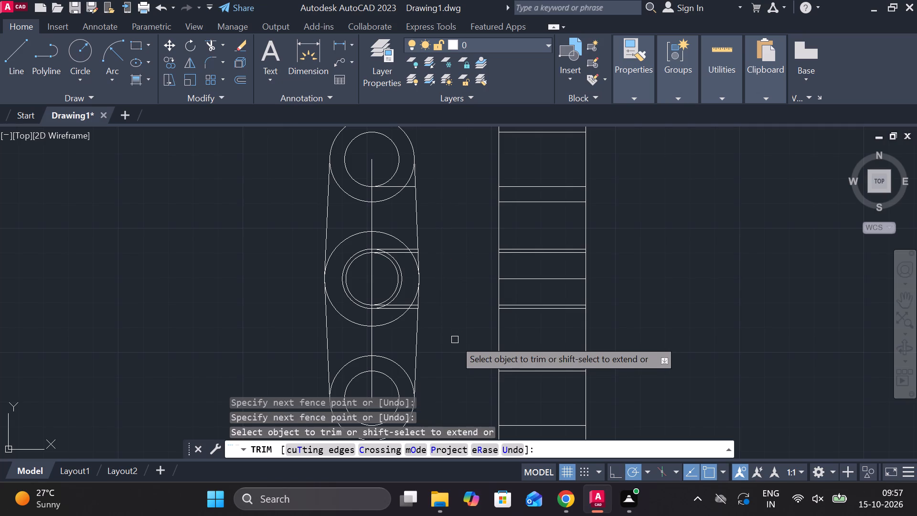
key("Escape")
Erase the four leftover projection line pieces inside the link outline at the middle boss.
scroll(371, 240, "up", 3)
left_click(456, 272)
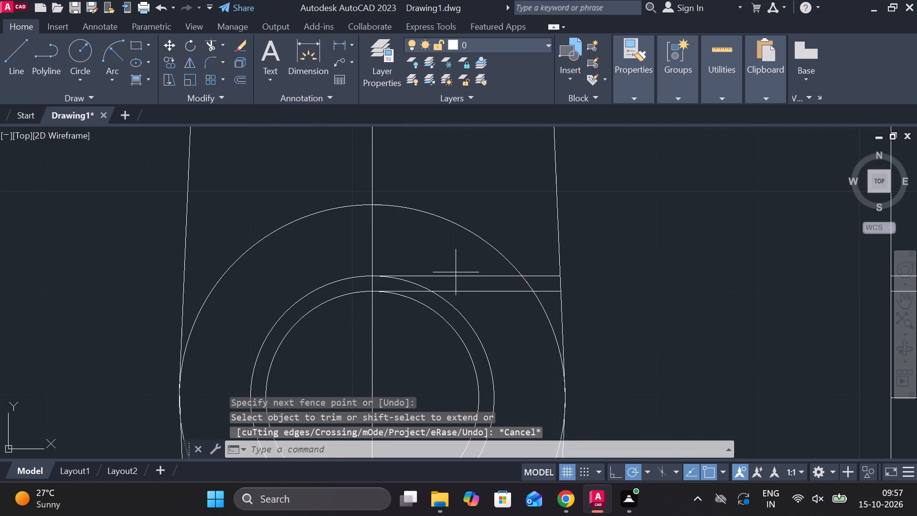
left_click(470, 289)
left_click(475, 293)
left_click(464, 278)
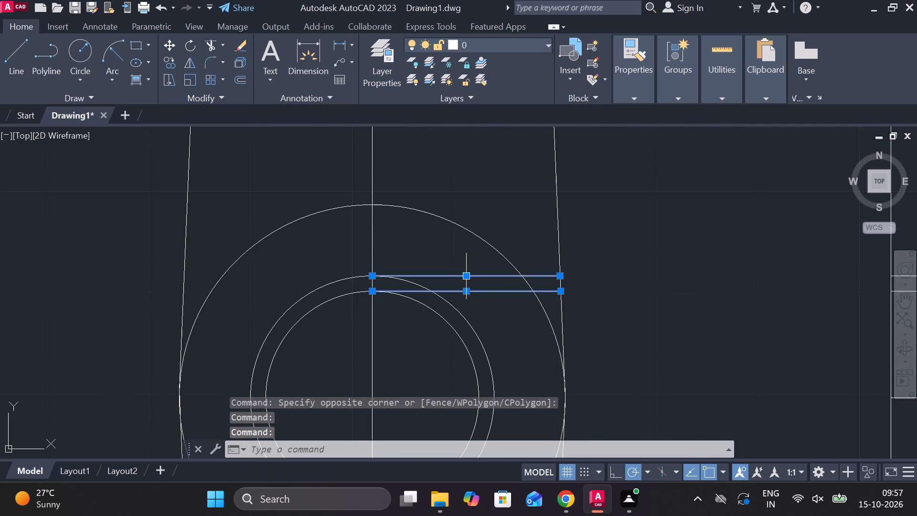
scroll(466, 283, "down", 3)
scroll(474, 334, "up", 3)
left_click(463, 345)
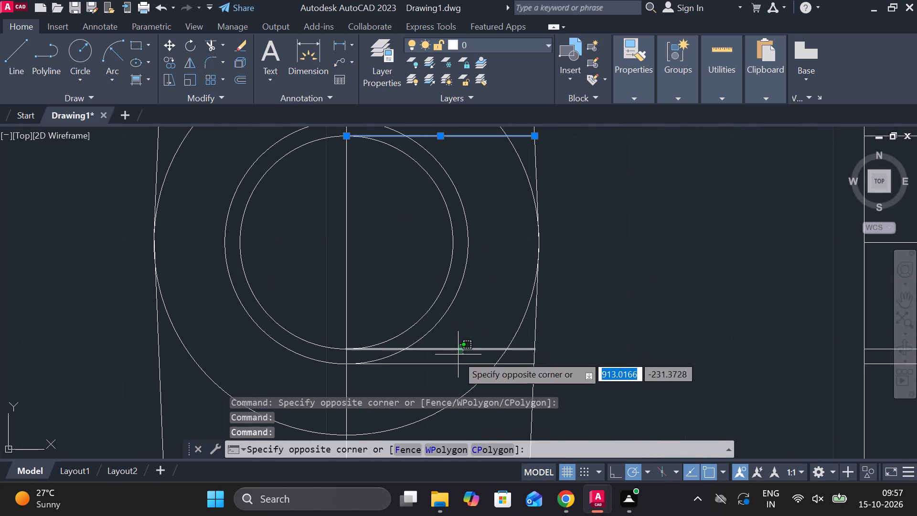
left_click(456, 357)
left_click(449, 367)
type("E")
key("space")
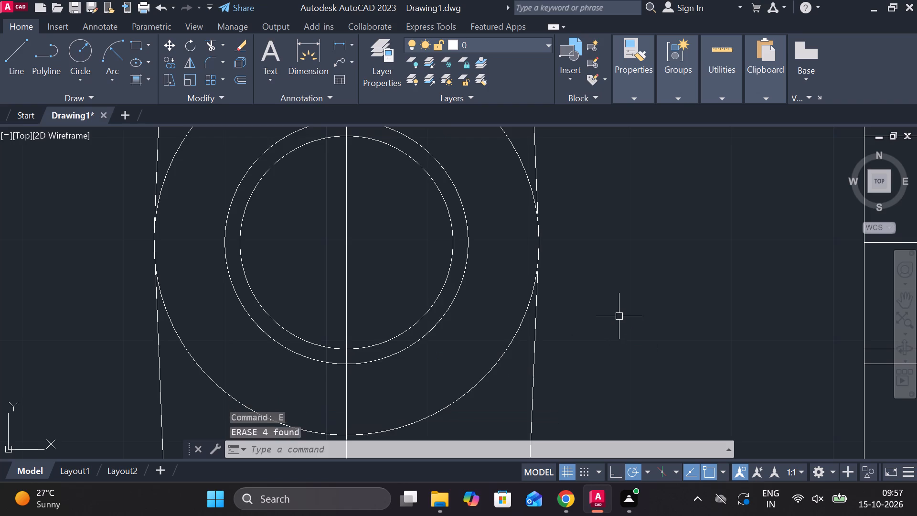
Erase the leftover projection line piece at the bottom of the upper inner circle.
scroll(619, 316, "down", 3)
scroll(626, 253, "up", 3)
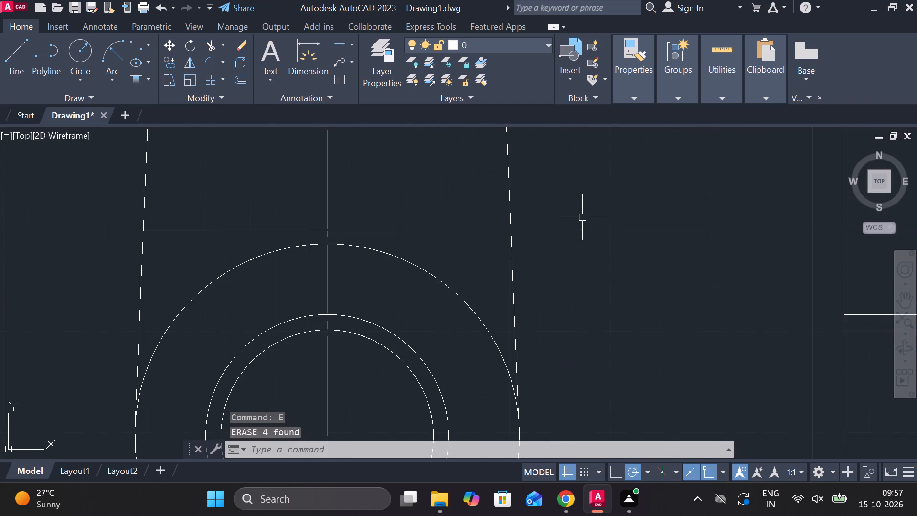
scroll(594, 315, "down", 1)
middle_click_drag(601, 315, 561, 417)
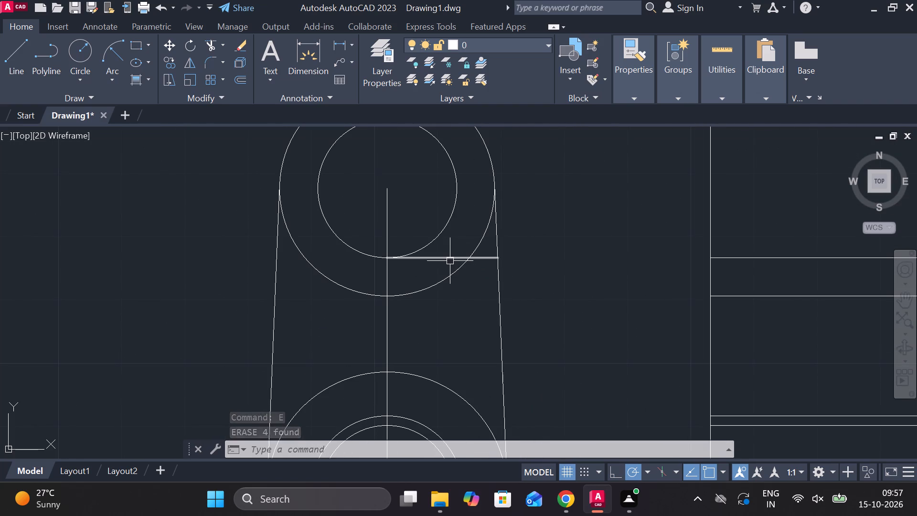
left_click(450, 261)
type("E")
key("space")
scroll(559, 240, "down", 2)
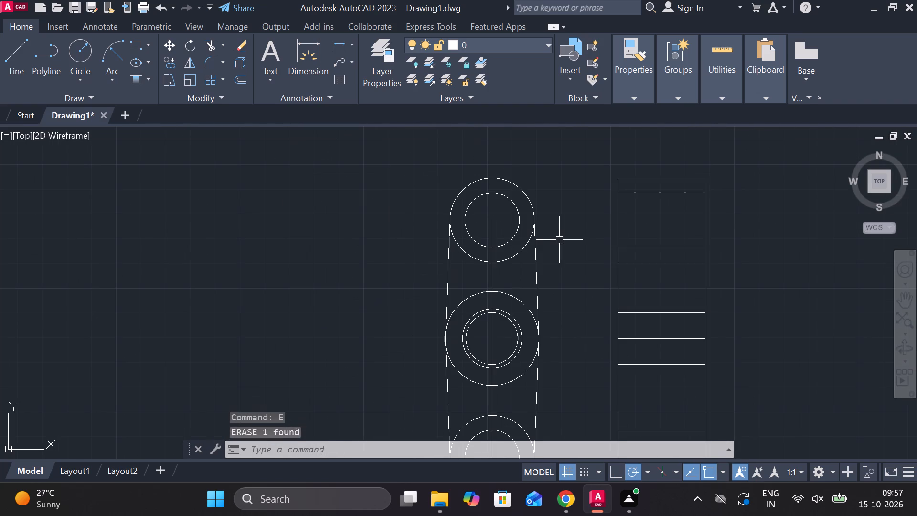
Draw a vertical centre line through the side-view rectangle from its top edge's midpoint to its bottom edge.
middle_click_drag(559, 240, 507, 228)
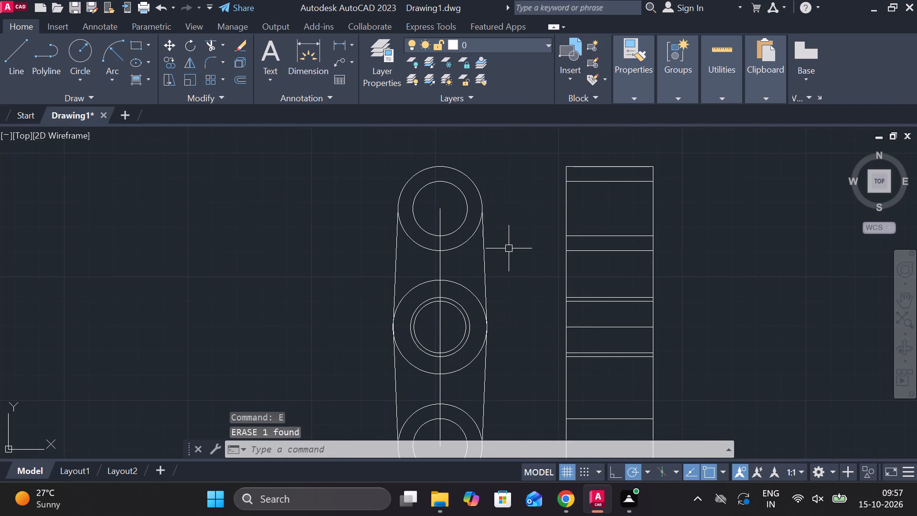
scroll(507, 260, "up", 1)
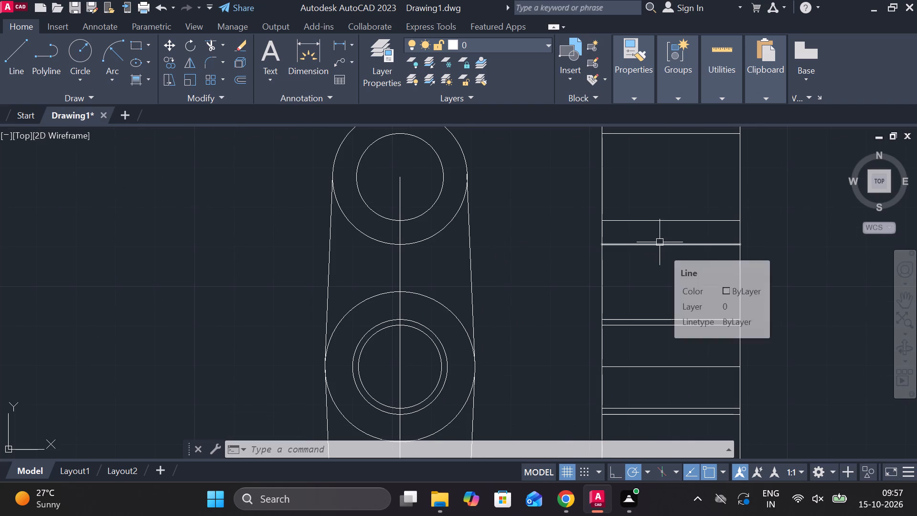
middle_click_drag(659, 242, 569, 268)
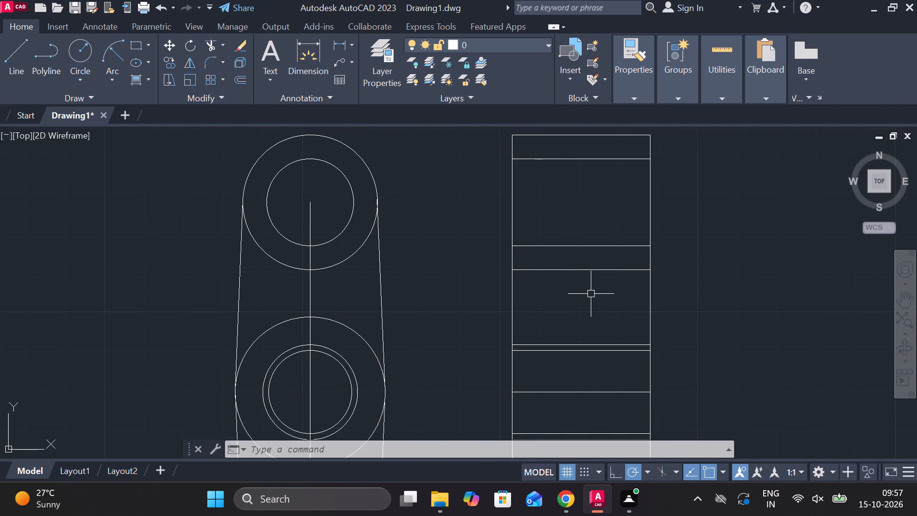
scroll(588, 298, "down", 1)
key("l")
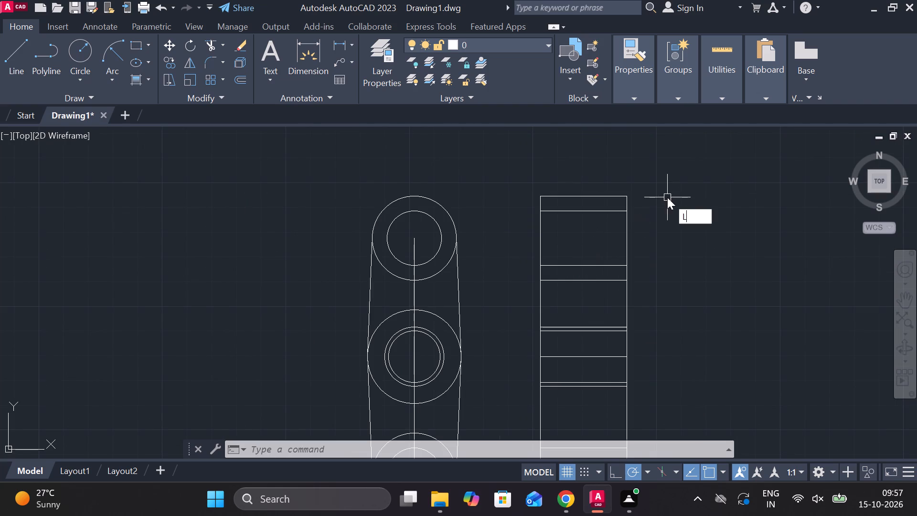
key("Return")
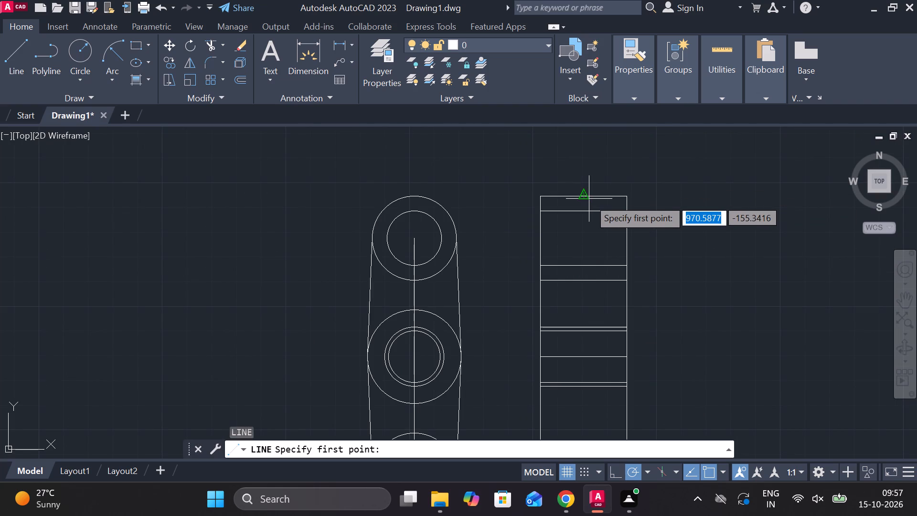
left_click(584, 192)
middle_click_drag(578, 276, 563, 140)
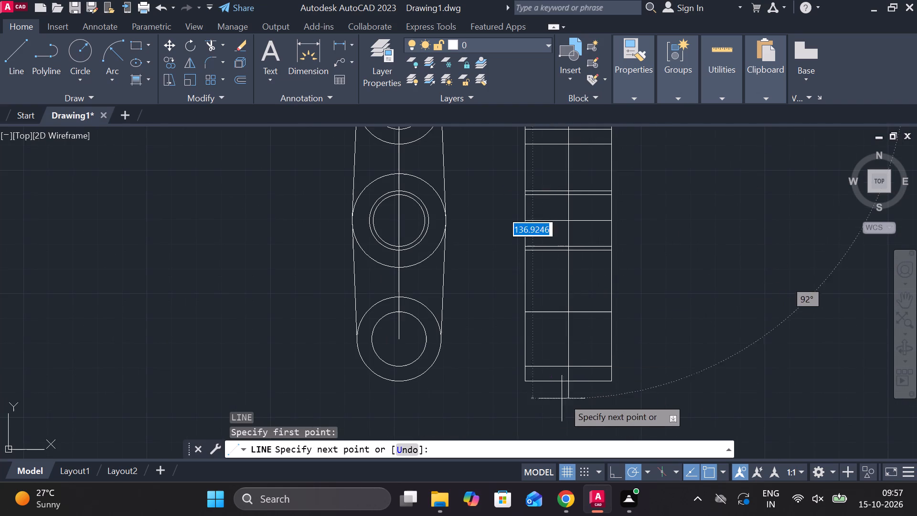
left_click(568, 387)
key("Escape")
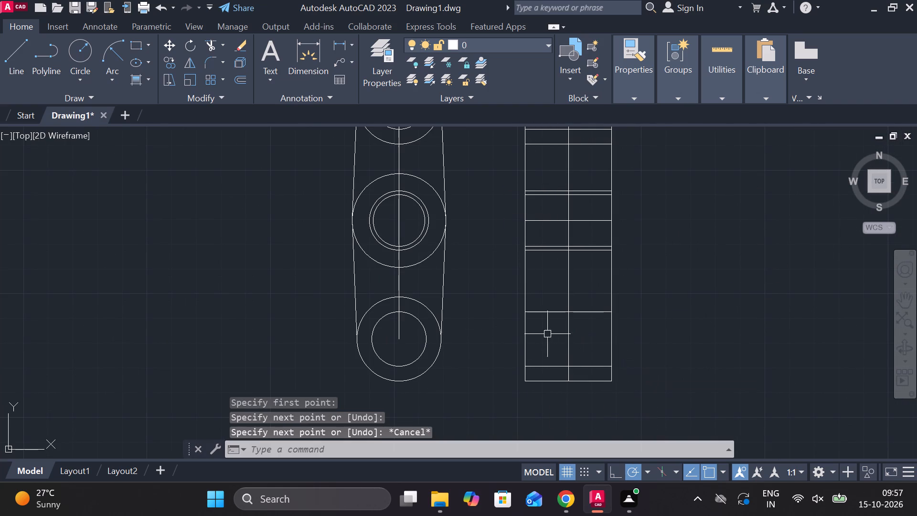
Offset the side view's vertical centre line by 15.5 to each side.
left_click(571, 325)
key("o")
key("Return")
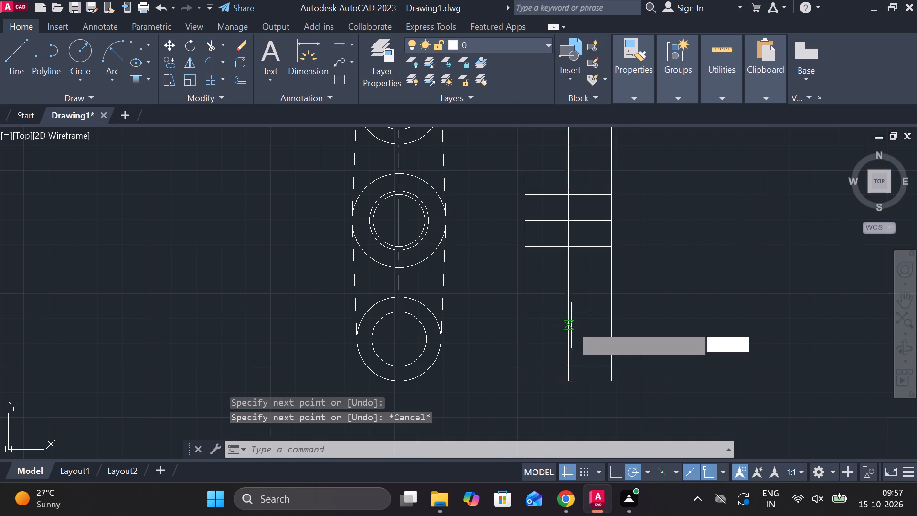
key("Return")
key("1")
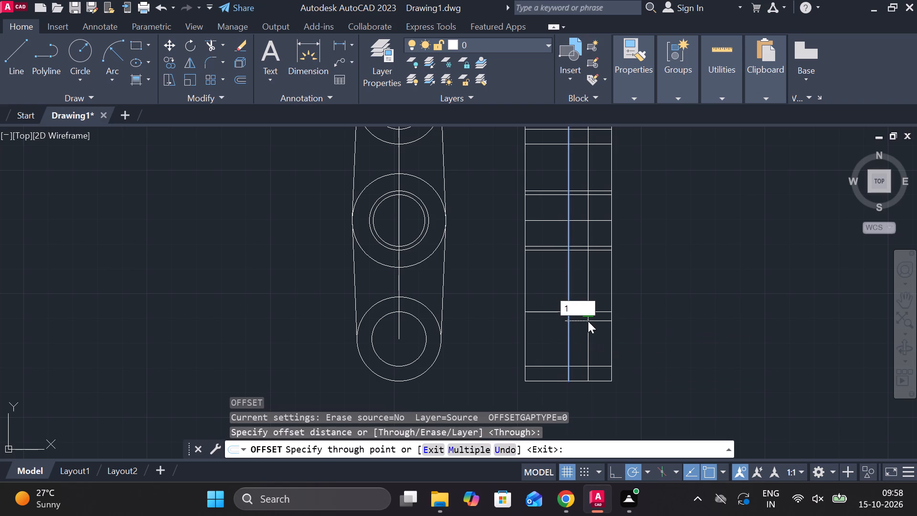
type("5.5")
key("space")
left_click(569, 292)
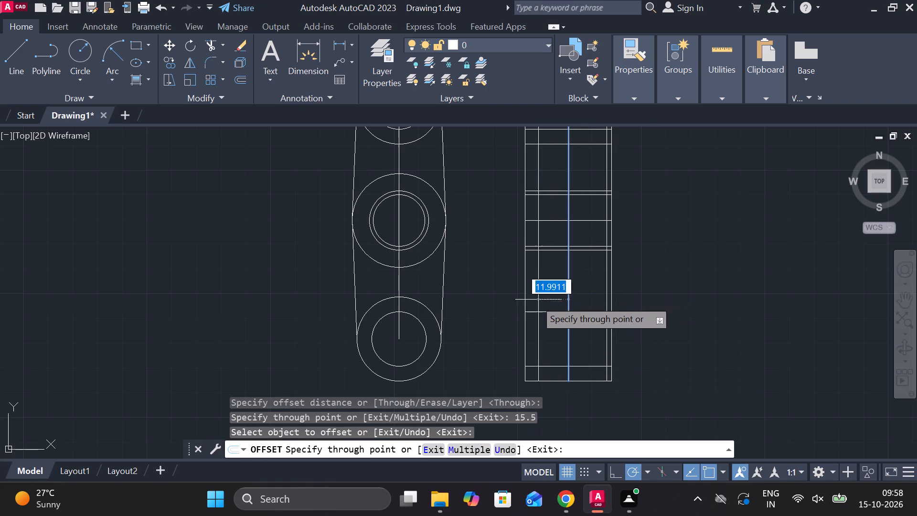
type("15.5")
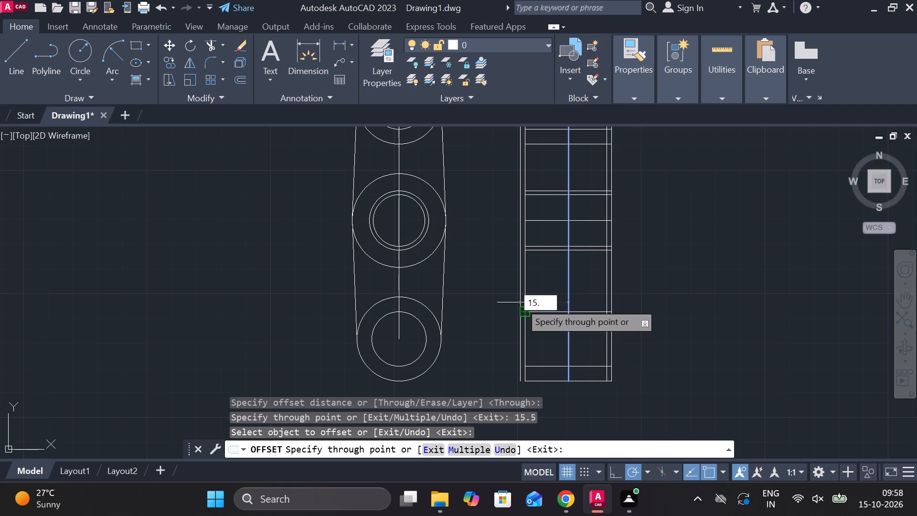
key("space")
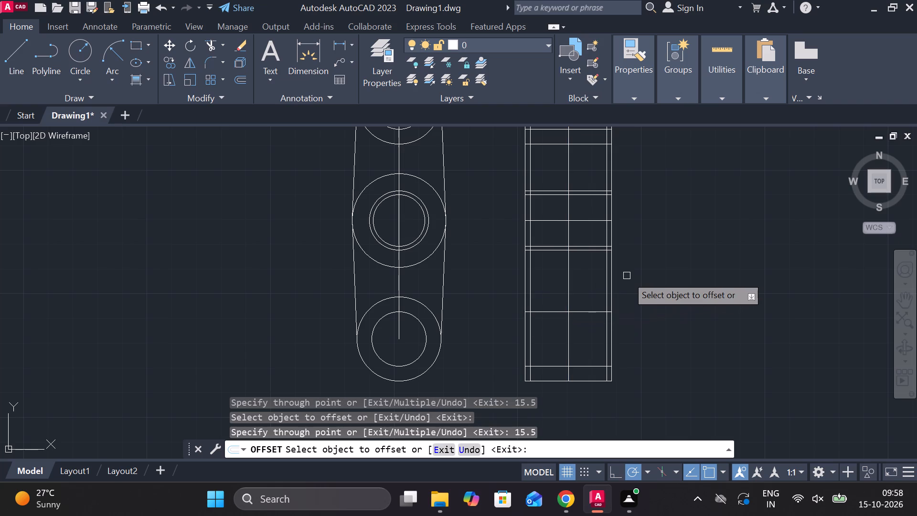
middle_click_drag(631, 256, 635, 305)
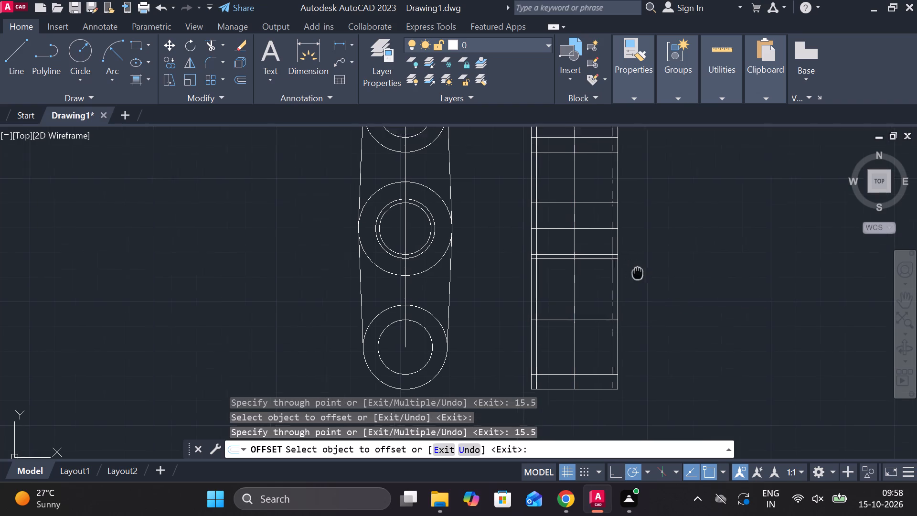
middle_click_drag(635, 305, 597, 415)
scroll(590, 331, "up", 1)
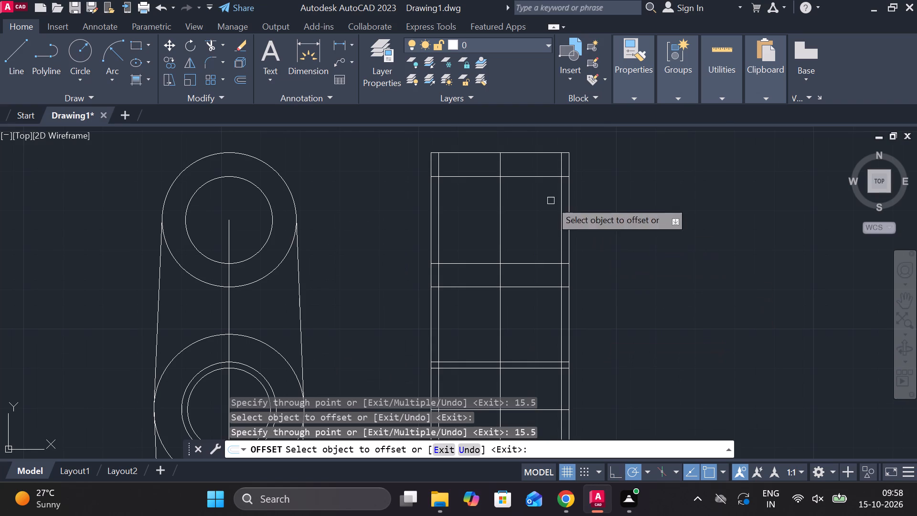
Trim the side view's left 15.5 offset line away from the top edge down to the upper boss's bottom edge line.
key("Escape")
type("TR")
key("space")
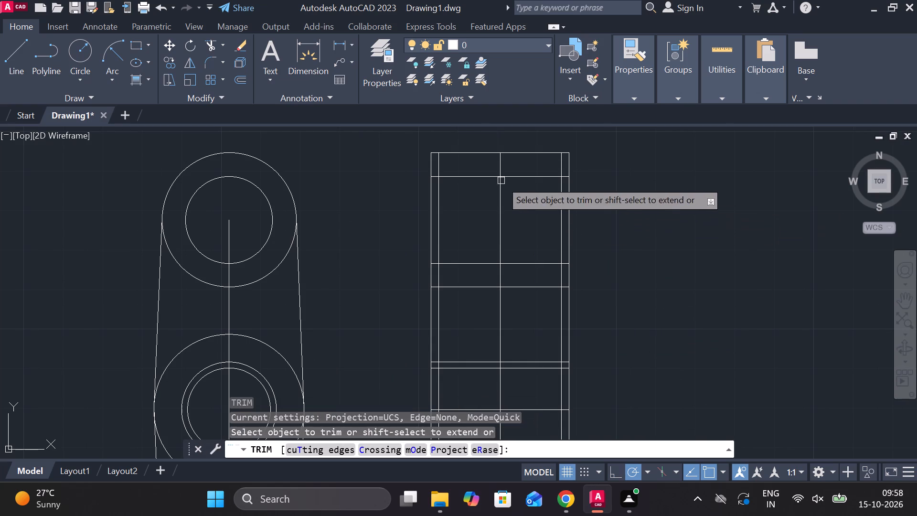
left_click(438, 166)
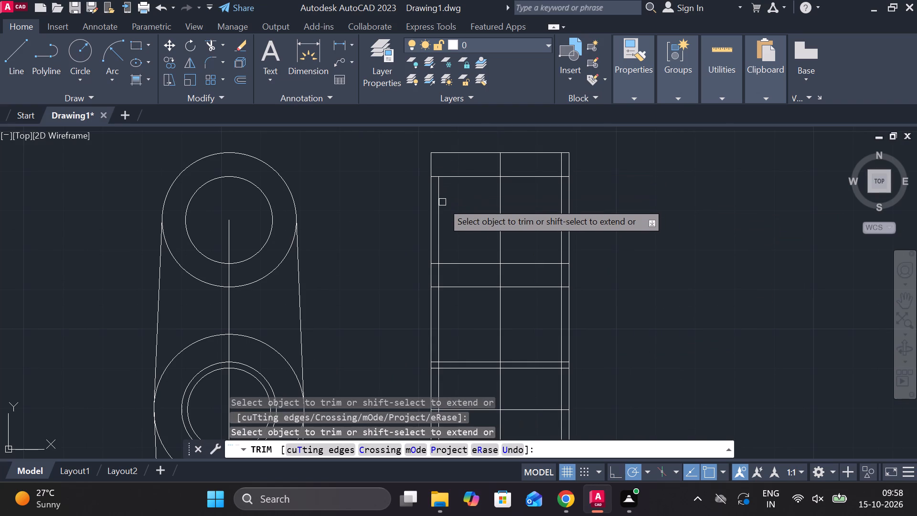
left_click(437, 211)
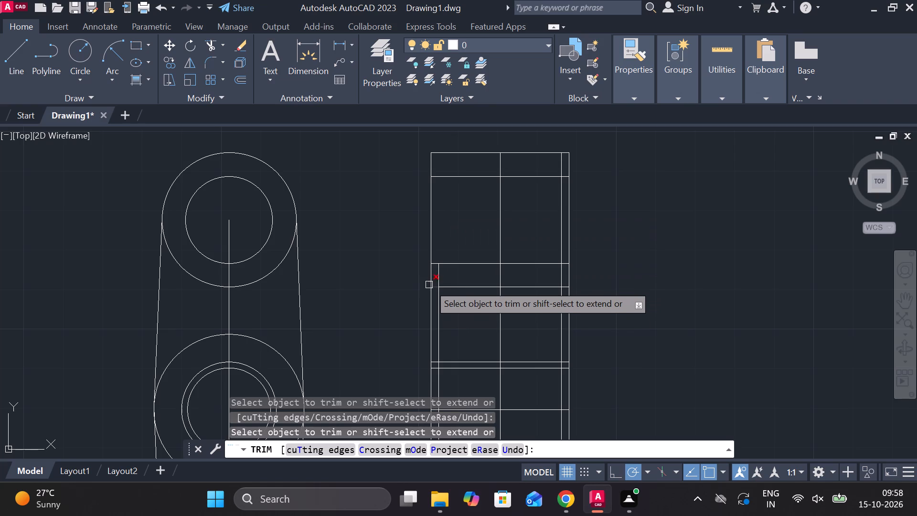
left_click(429, 279)
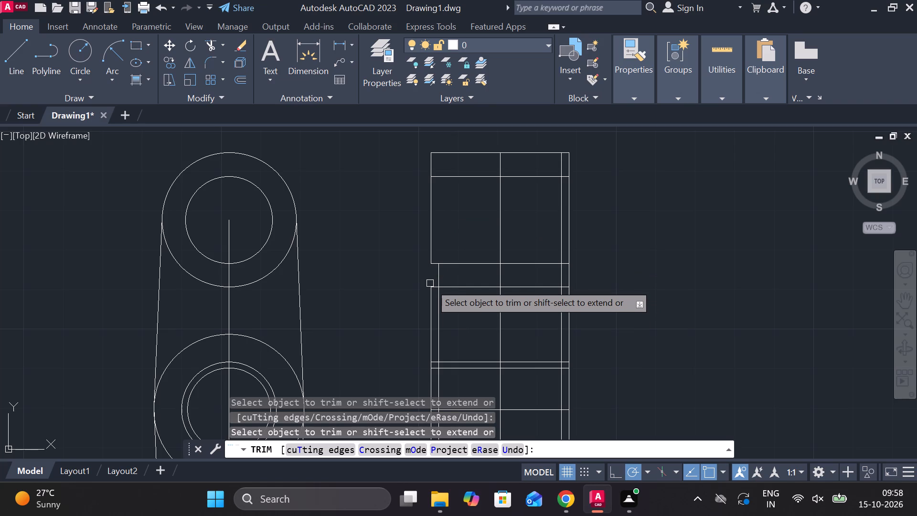
key("ctrl+z")
key("ctrl+z")
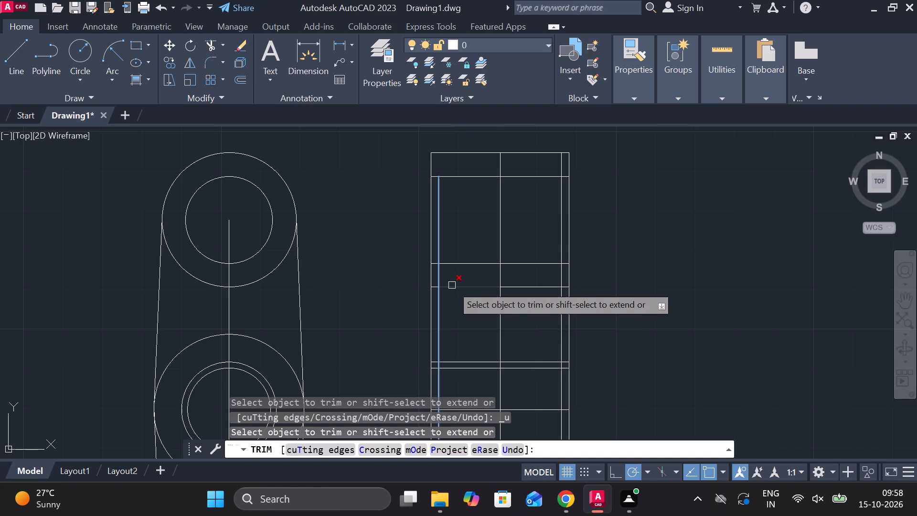
double_click(440, 215)
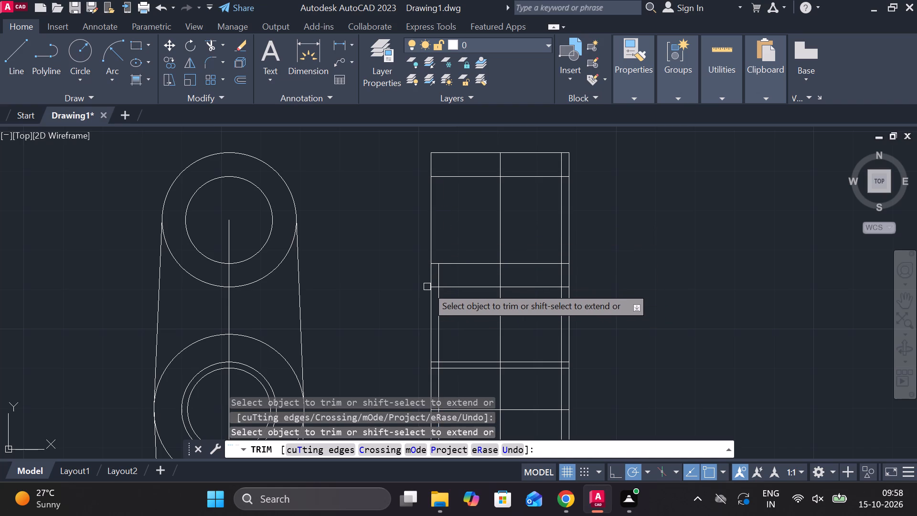
scroll(449, 317, "up", 1)
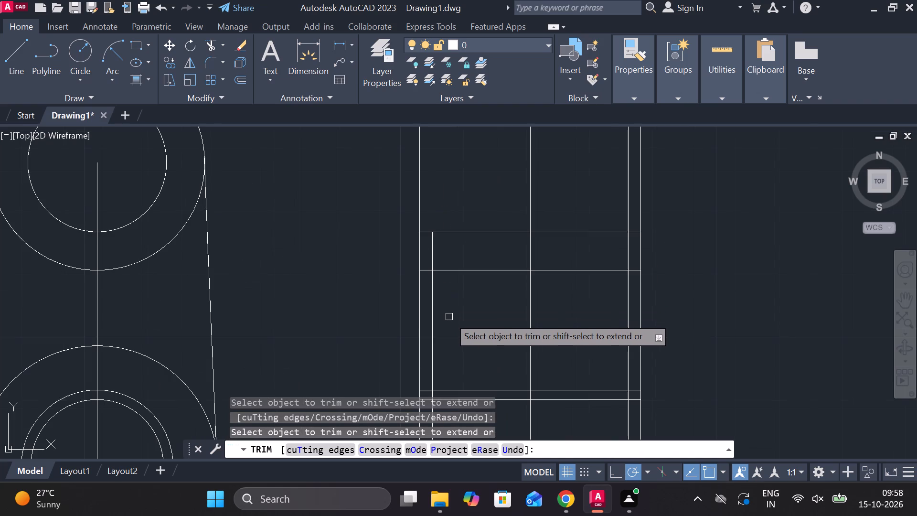
middle_click_drag(434, 356, 434, 334)
scroll(444, 371, "down", 2)
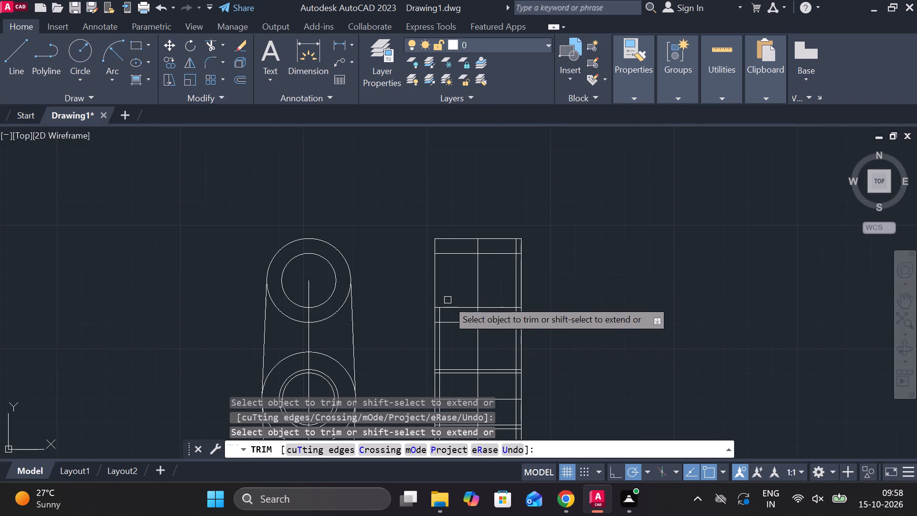
scroll(442, 305, "up", 1)
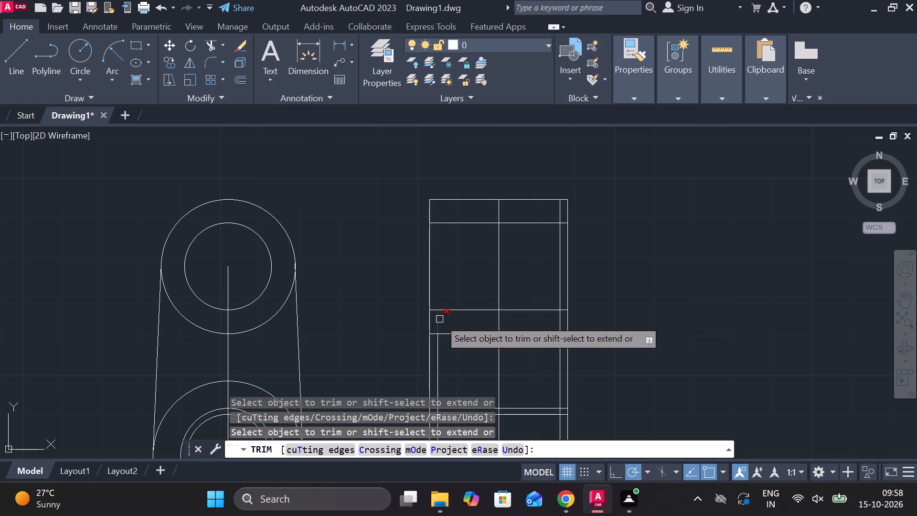
left_click(439, 319)
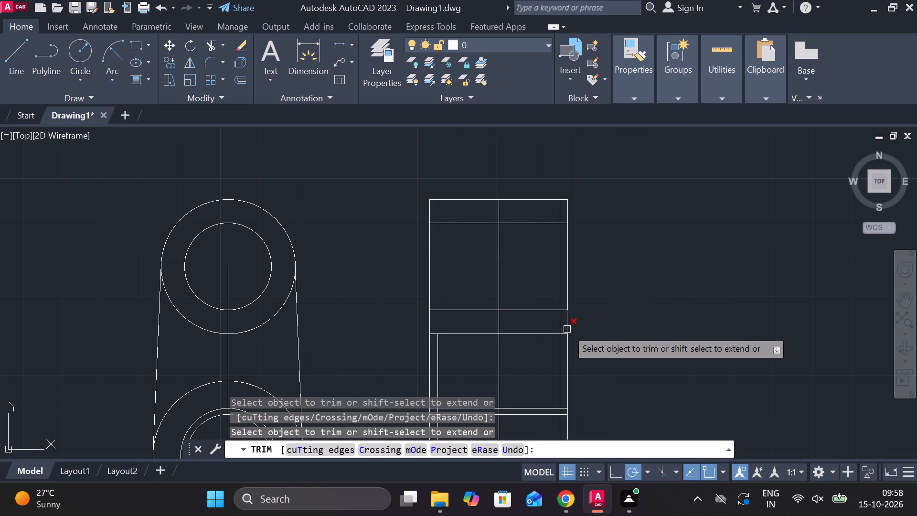
Trim the side view's right 15.5 offset line away from the top edge down to the upper boss's bottom edge line.
left_click(558, 328)
left_click(556, 295)
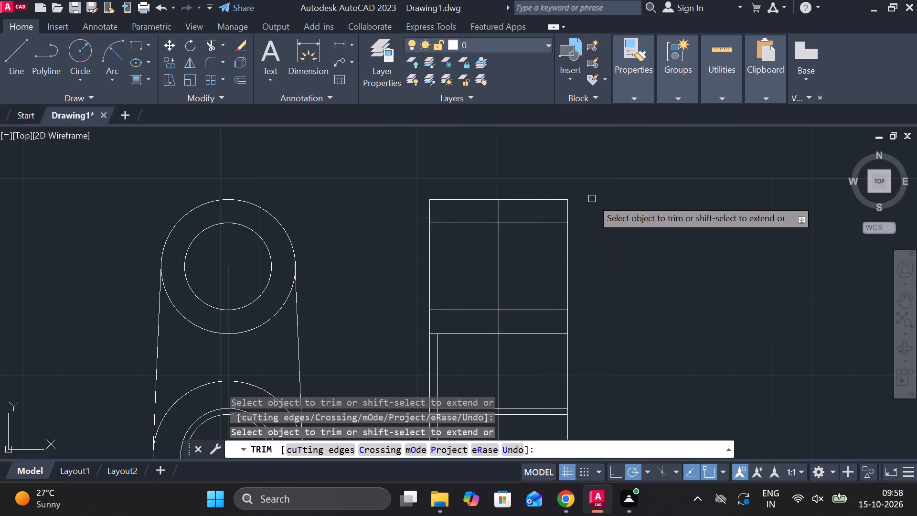
left_click(559, 214)
middle_click_drag(621, 338, 597, 266)
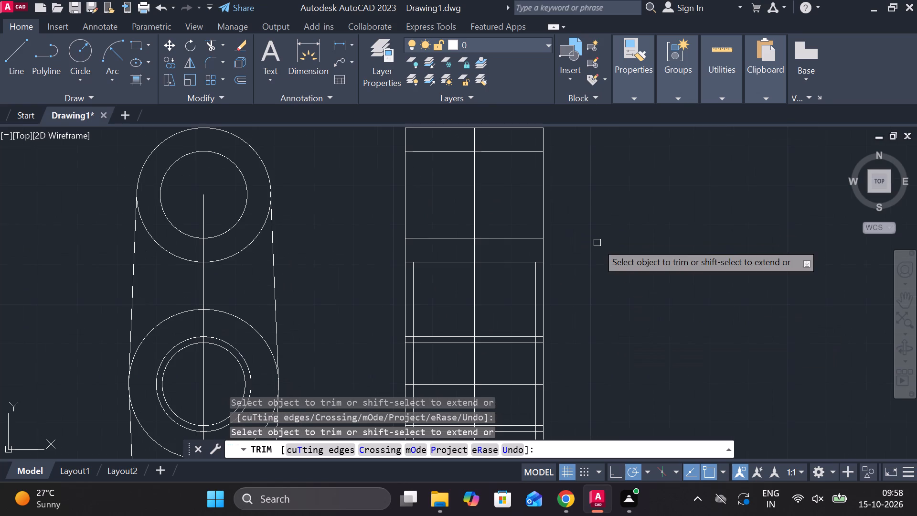
key("Escape")
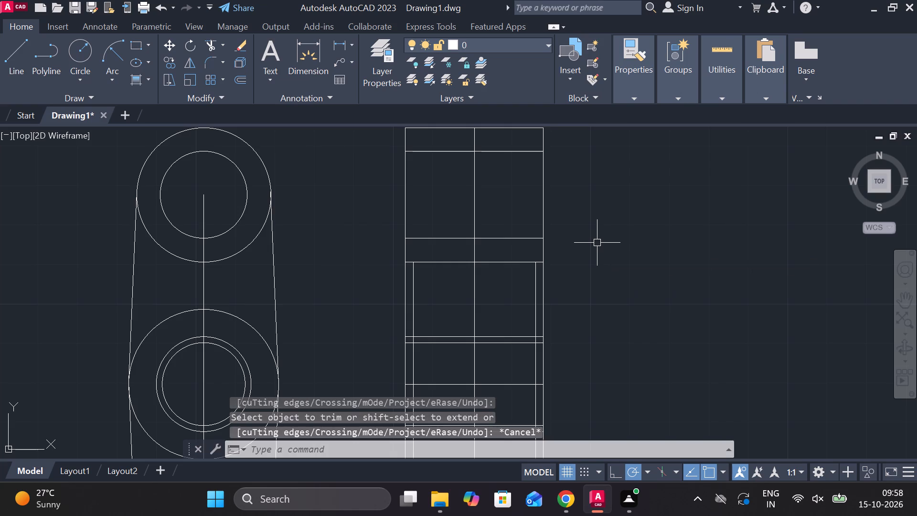
Draw a 45° line from the upper end of each offset line, running up and outward past the side view's outer edges.
key("l")
key("Return")
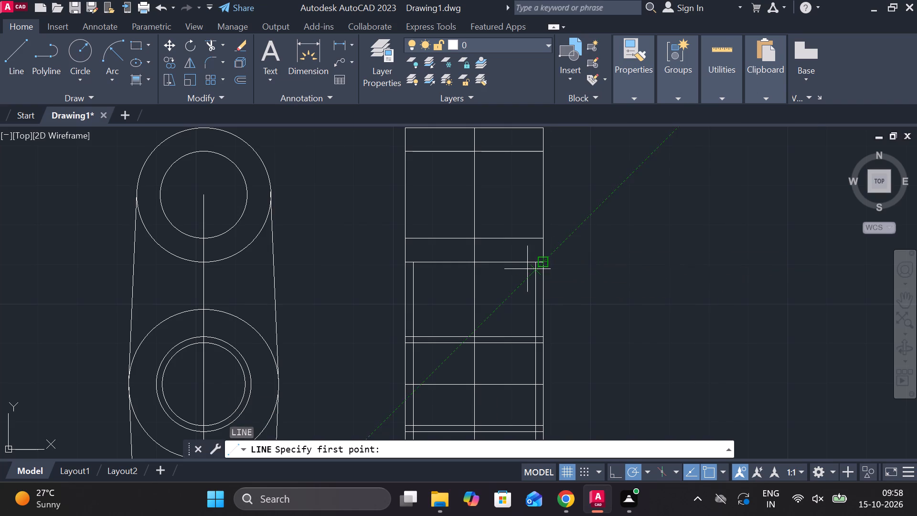
scroll(527, 269, "up", 3)
left_click(551, 253)
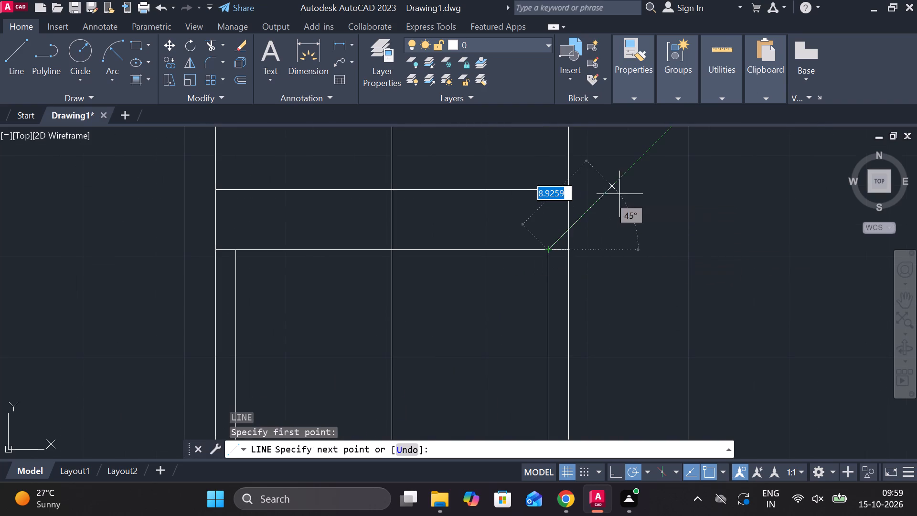
left_click(618, 190)
key("Escape")
scroll(546, 282, "down", 1)
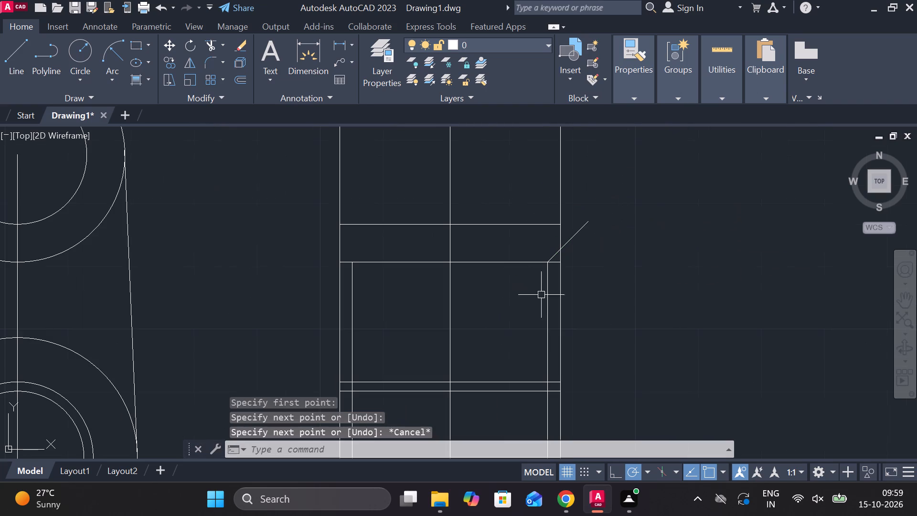
middle_click(545, 296)
key("space")
left_click(350, 264)
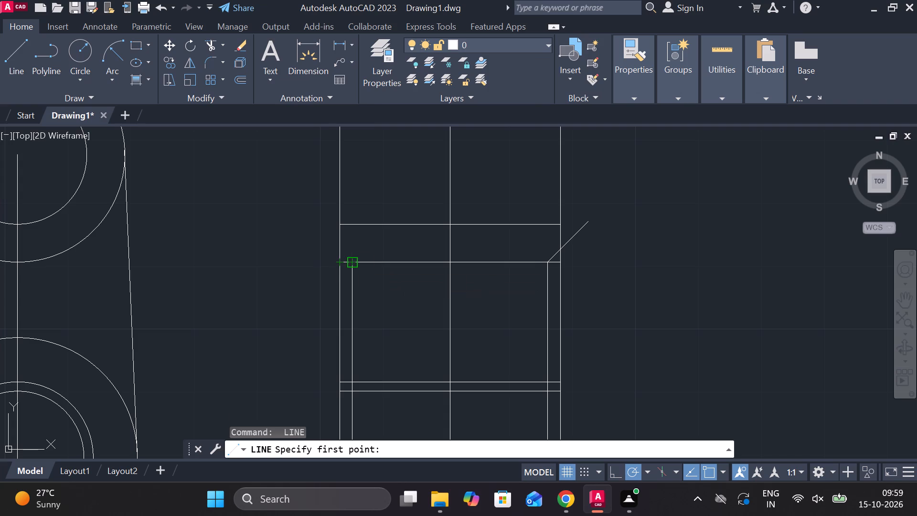
left_click(296, 214)
key("Escape")
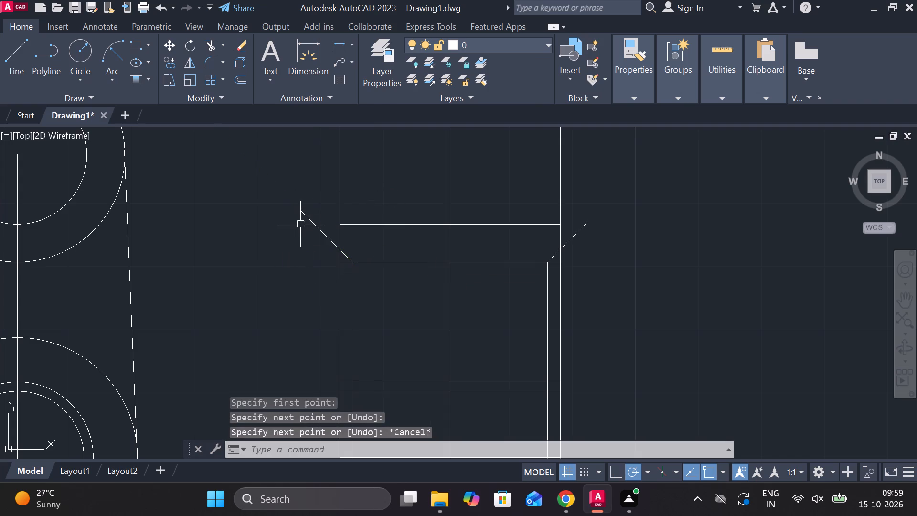
Trim both 45° lines back to the side view's outer vertical edges.
type("TR")
key("space")
left_click(584, 226)
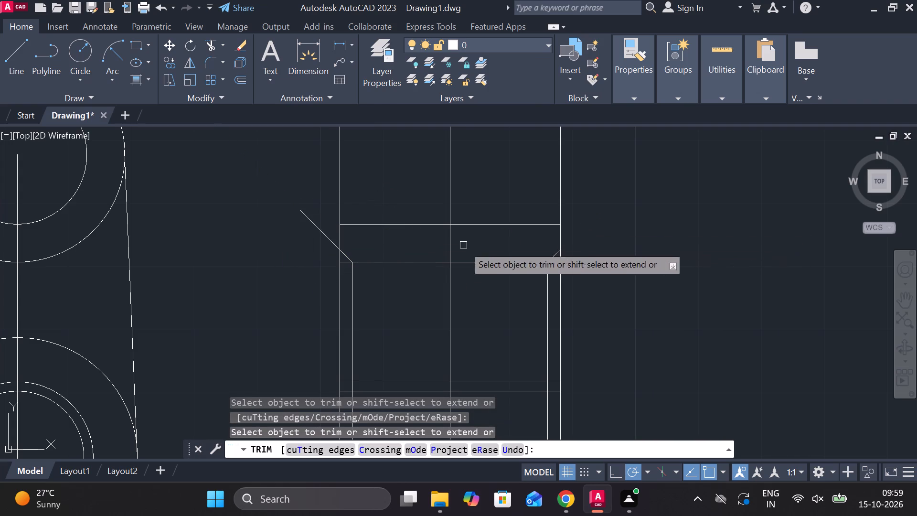
left_click(323, 236)
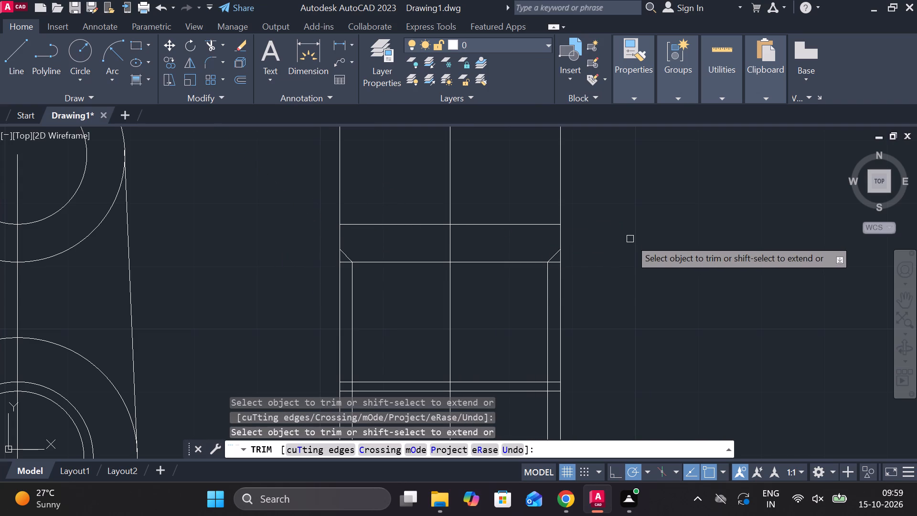
Trim away the upper boss's whole bottom edge line in the side view, between and beside the two chamfers.
middle_click_drag(438, 280, 464, 291)
scroll(359, 275, "up", 2)
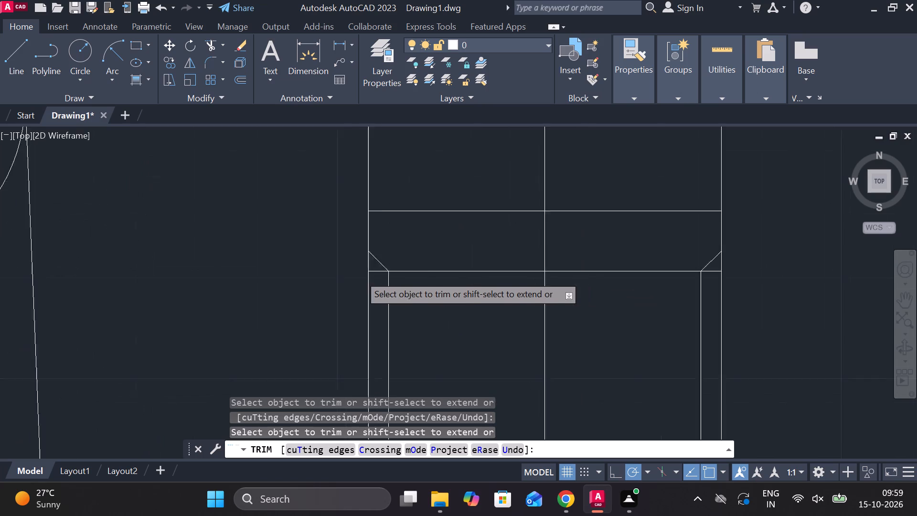
scroll(359, 275, "up", 1)
left_click(406, 266)
left_click(481, 262)
left_click(495, 269)
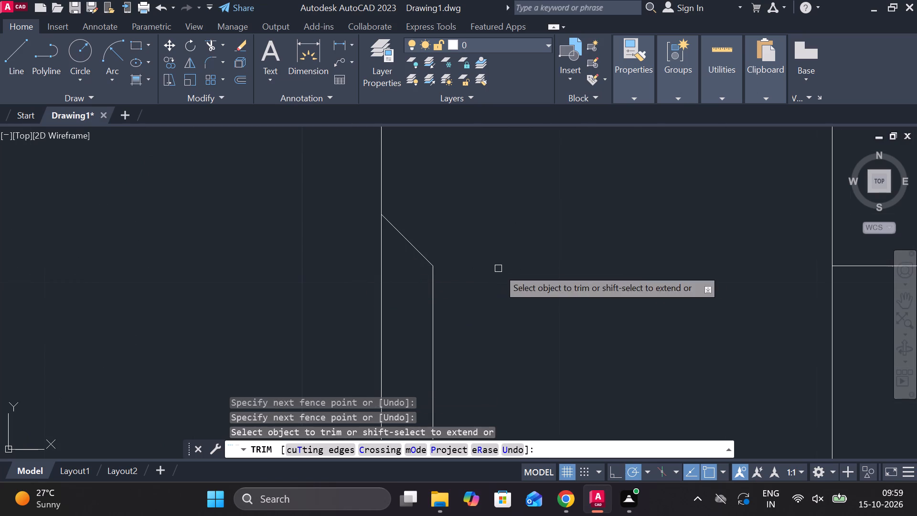
scroll(506, 269, "down", 3)
left_click(644, 268)
scroll(694, 274, "up", 3)
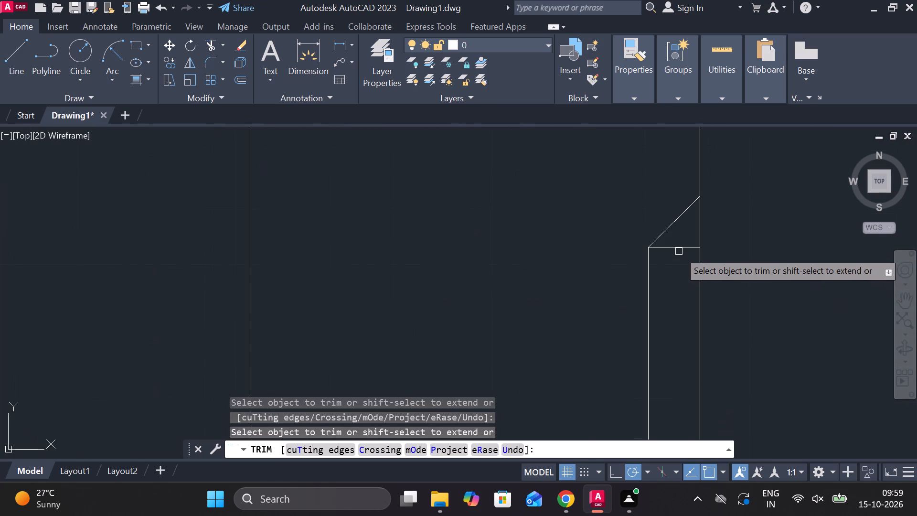
left_click(679, 251)
left_click(679, 248)
left_click(679, 248)
scroll(679, 248, "down", 4)
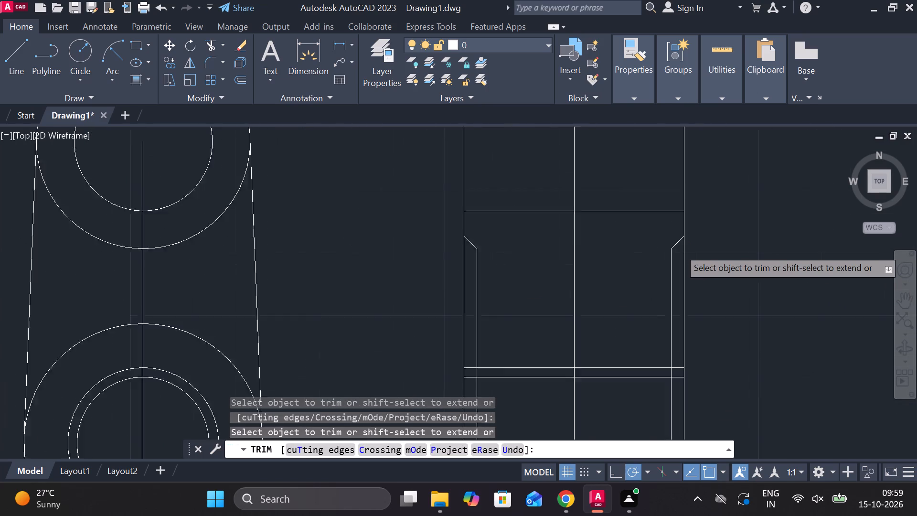
middle_click_drag(723, 280, 700, 273)
key("Escape")
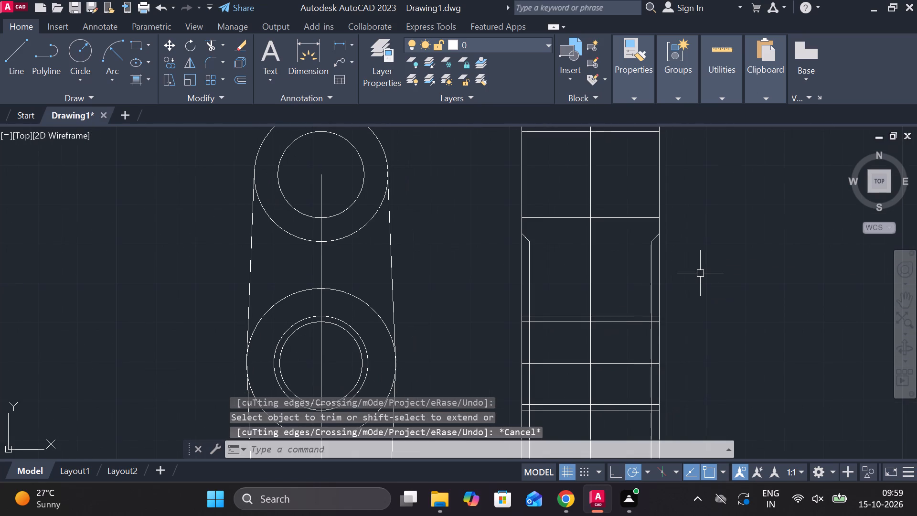
Trim the middle hole's upper two projected lines between the side view's left outer edge and left offset line.
type("TR")
key("space")
middle_click_drag(692, 311, 614, 291)
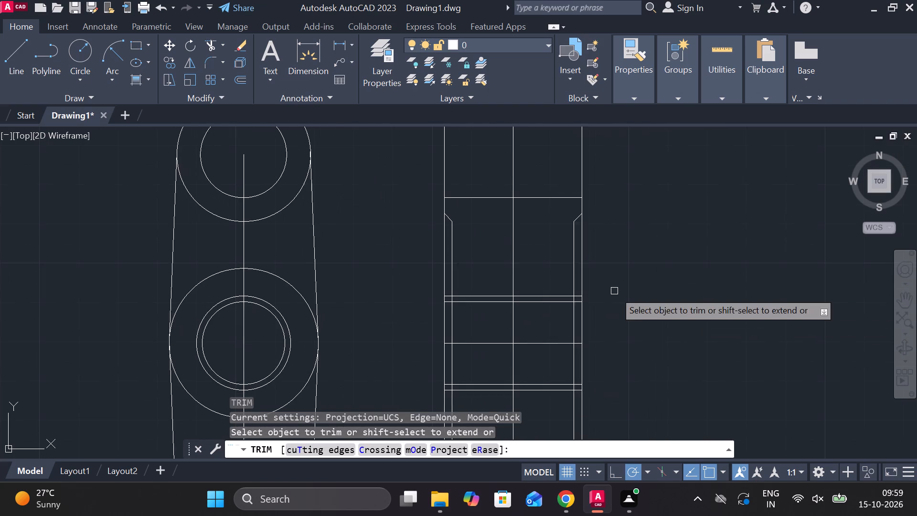
middle_click_drag(604, 320, 647, 253)
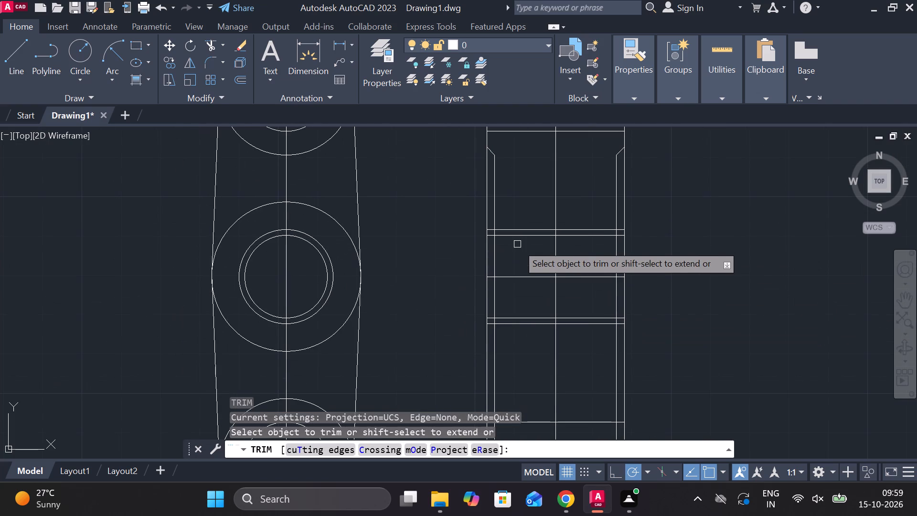
scroll(495, 235, "up", 2)
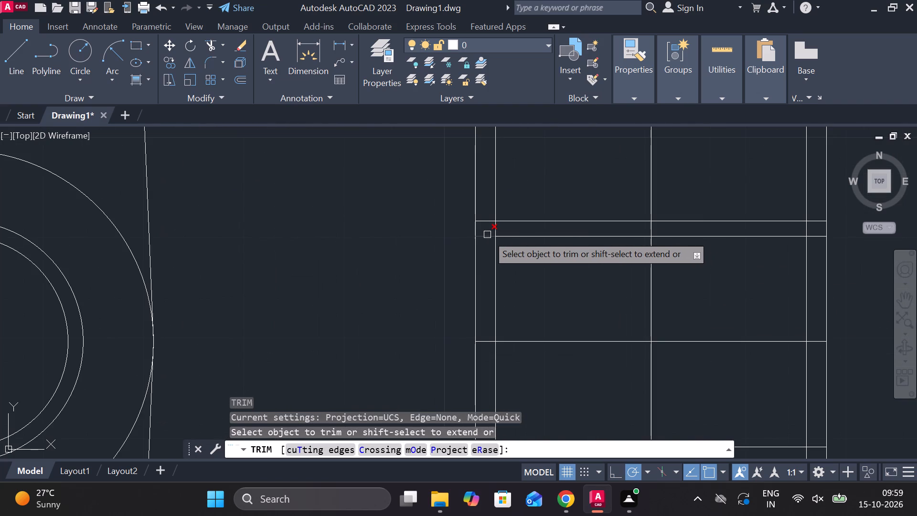
left_click(487, 235)
left_click(487, 224)
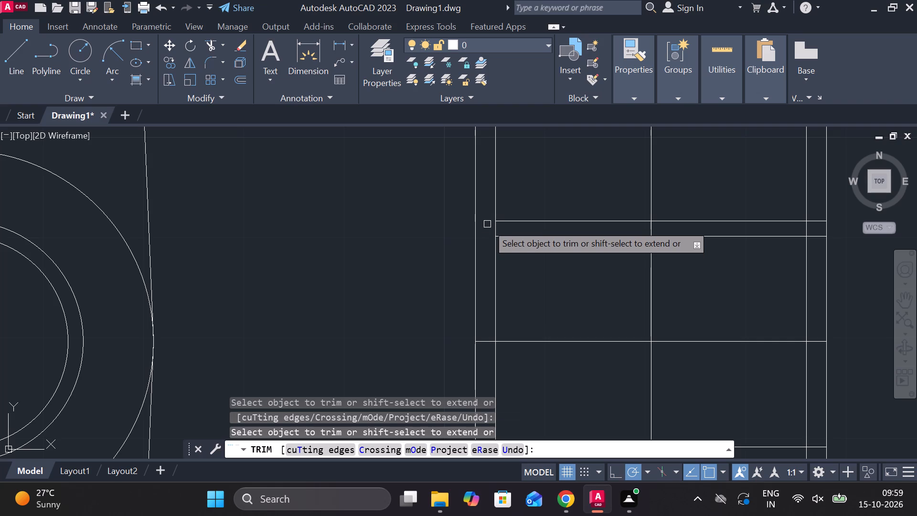
scroll(487, 224, "down", 2)
scroll(501, 236, "up", 1)
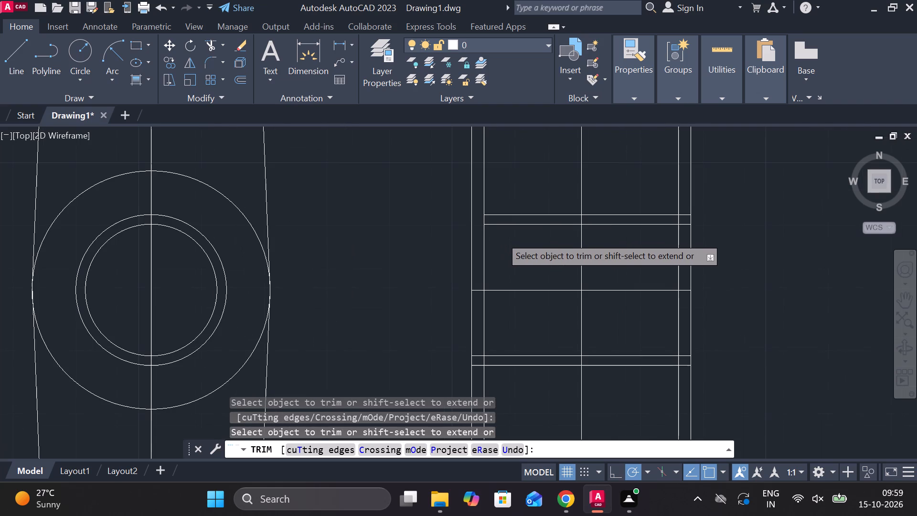
middle_click_drag(516, 258, 516, 262)
middle_click_drag(512, 267, 557, 321)
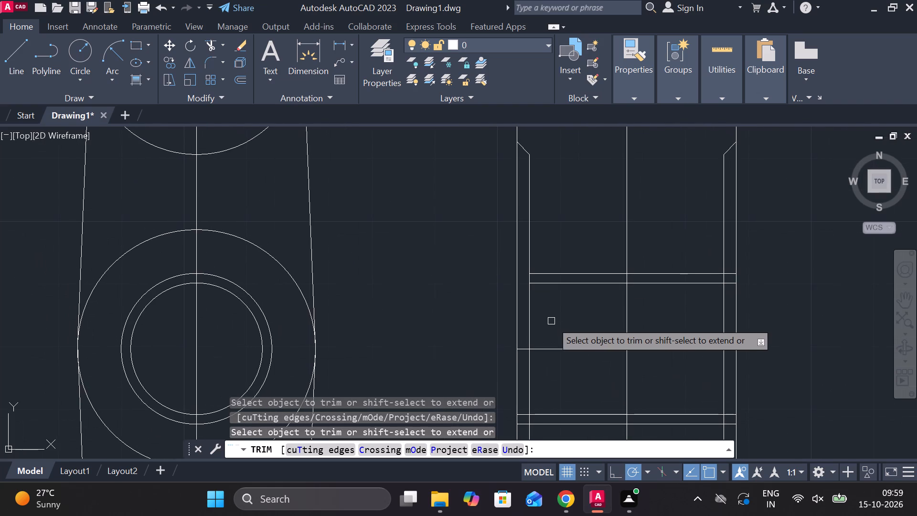
key("Escape")
Draw a 45° line running down and outward from each offset line's intersection with the middle boss's topmost projected line in the side view.
key("l")
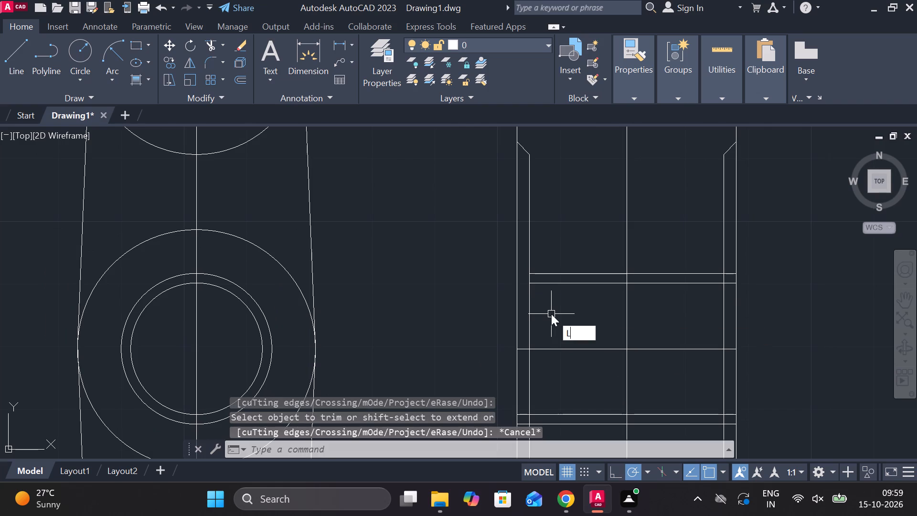
key("Return")
left_click(529, 274)
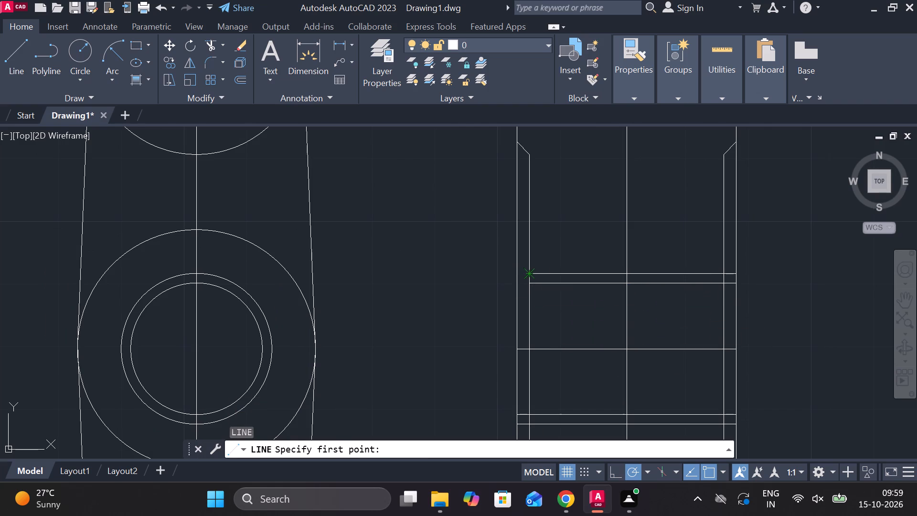
left_click(496, 308)
key("Escape")
key("space")
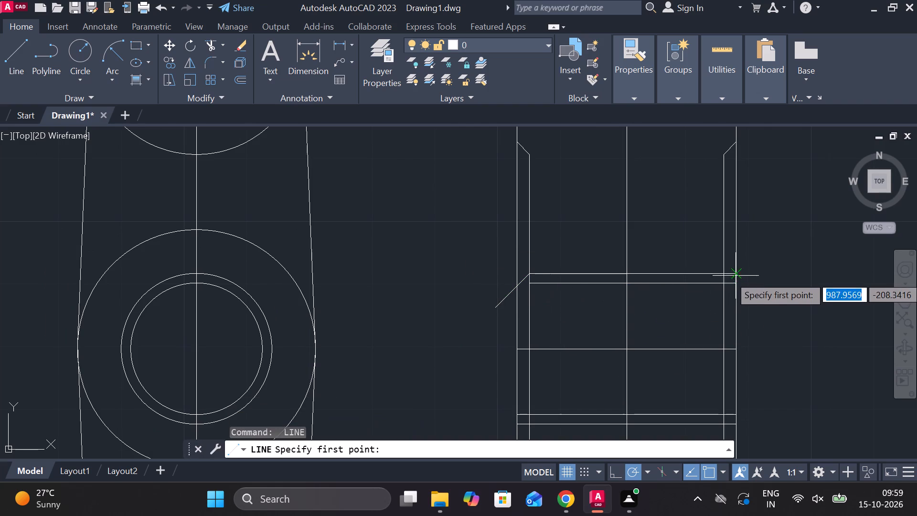
left_click(718, 273)
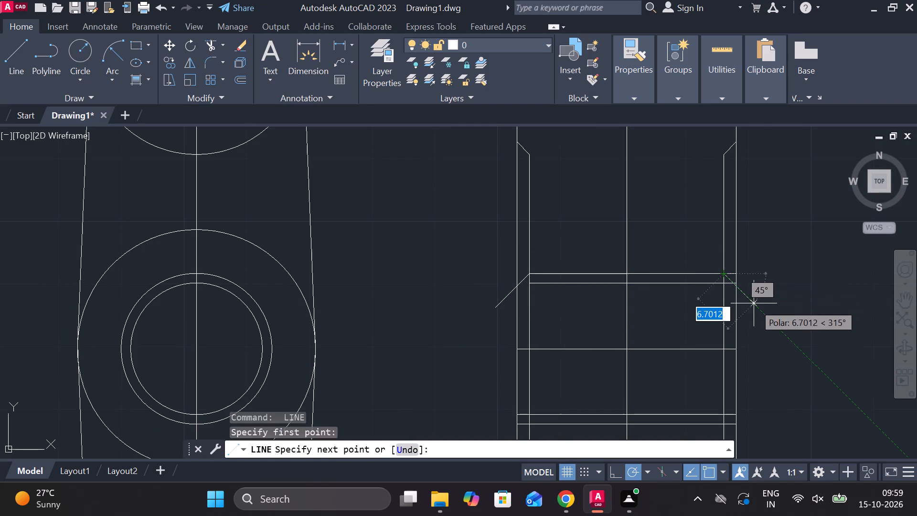
left_click(754, 303)
key("Escape")
Trim both 45° lines back to the outer vertical edges, and trim the upper two projected lines beyond the right offset line.
scroll(745, 291, "up", 2)
type("TR")
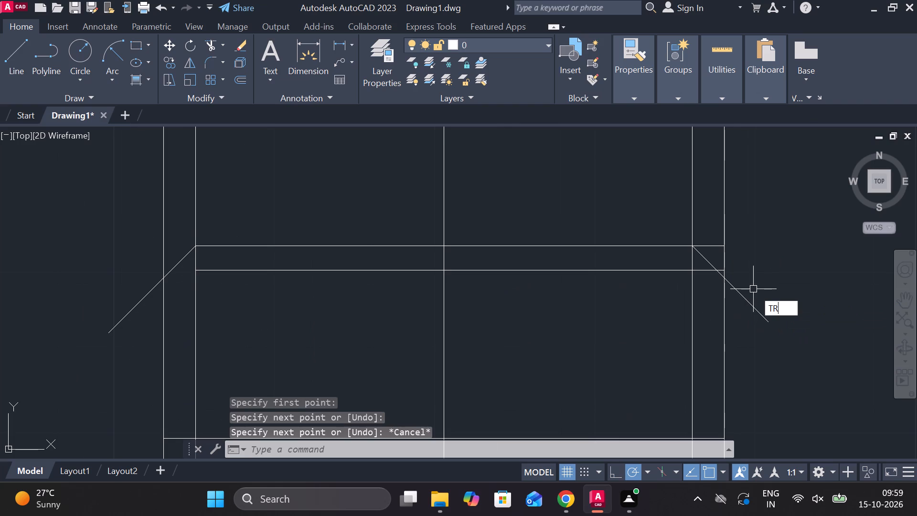
key("space")
left_click(742, 300)
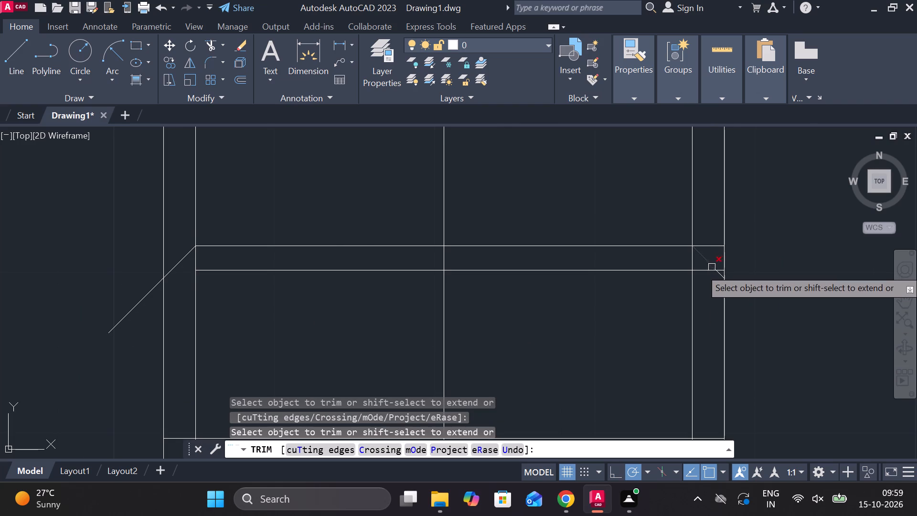
left_click(708, 270)
scroll(708, 270, "up", 2)
left_click(737, 269)
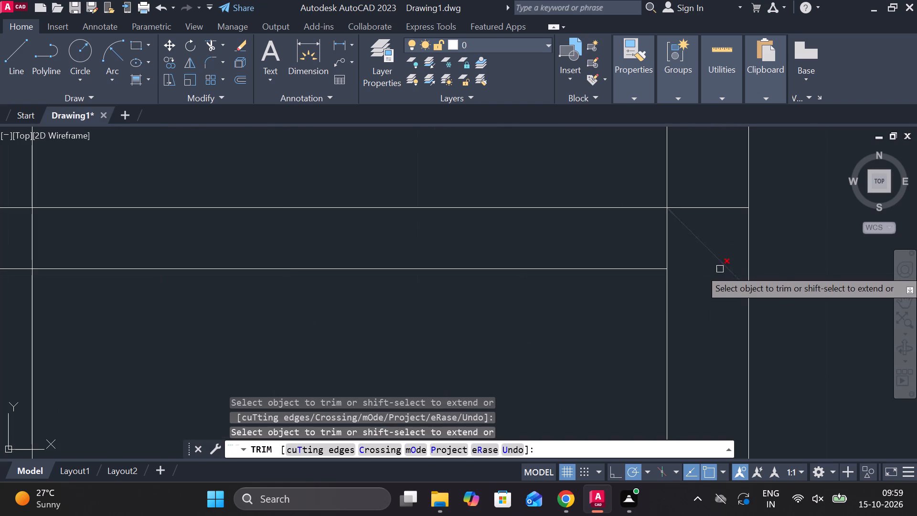
scroll(720, 269, "down", 3)
left_click(361, 295)
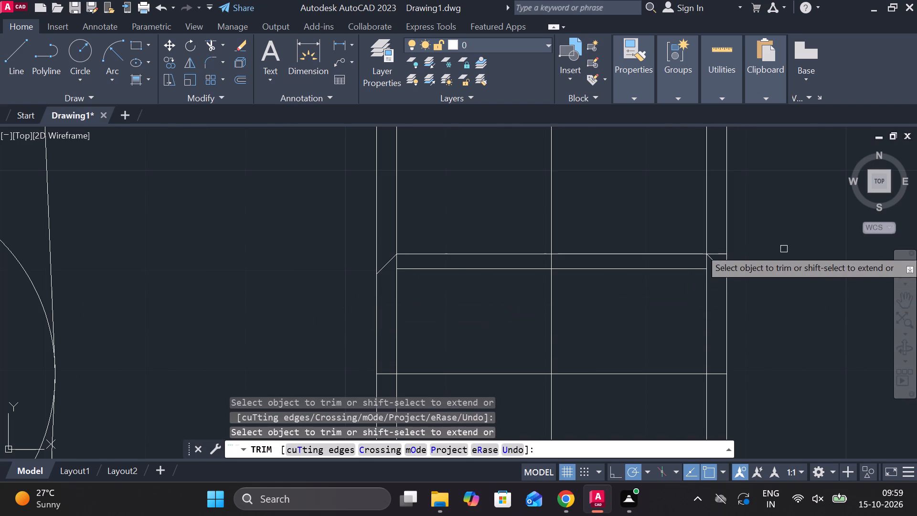
left_click(718, 254)
scroll(715, 252, "down", 1)
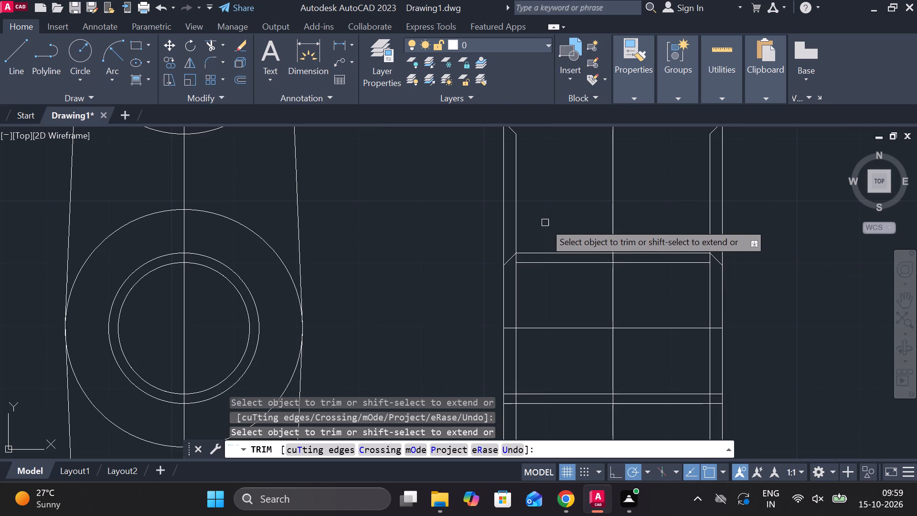
Trim away both outer vertical edges of the side view between the upper boss's chamfers and the middle boss's upper chamfers.
middle_click_drag(562, 212, 562, 213)
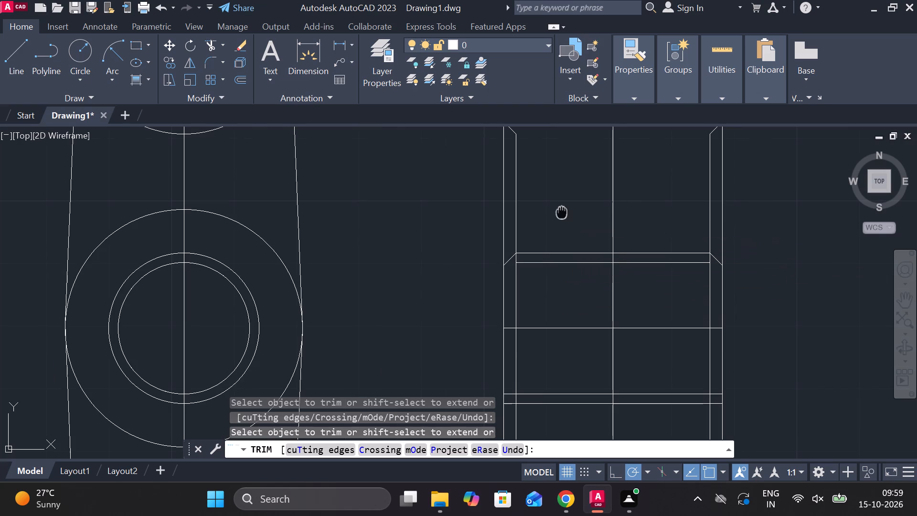
middle_click_drag(562, 213, 557, 265)
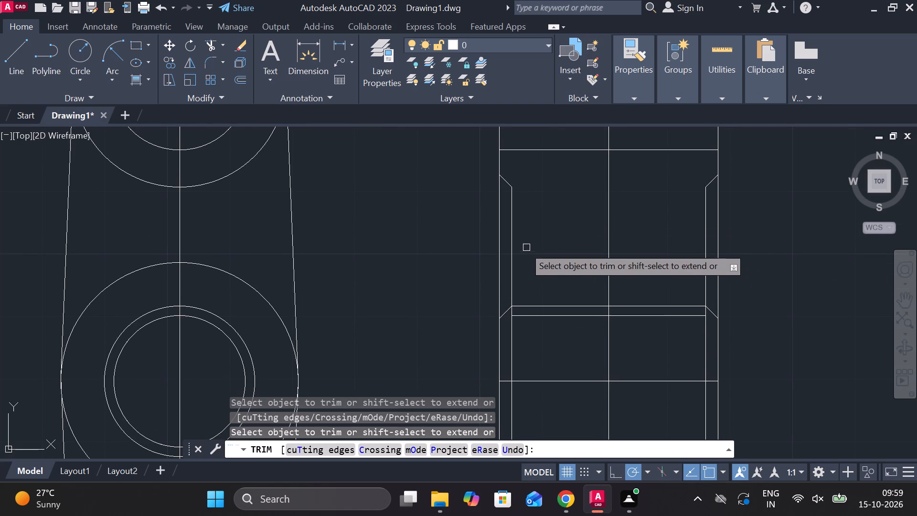
left_click(498, 229)
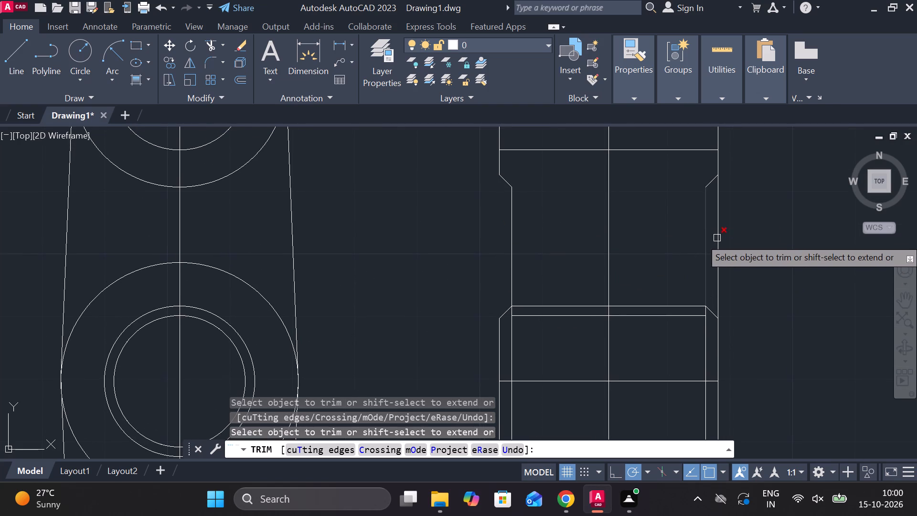
left_click(718, 236)
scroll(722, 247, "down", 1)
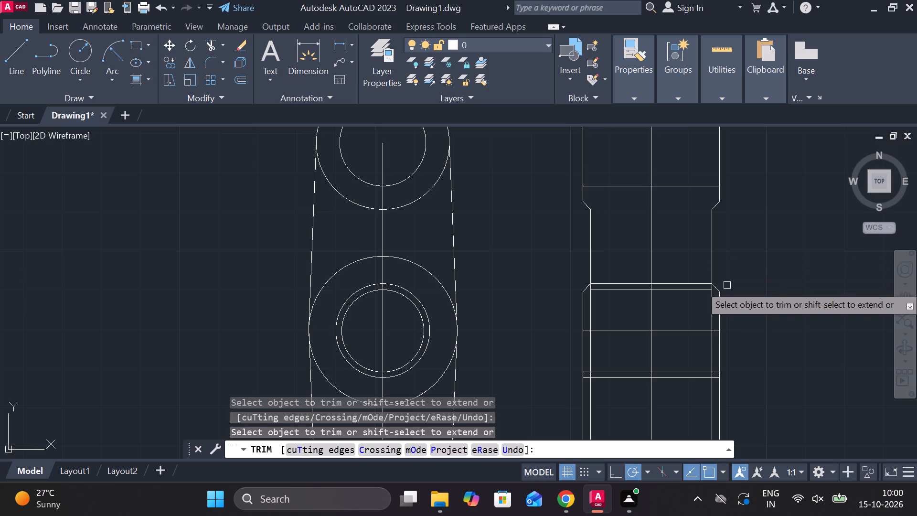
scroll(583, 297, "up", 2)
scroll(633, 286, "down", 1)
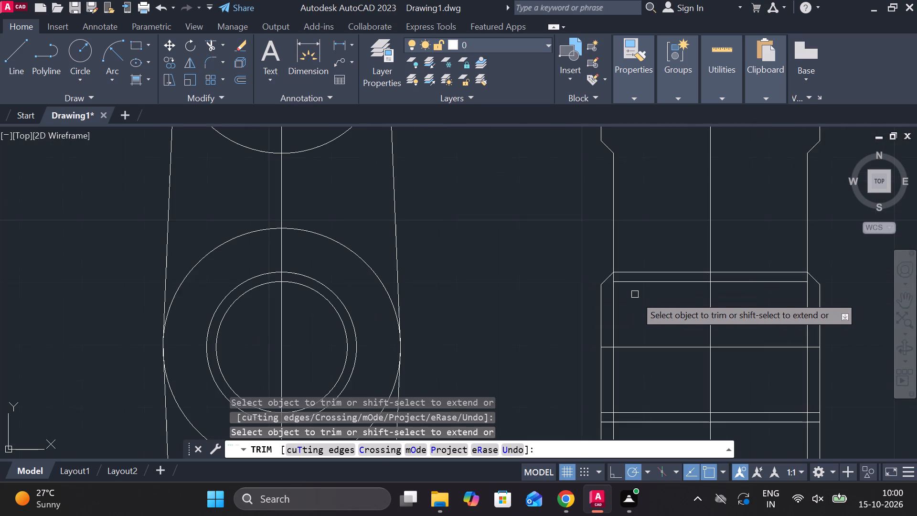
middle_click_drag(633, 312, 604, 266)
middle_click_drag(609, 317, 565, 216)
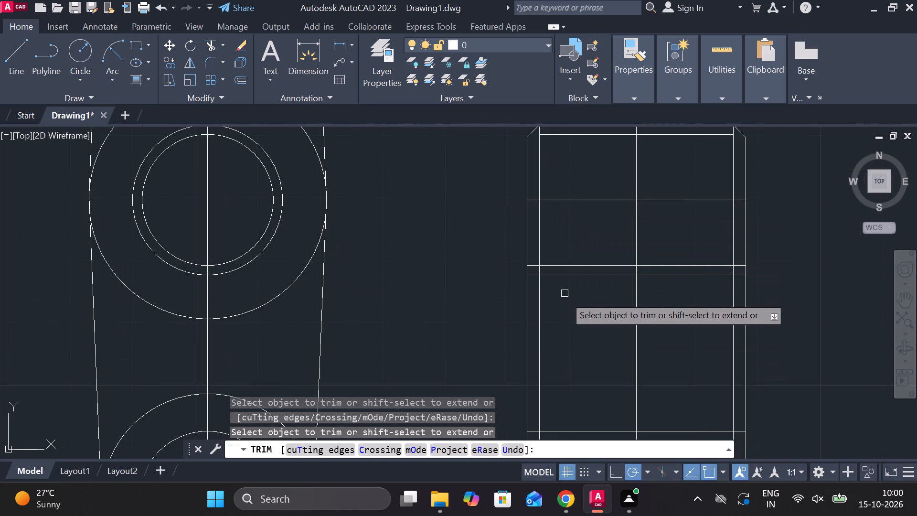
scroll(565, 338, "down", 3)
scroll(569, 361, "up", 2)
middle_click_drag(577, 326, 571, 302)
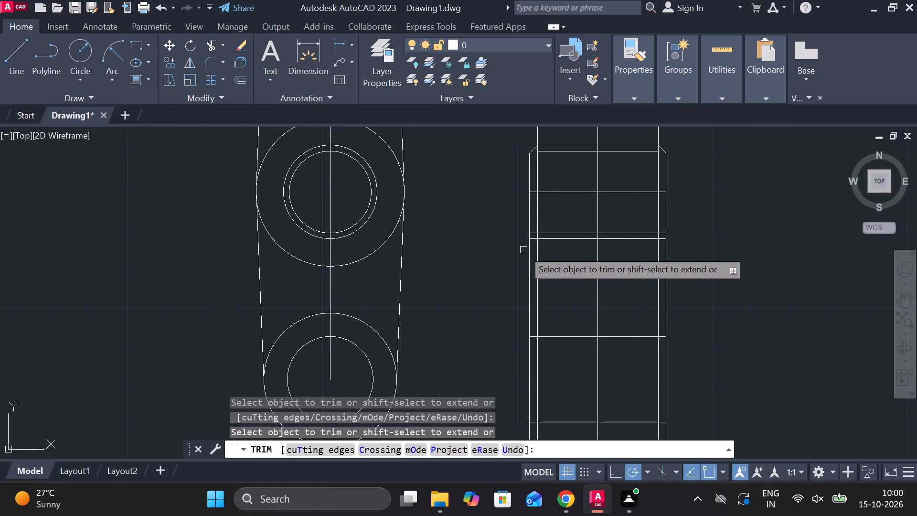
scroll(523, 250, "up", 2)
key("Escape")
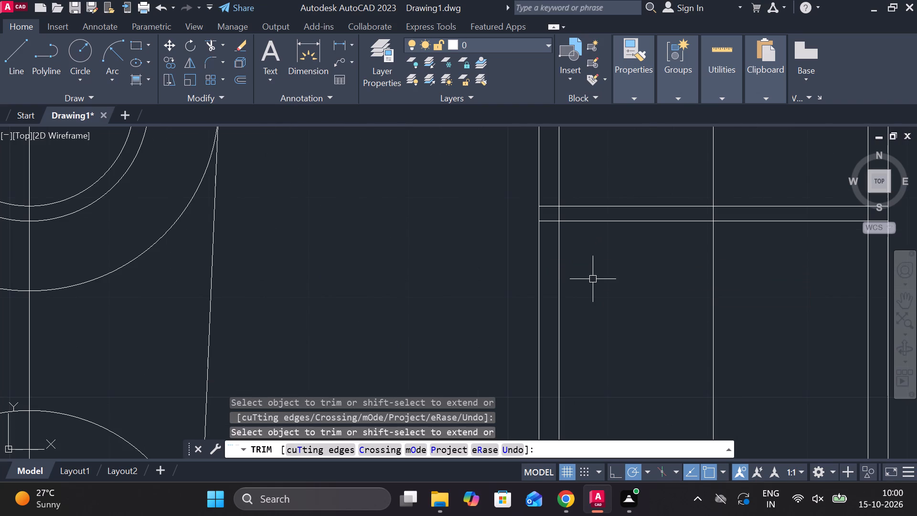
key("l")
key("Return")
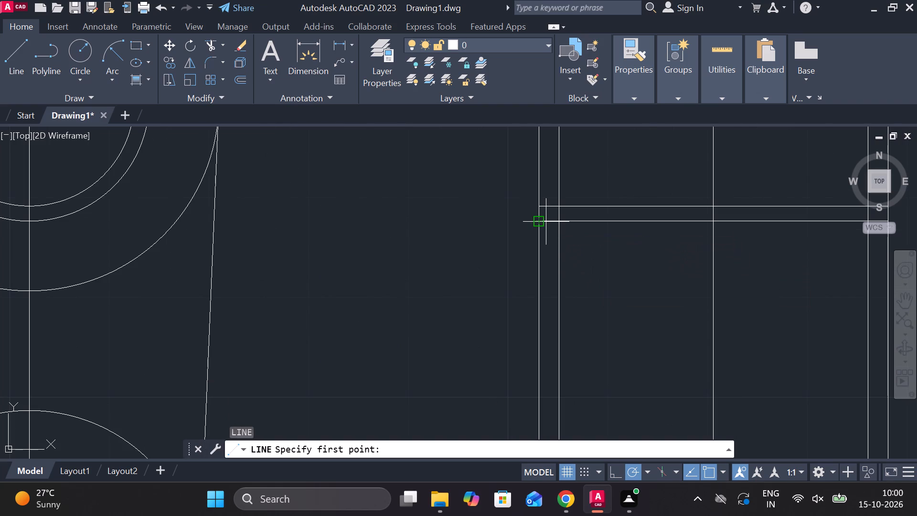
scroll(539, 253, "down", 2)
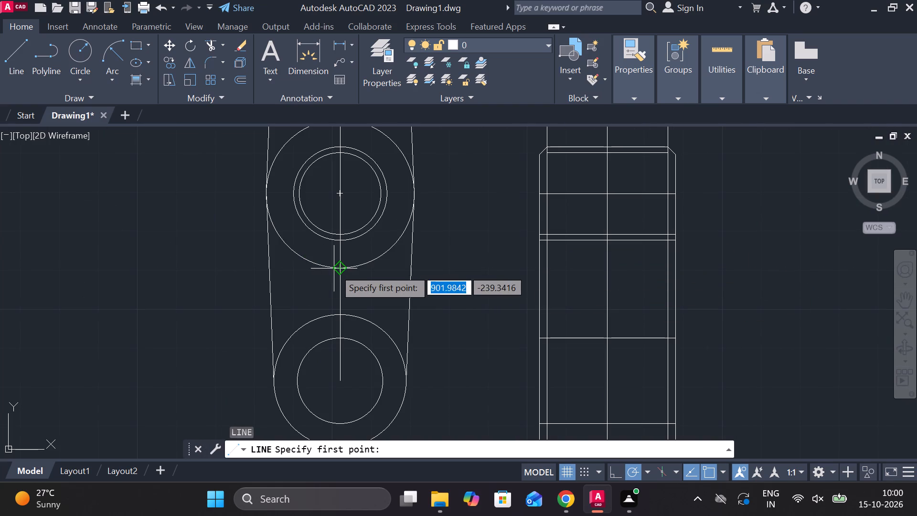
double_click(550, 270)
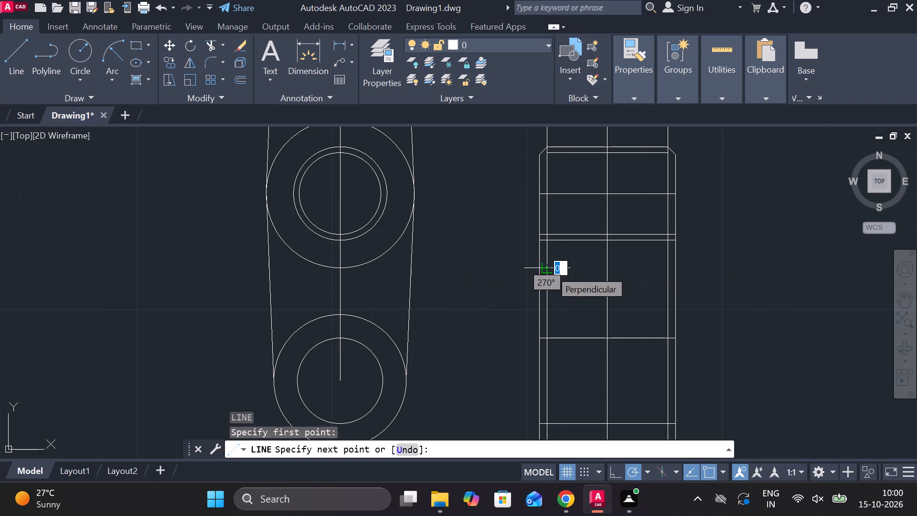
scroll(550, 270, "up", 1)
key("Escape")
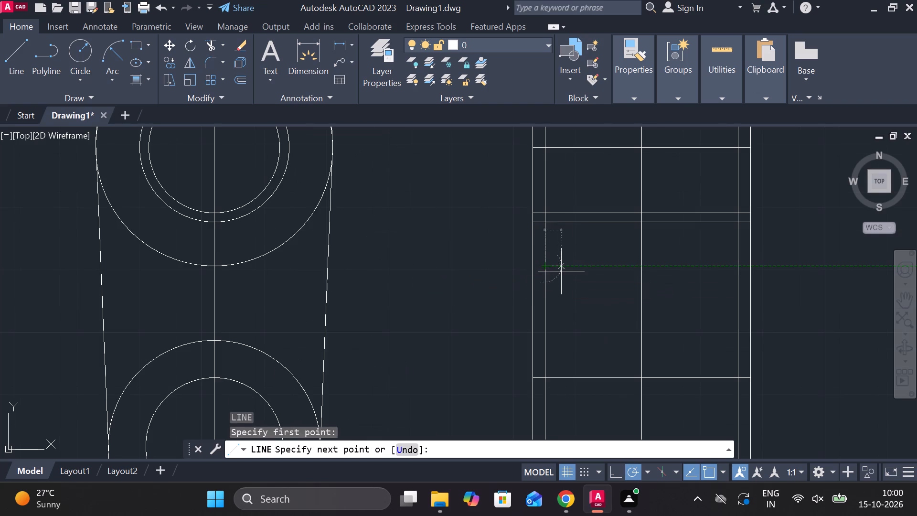
Draw a 45° line down and inward from each outer edge of the side view, about level with the middle boss's bottom.
key("space")
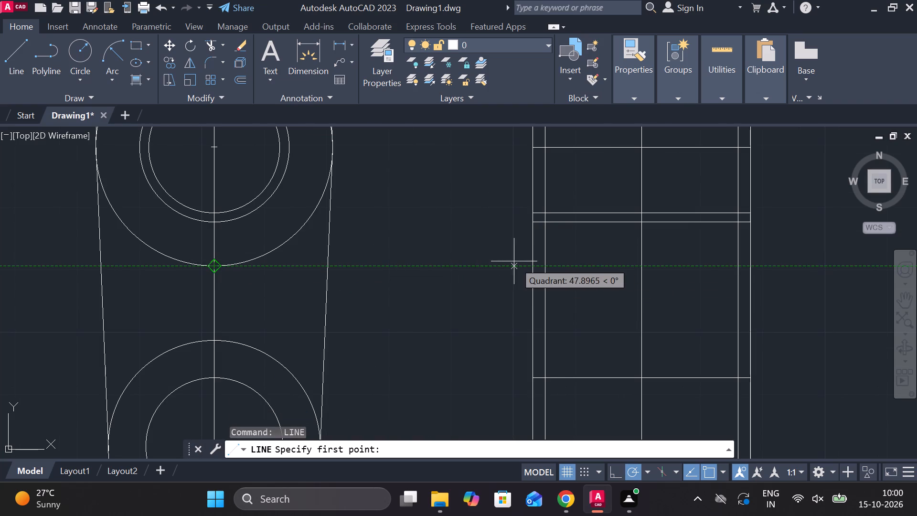
left_click(525, 262)
left_click(565, 294)
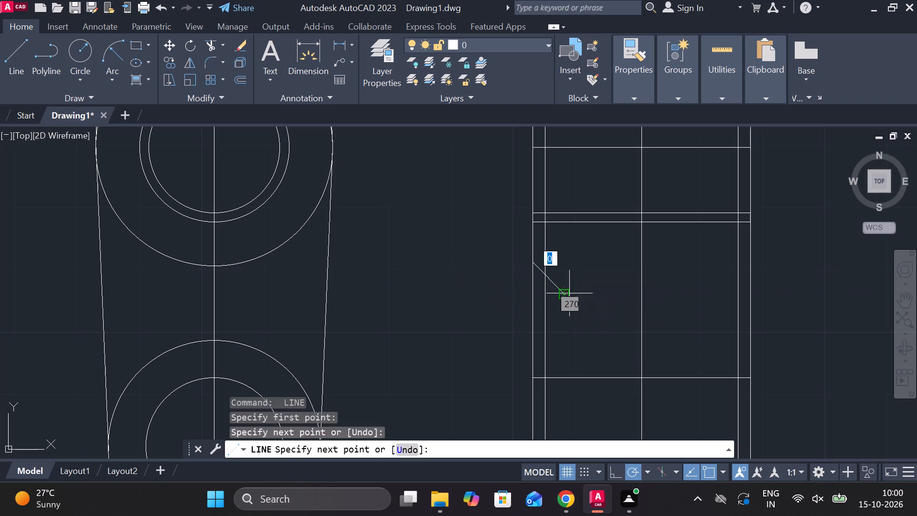
key("Escape")
key("space")
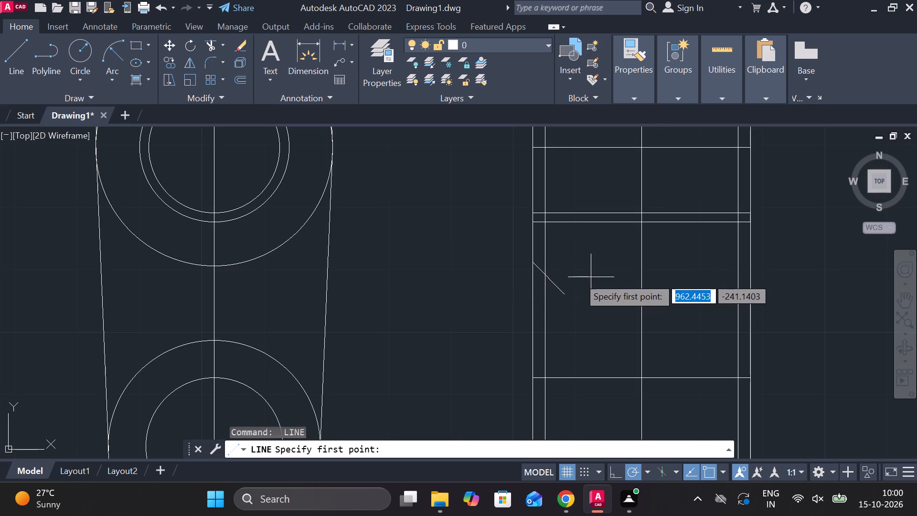
left_click(749, 264)
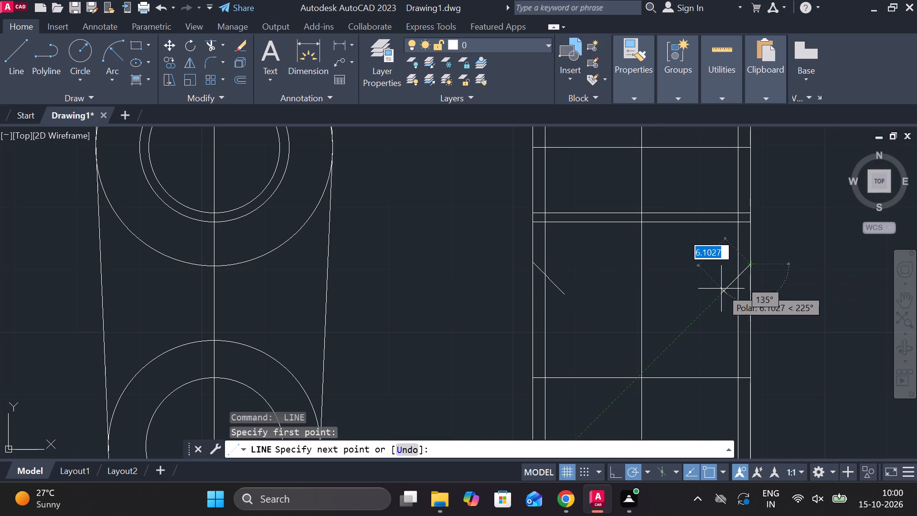
left_click(721, 289)
key("Escape")
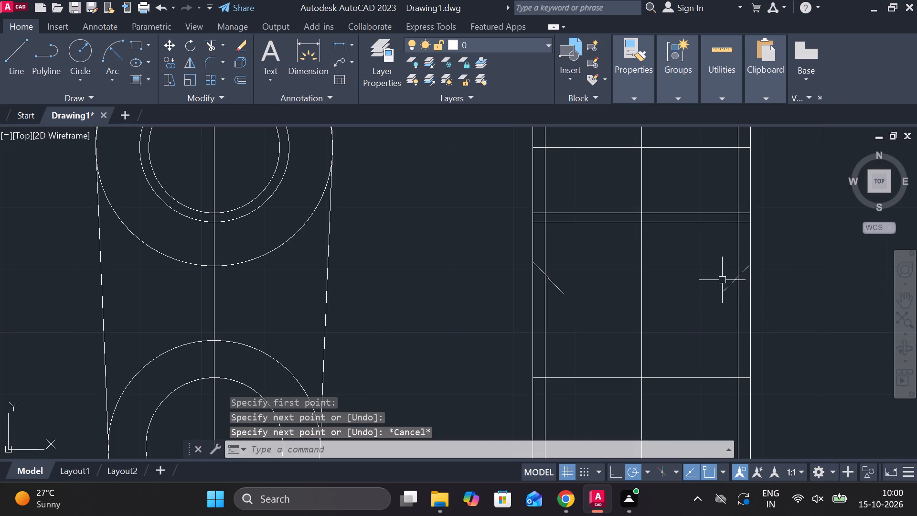
Trim the new 45° lines at the offset lines, the outer edges below these chamfers, and the offset lines just above them.
type("TR")
key("space")
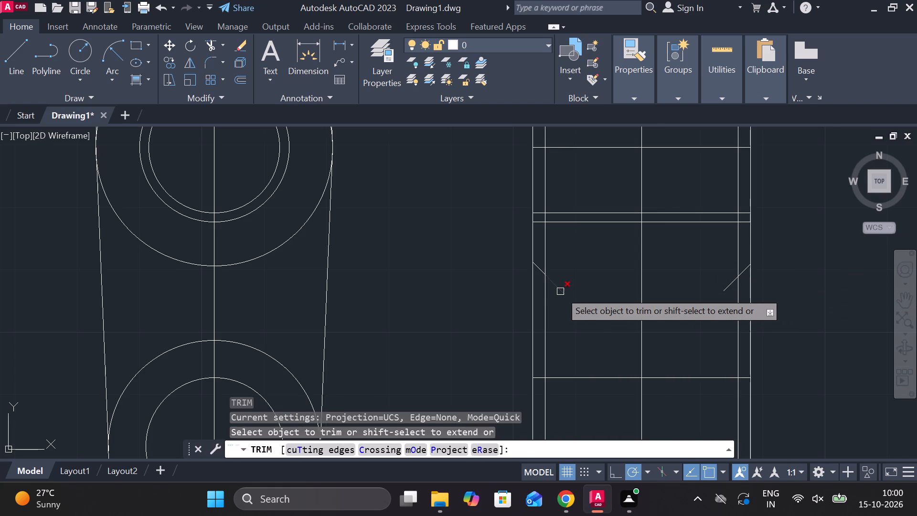
left_click(560, 291)
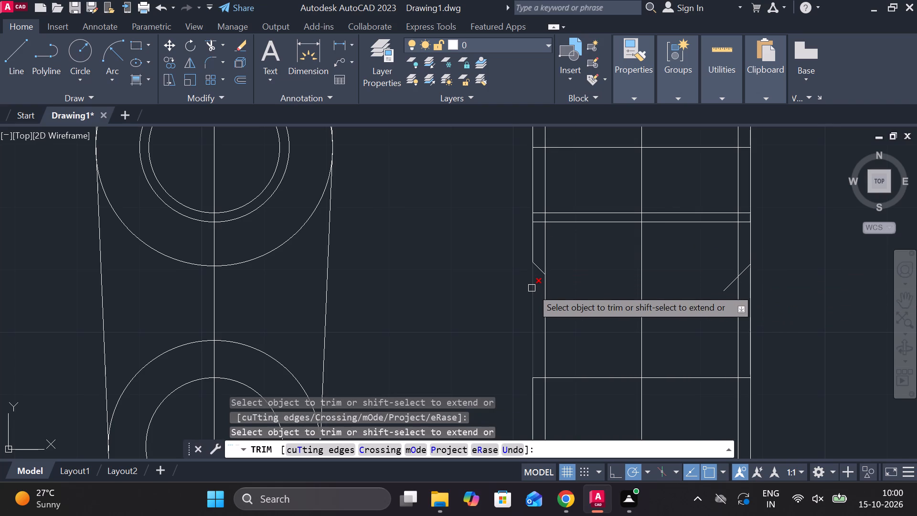
left_click(532, 288)
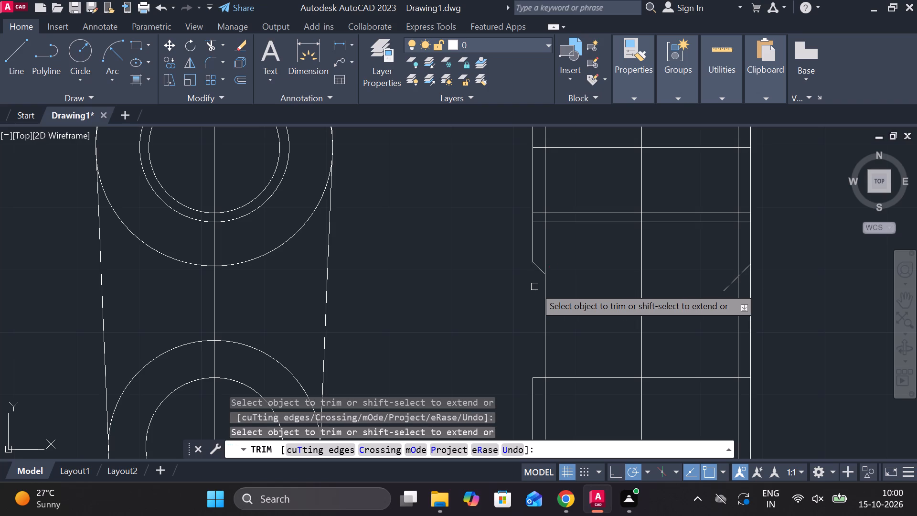
left_click(545, 256)
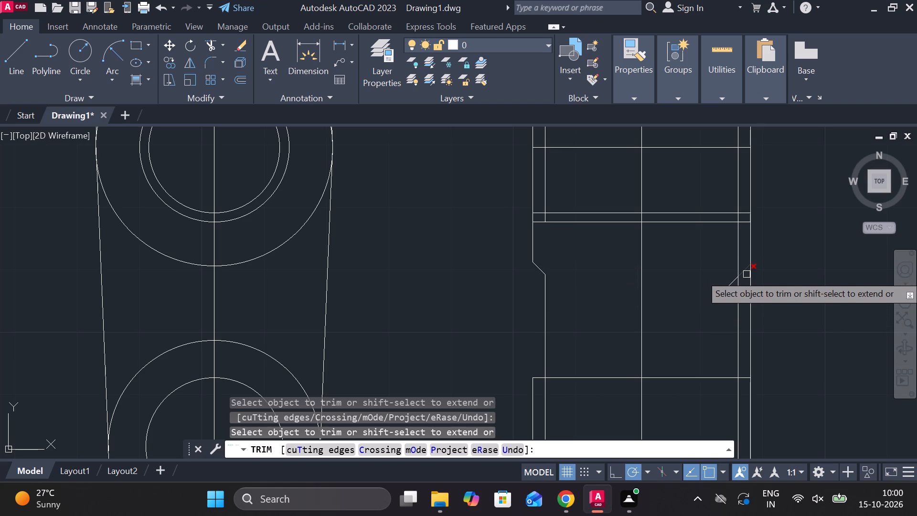
left_click(748, 280)
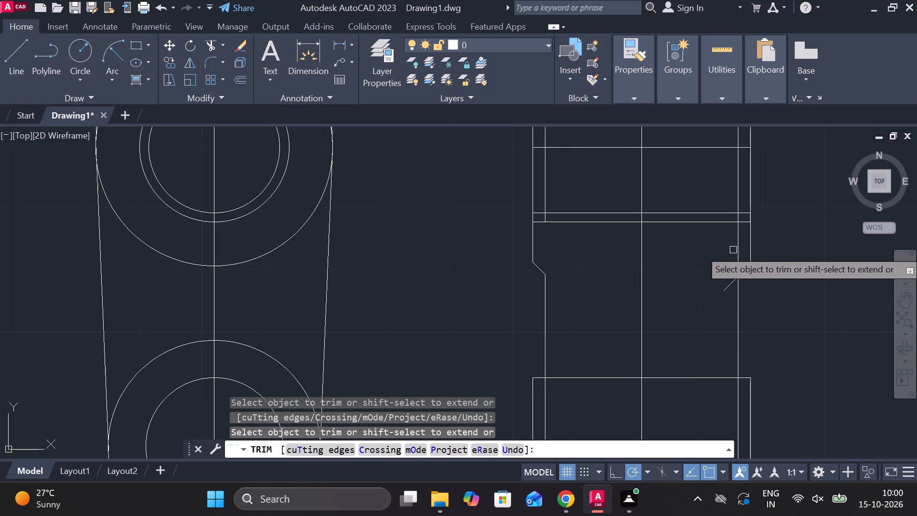
left_click(735, 247)
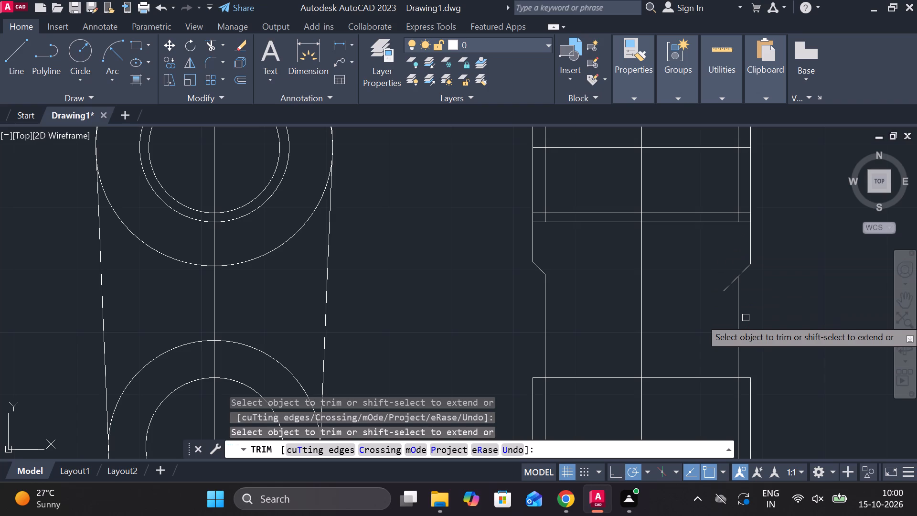
left_click(729, 286)
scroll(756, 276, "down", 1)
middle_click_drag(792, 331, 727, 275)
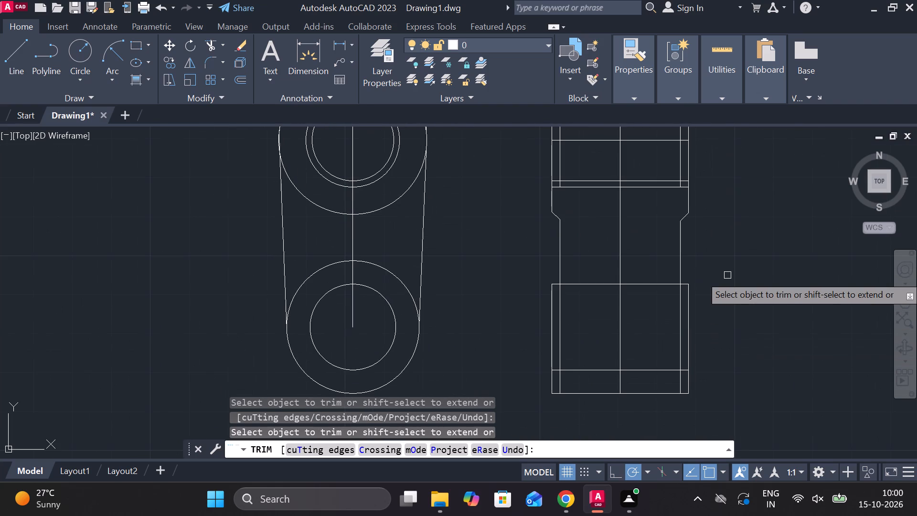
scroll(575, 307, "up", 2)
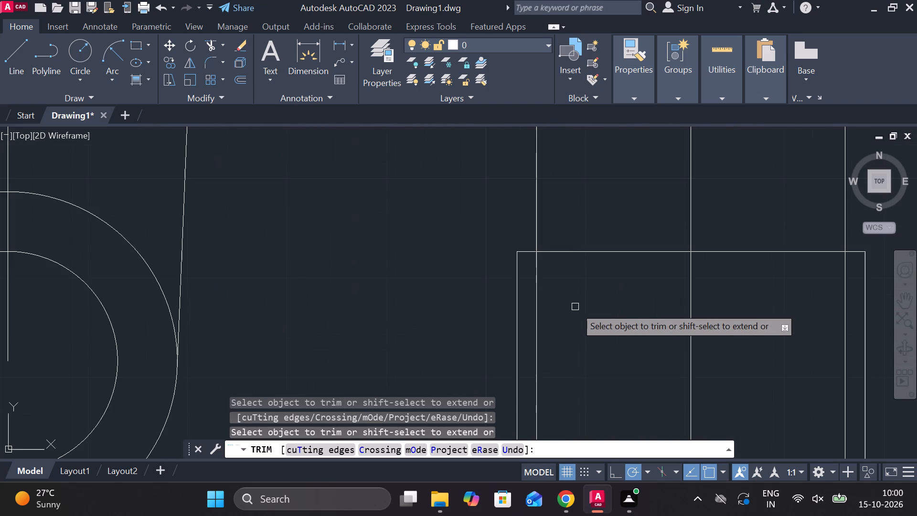
Draw 45° lines down and outward from the lower boss's top line at both offset lines, about 8 units long on the left and 5.7 on the right.
key("Escape")
key("l")
key("Return")
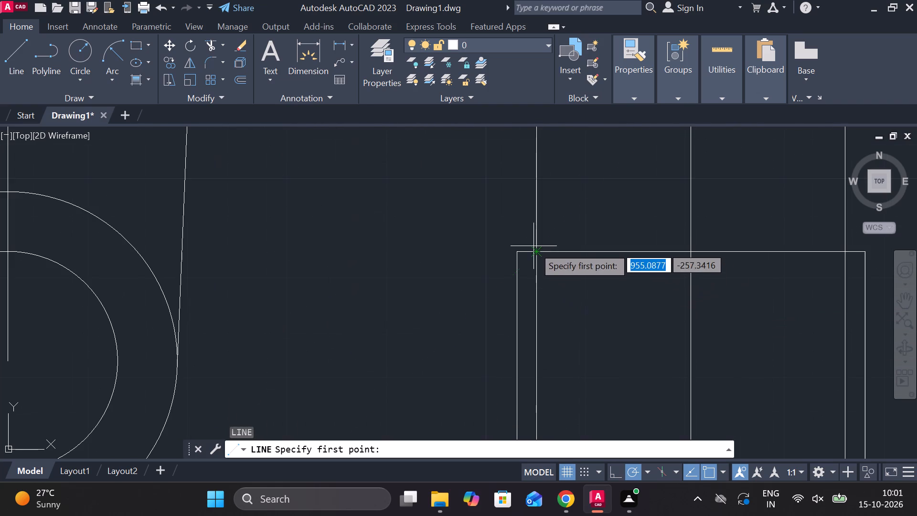
left_click(539, 255)
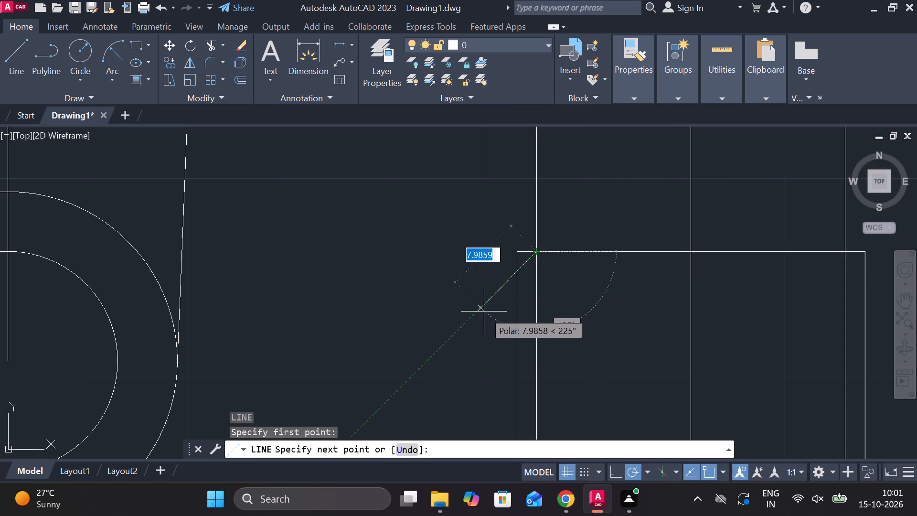
left_click(484, 312)
scroll(495, 312, "down", 1)
key("Escape")
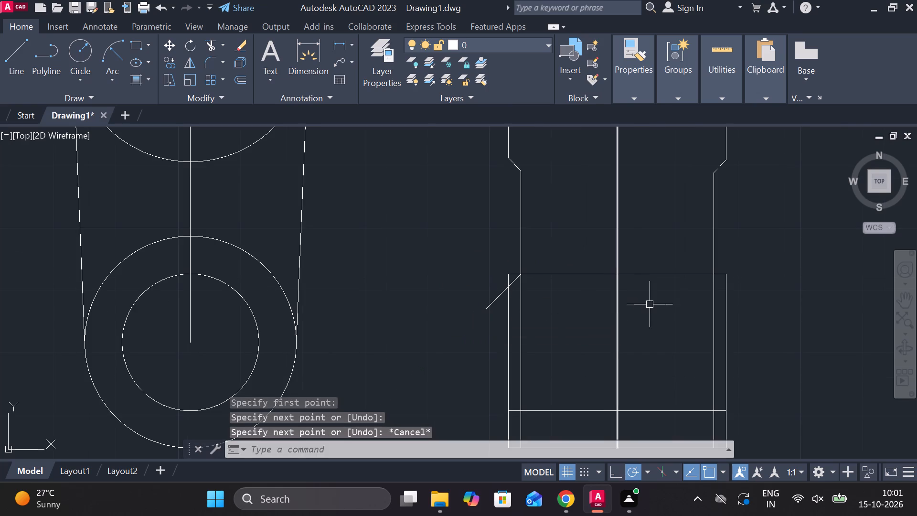
key("space")
left_click(710, 281)
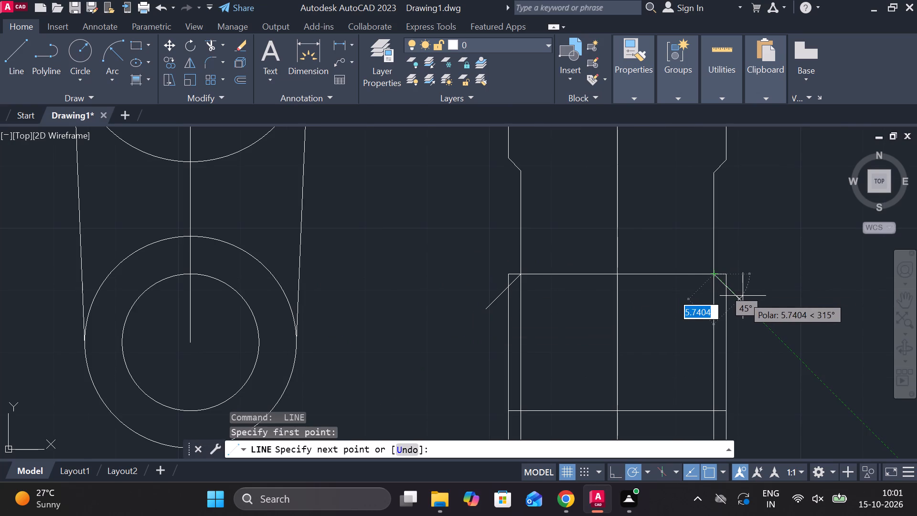
left_click(743, 296)
key("Escape")
Trim the lower boss's 45° lines at the outer edges, and remove its square top corners and the offset lines between its upper two horizontal lines.
type("TR")
key("space")
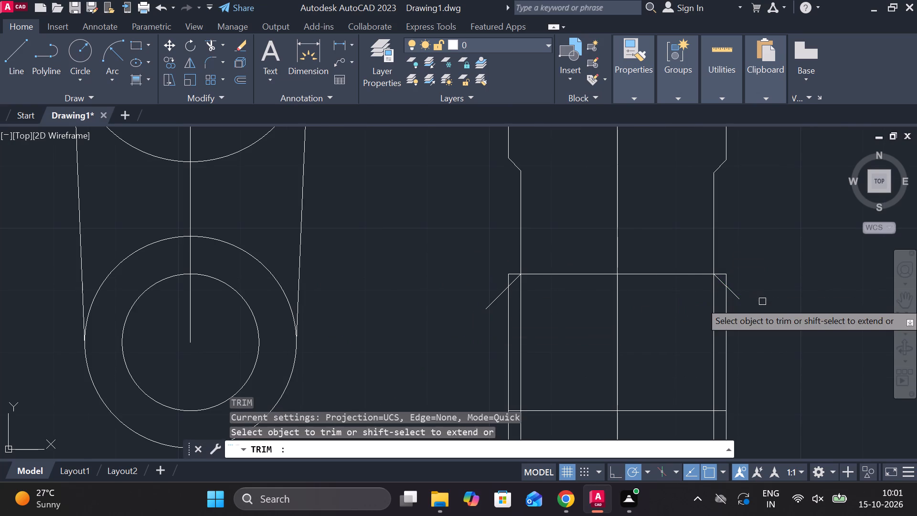
left_click(742, 300)
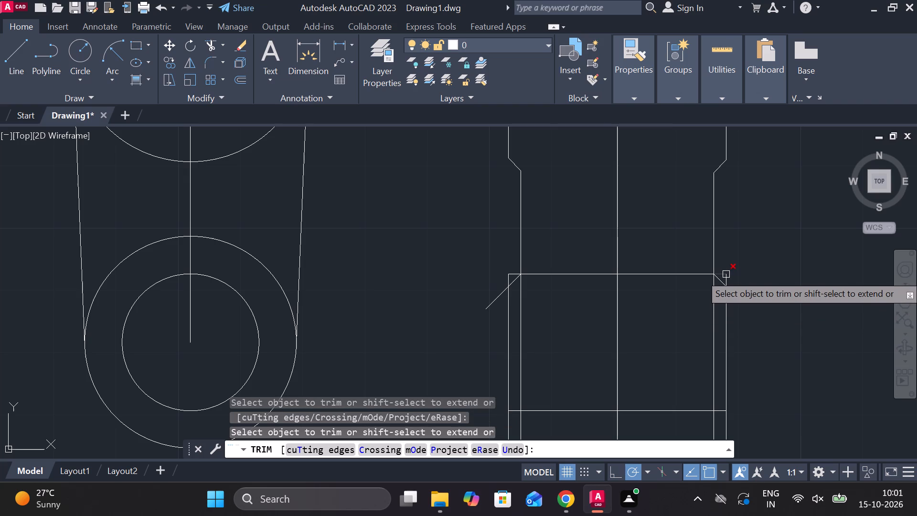
left_click(726, 274)
left_click(506, 276)
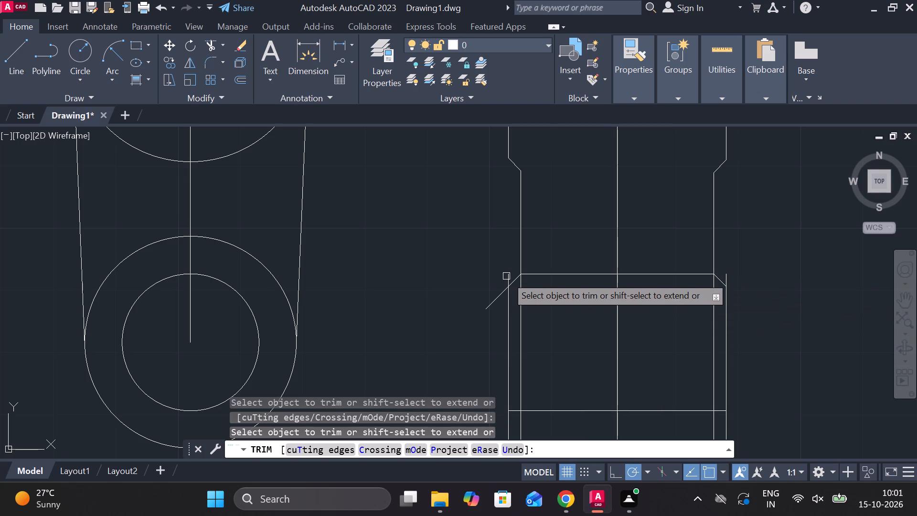
left_click(506, 277)
left_click(501, 291)
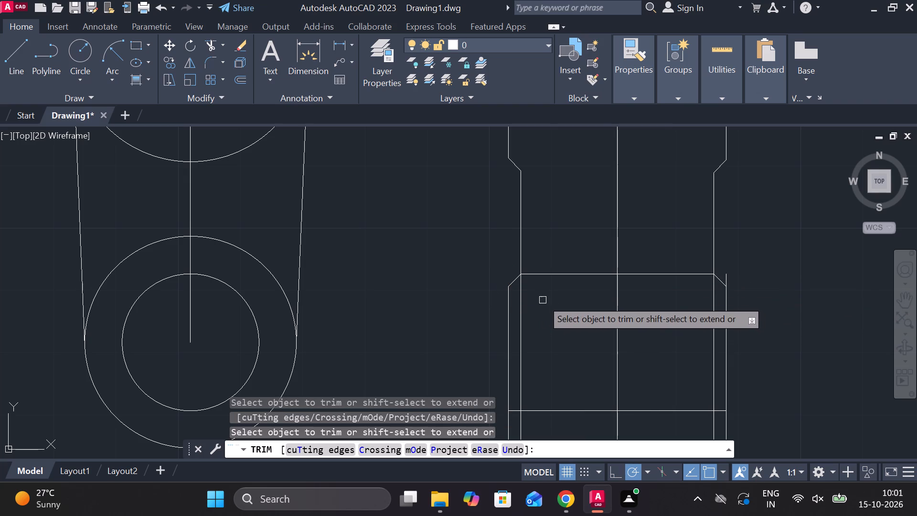
left_click(520, 292)
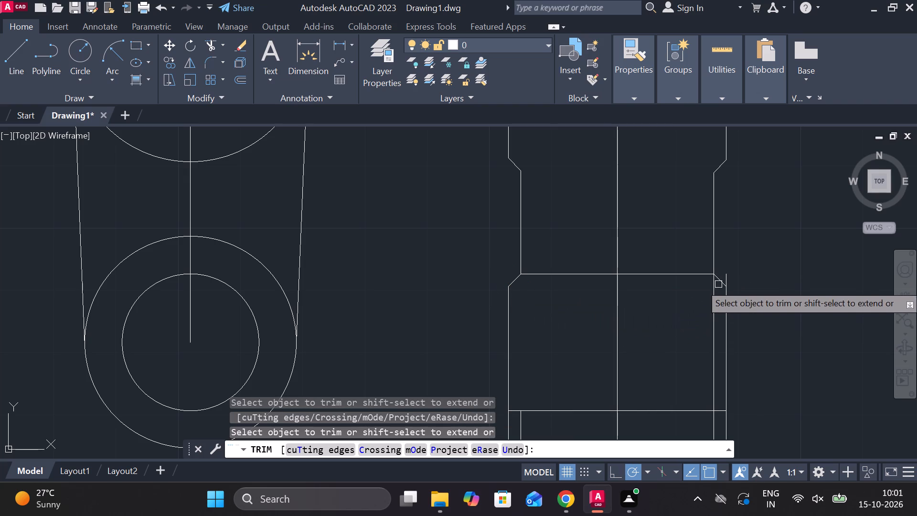
left_click(714, 284)
left_click(728, 277)
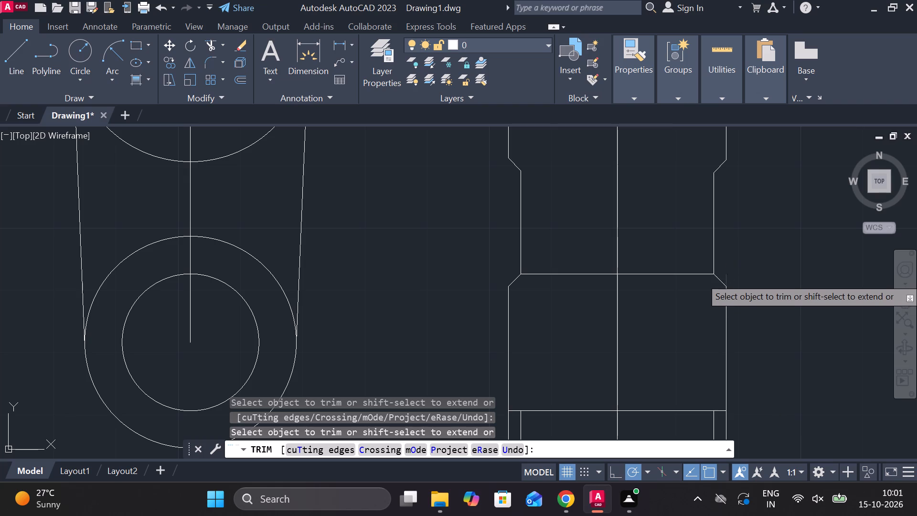
Trim the left offset line inside the middle boss below its upper line pair, and the right offset line between each pair of close horizontal lines.
scroll(752, 349, "down", 1)
middle_click_drag(760, 366, 723, 312)
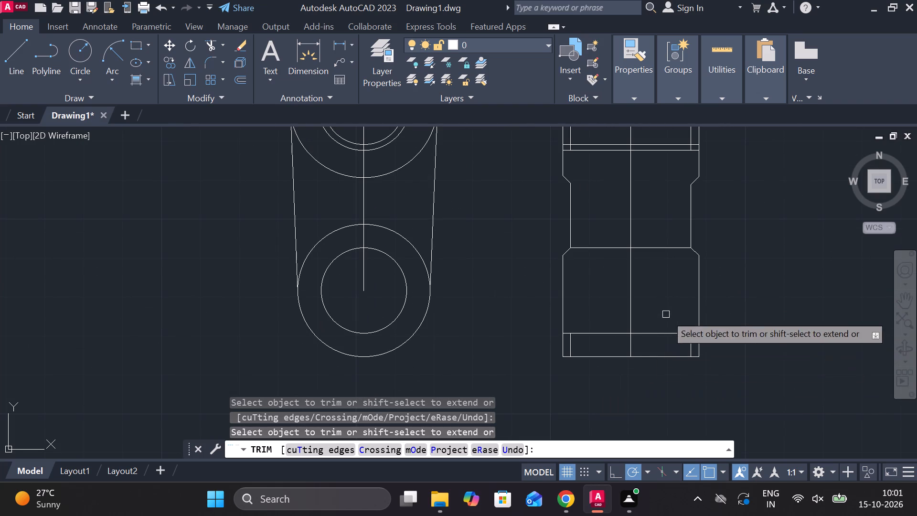
middle_click_drag(733, 261, 727, 325)
middle_click_drag(733, 258, 724, 335)
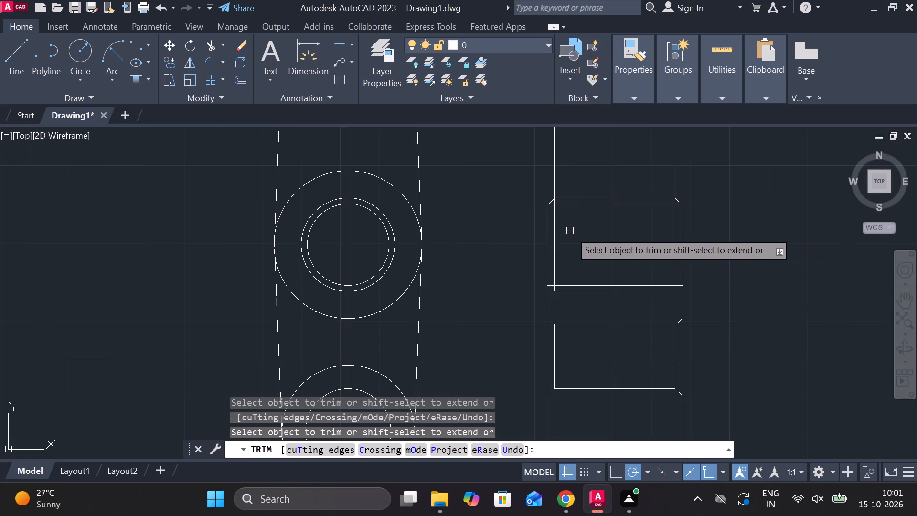
left_click(551, 215)
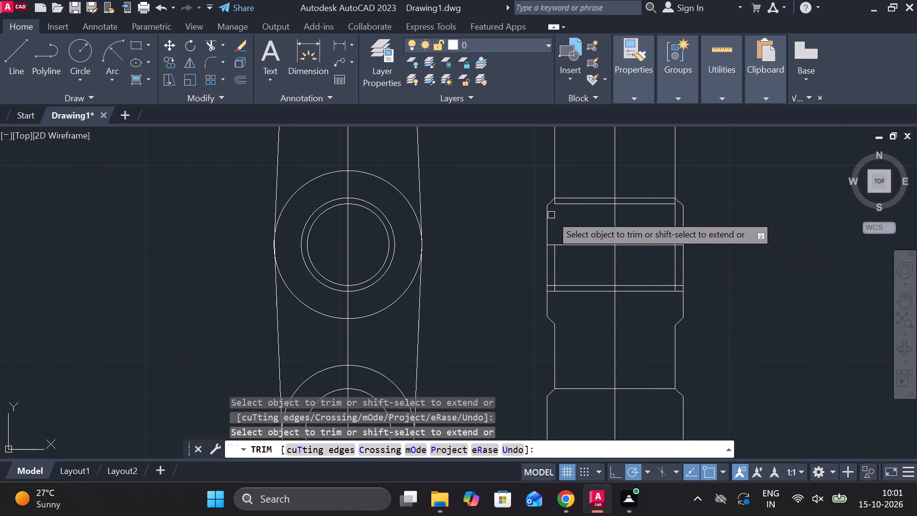
left_click(552, 266)
scroll(557, 290, "up", 3)
left_click(547, 281)
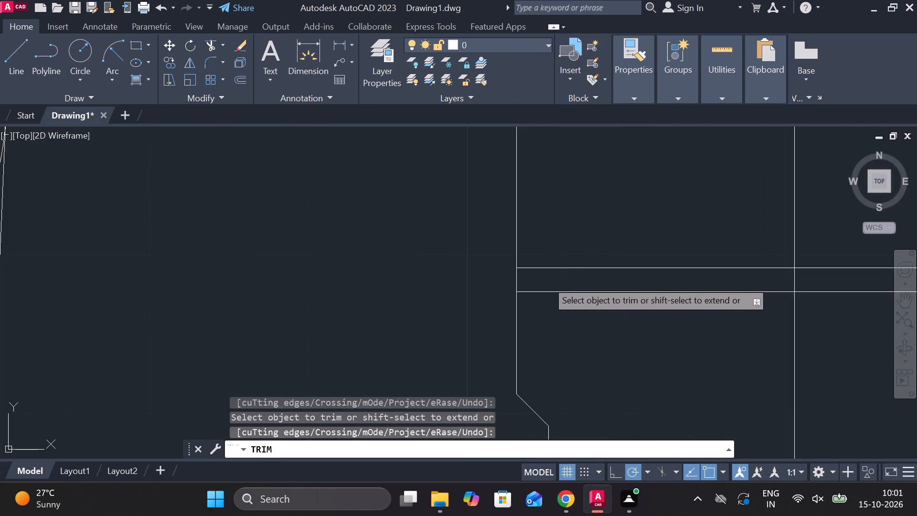
scroll(548, 282, "down", 3)
scroll(696, 276, "up", 3)
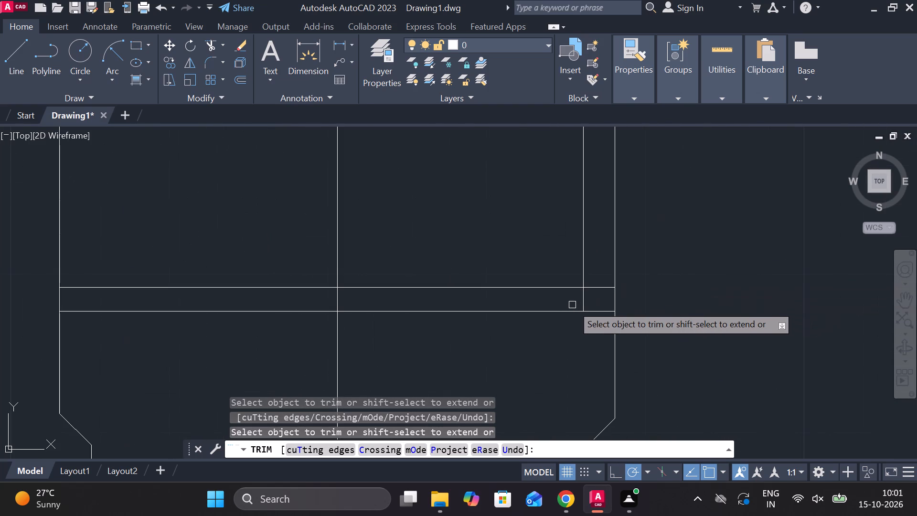
left_click(580, 300)
scroll(693, 269, "down", 2)
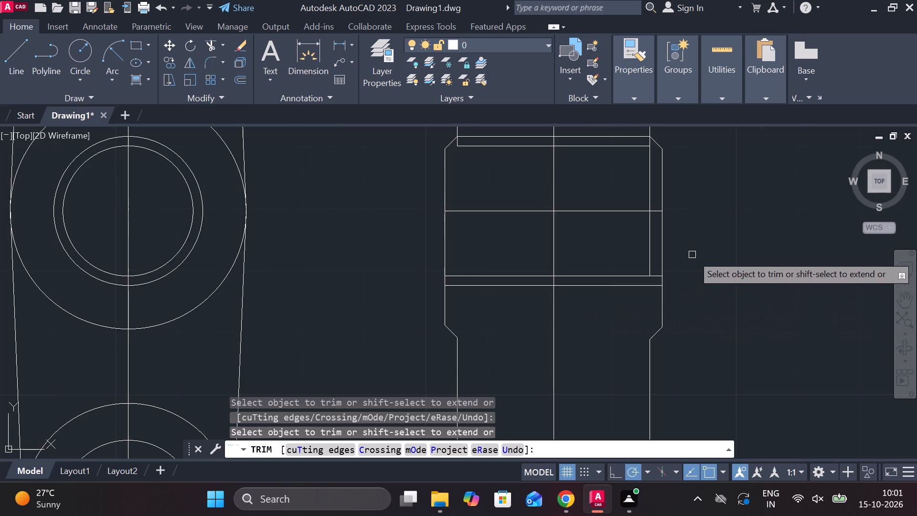
middle_click_drag(694, 255, 710, 337)
scroll(672, 235, "up", 2)
left_click(658, 205)
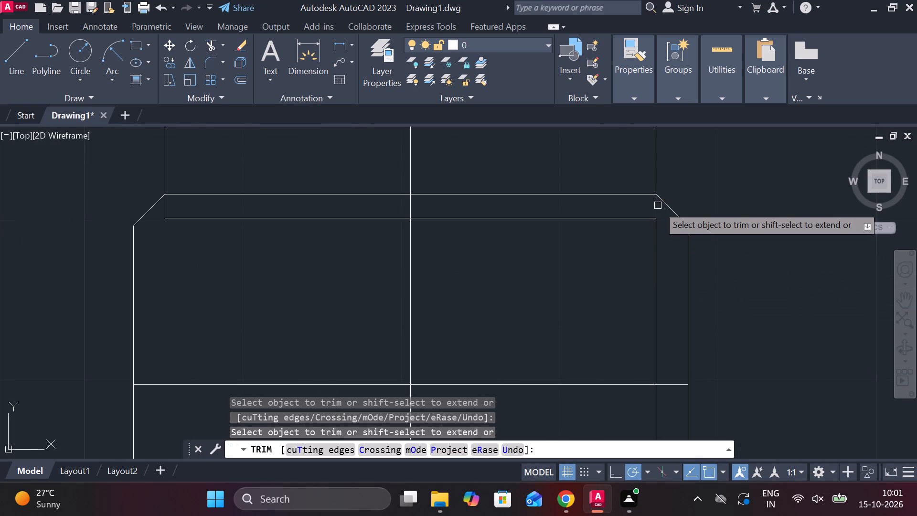
scroll(624, 216, "down", 3)
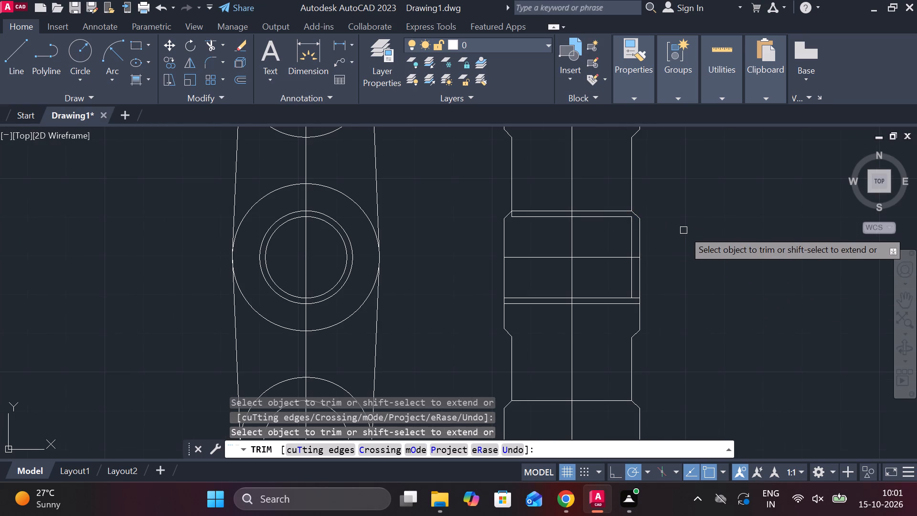
middle_click_drag(677, 239, 685, 318)
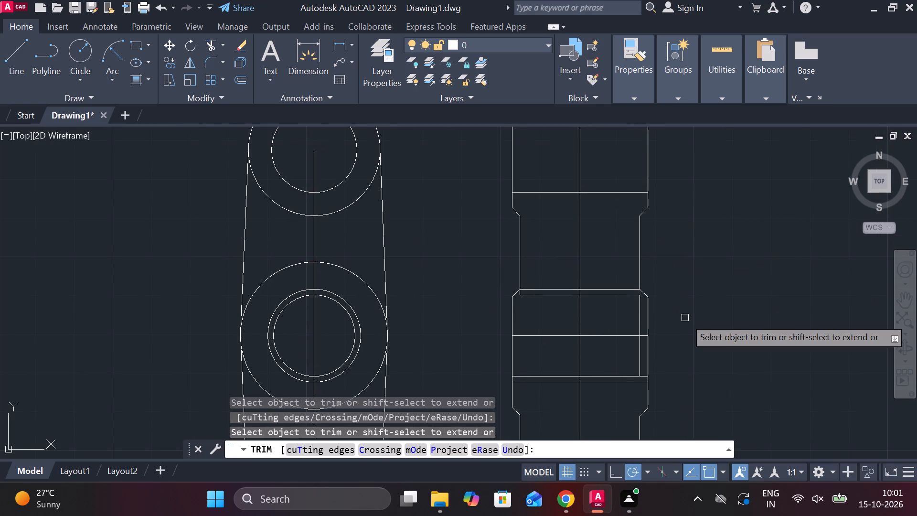
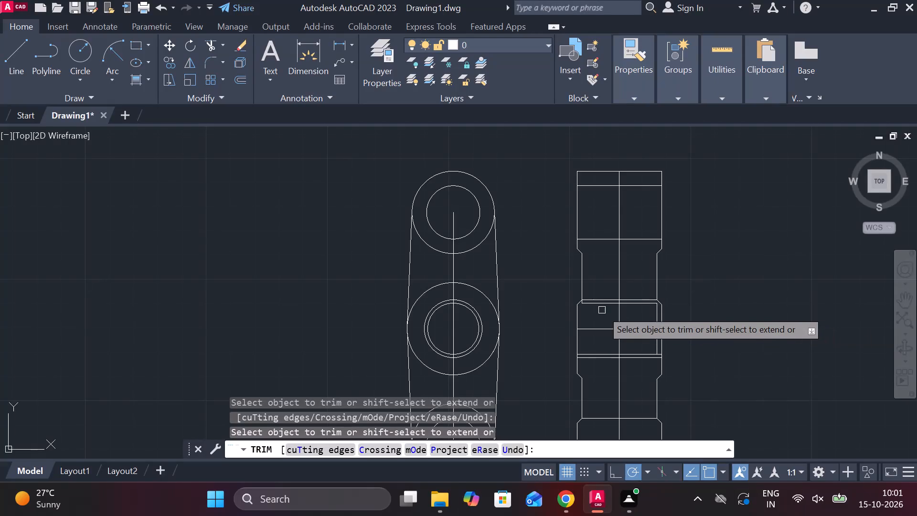
Trim away the middle boss's second horizontal line just below its top line and the remaining offset line segments inside the boss.
scroll(600, 310, "up", 2)
left_click(581, 297)
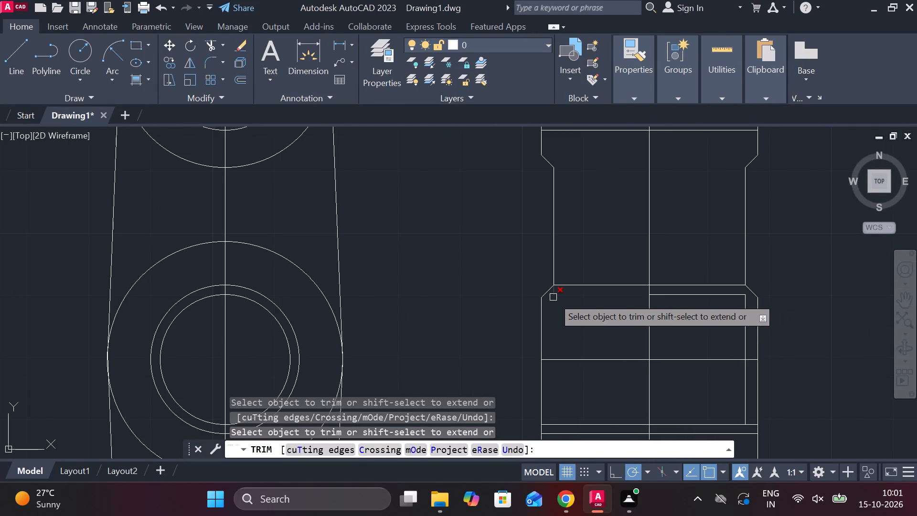
left_click(553, 296)
left_click(663, 298)
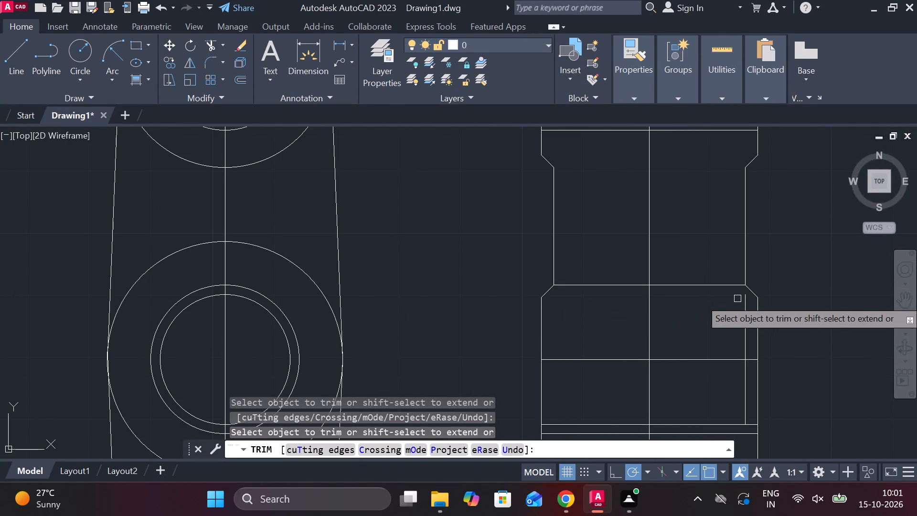
left_click(741, 301)
left_click(743, 304)
left_click(743, 317)
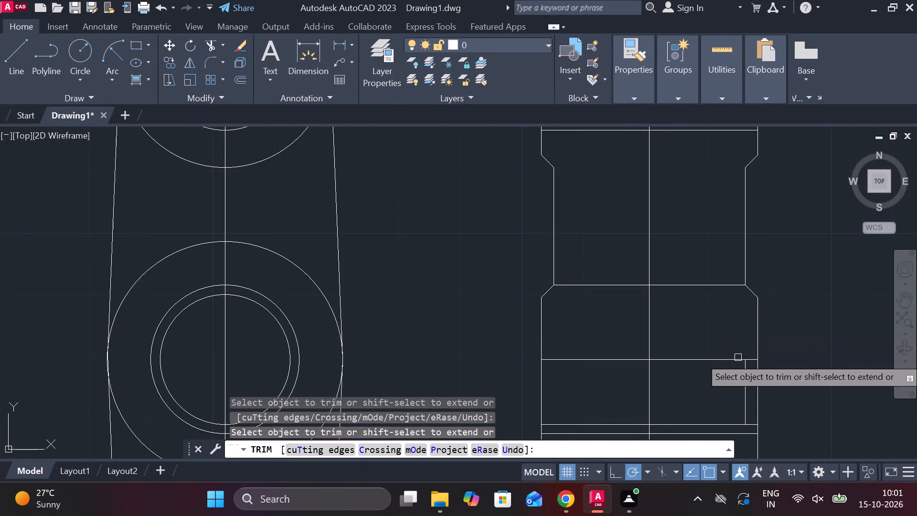
left_click(747, 380)
middle_click_drag(727, 384, 709, 318)
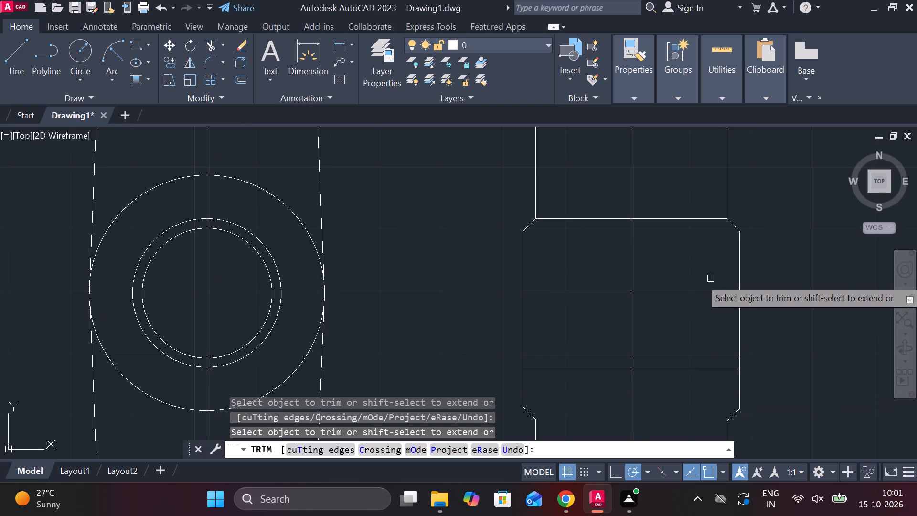
scroll(711, 279, "down", 2)
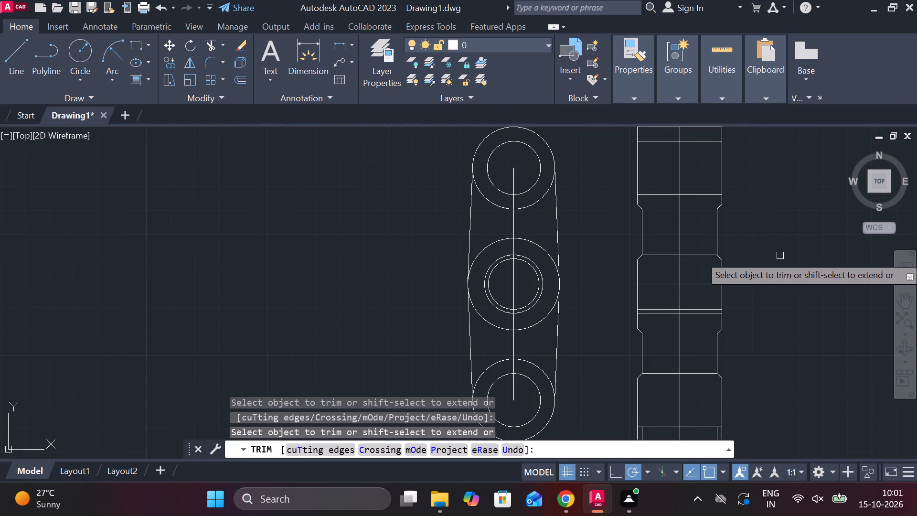
key("Escape")
Erase the horizontal line through the middle boss's centre and the vertical centre line in the side view.
left_click(704, 280)
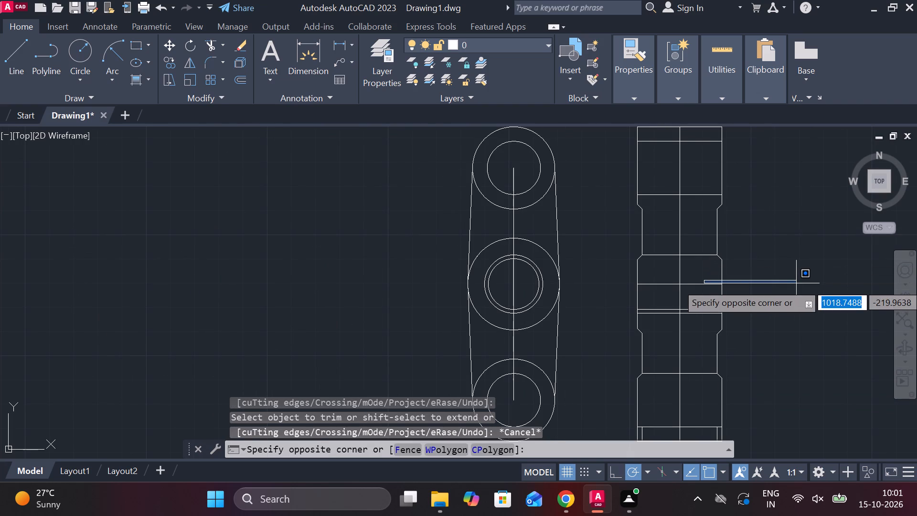
left_click(796, 283)
left_click(704, 286)
type("E")
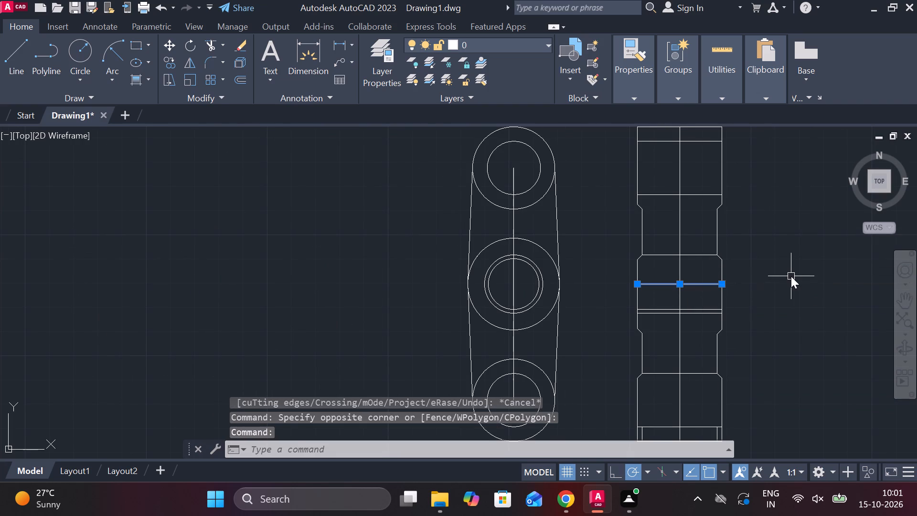
key("space")
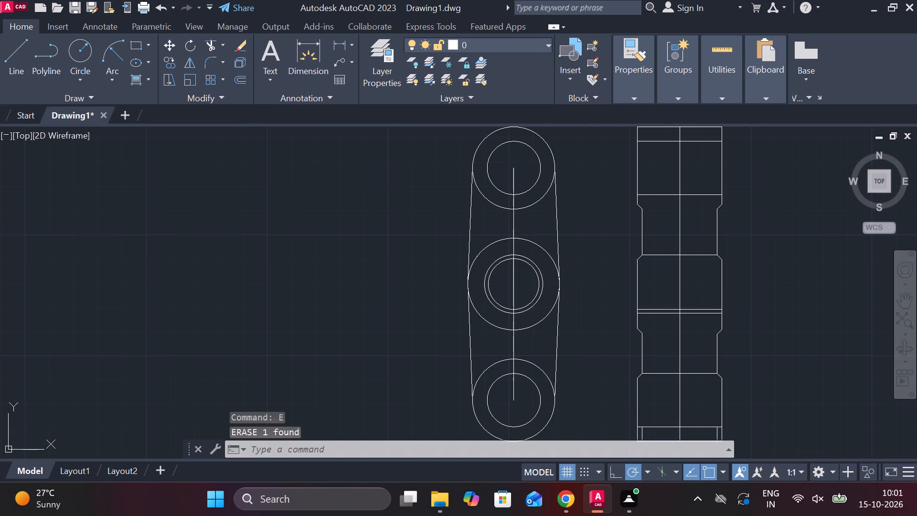
left_click(682, 279)
type("E")
key("space")
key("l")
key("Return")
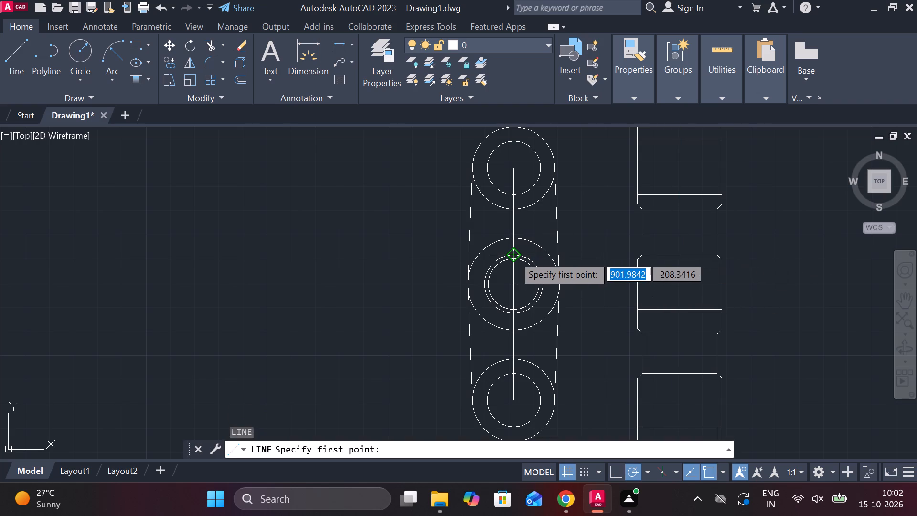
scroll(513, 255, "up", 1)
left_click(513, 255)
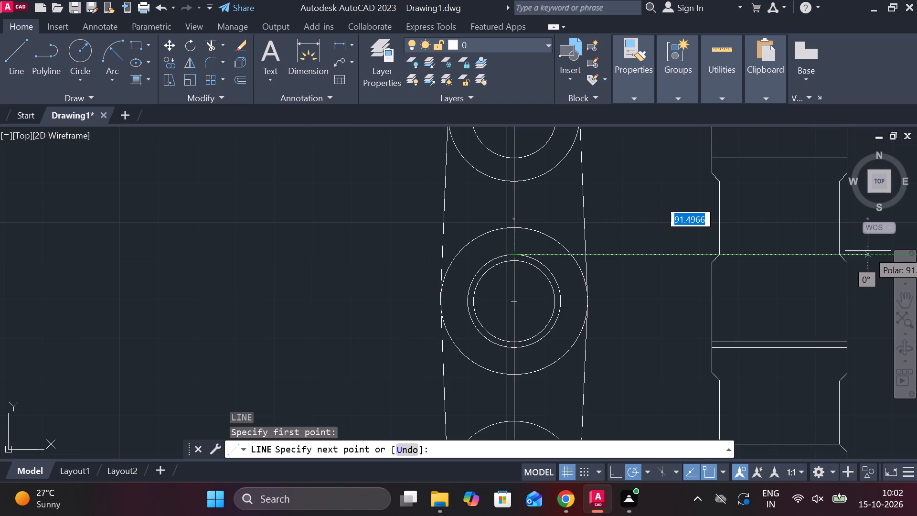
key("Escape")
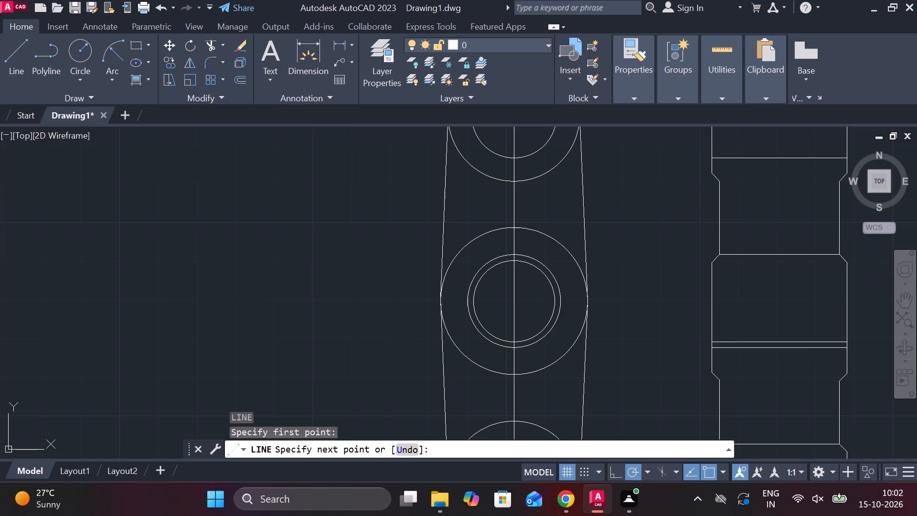
Draw a horizontal projection line from the top quadrant of the middle boss's outer circle across the side view.
middle_click_drag(868, 254, 789, 285)
key("space")
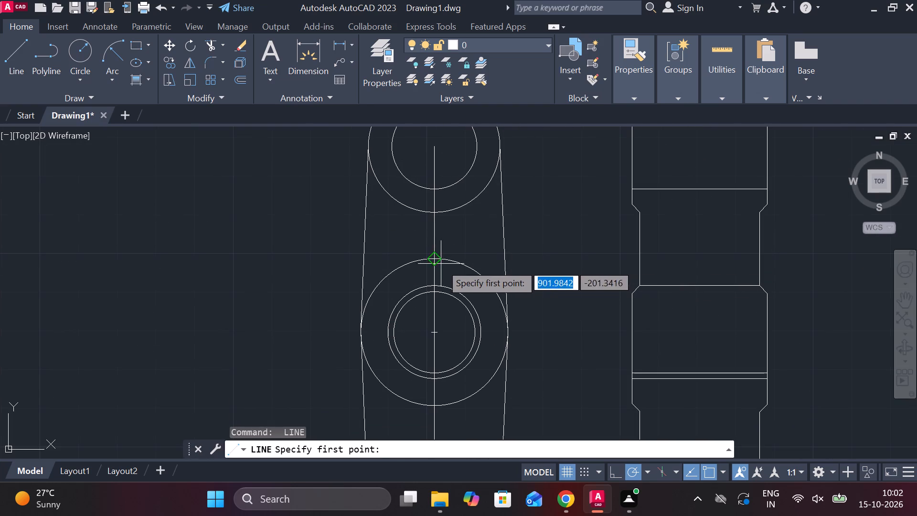
left_click(437, 261)
left_click(828, 257)
key("Escape")
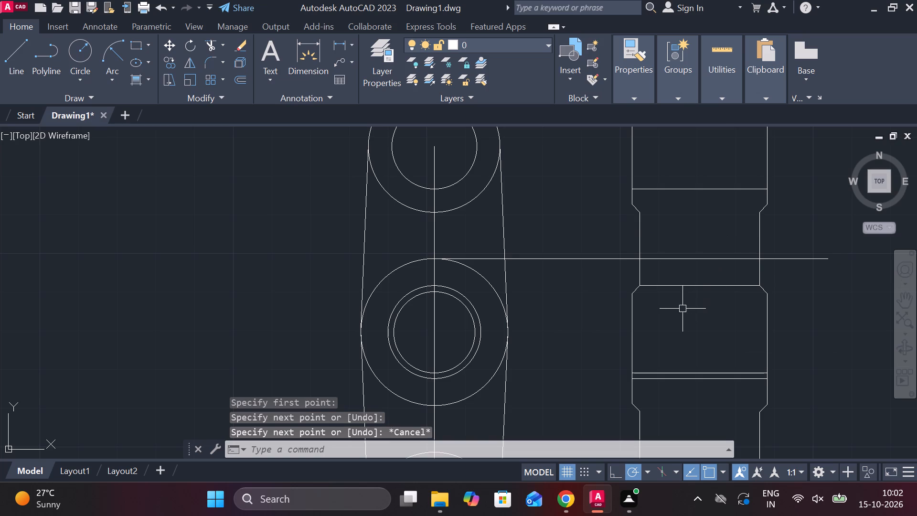
Draw 45° lines down and outward from where the projection line crosses both neck lines, about 8.1 units long on the left.
scroll(645, 295, "up", 2)
scroll(645, 295, "down", 1)
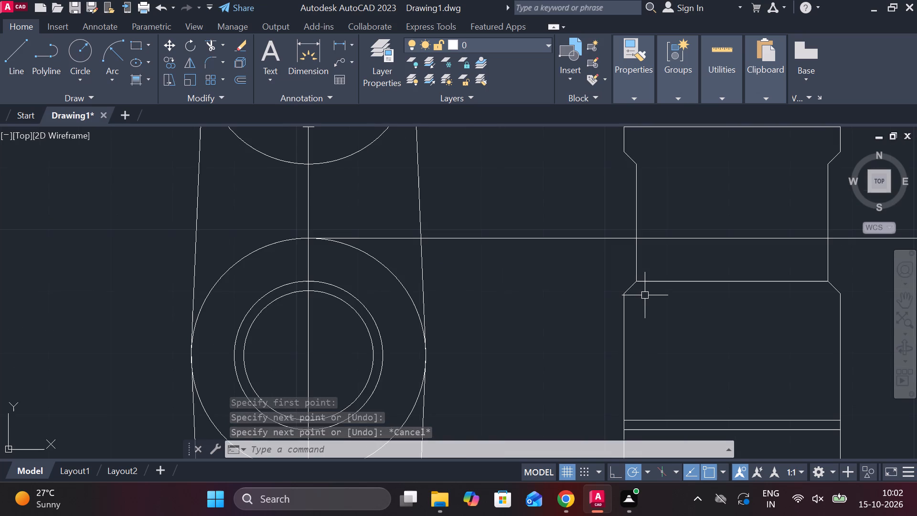
key("l")
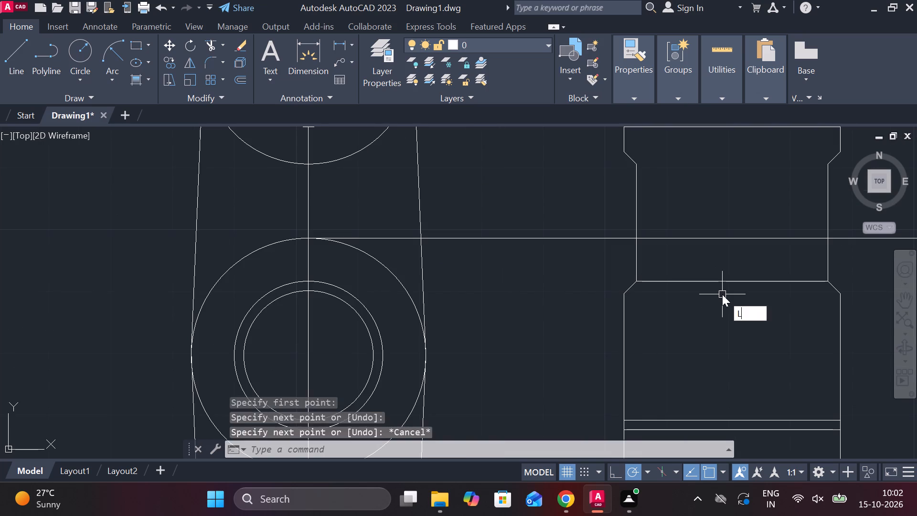
key("Return")
left_click(639, 242)
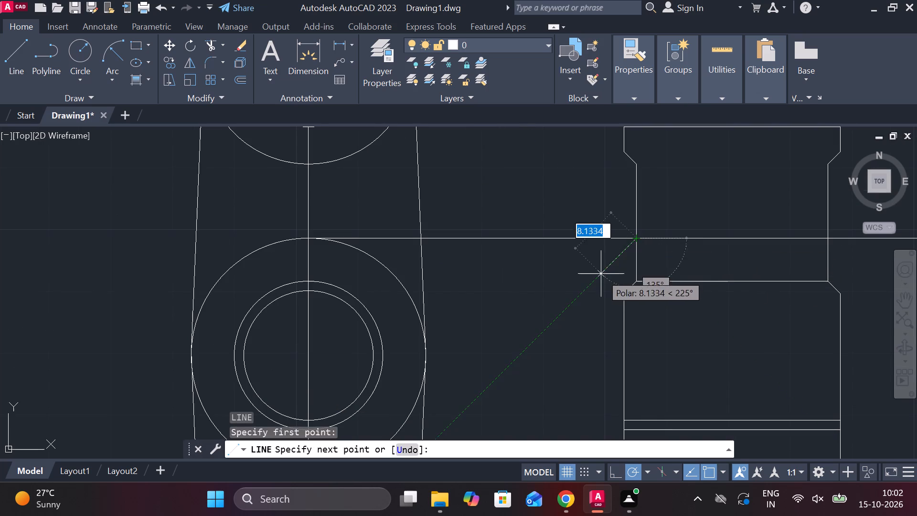
left_click(601, 274)
key("Escape")
key("space")
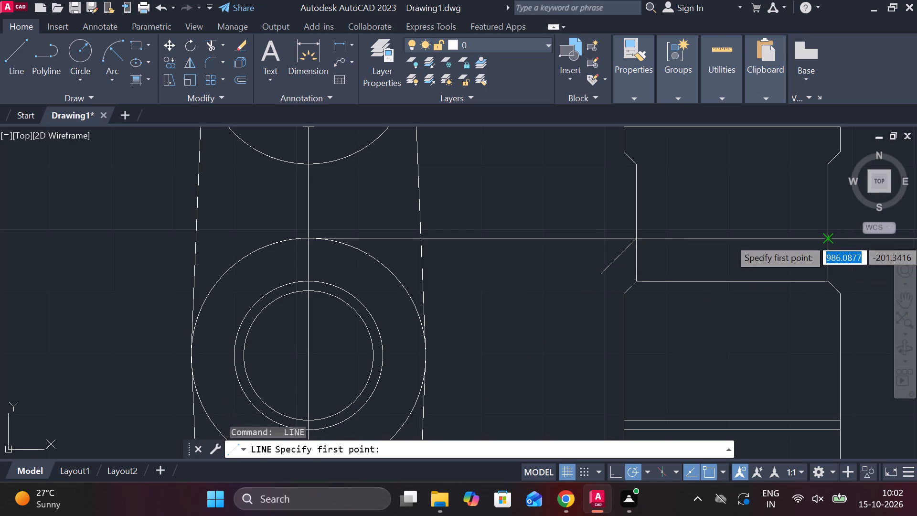
left_click(829, 238)
middle_click_drag(860, 268, 818, 274)
left_click(830, 285)
key("Escape")
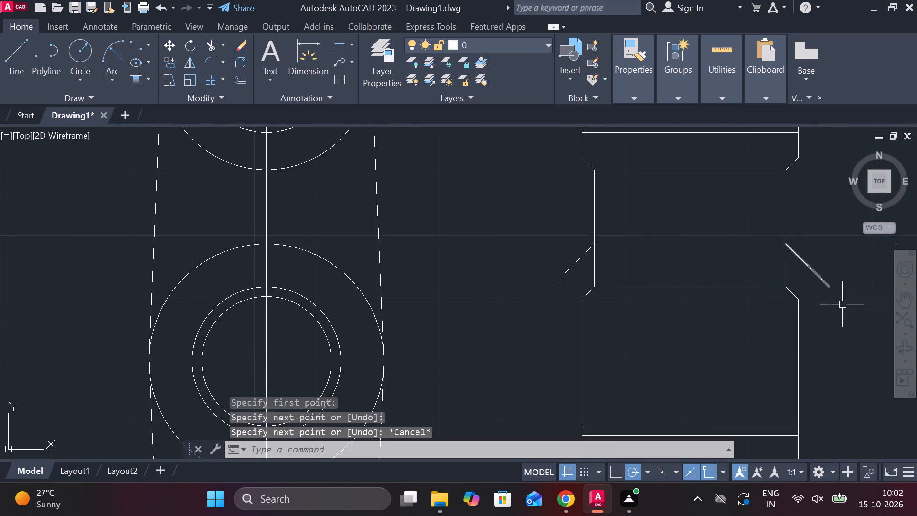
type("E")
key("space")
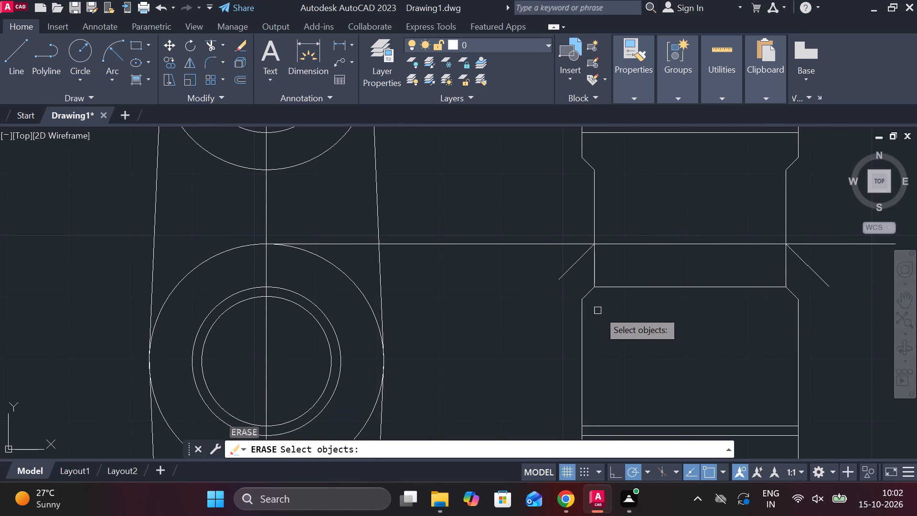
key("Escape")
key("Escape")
Extend both outer edges of the middle boss up to the new 45° lines.
type("EX")
key("space")
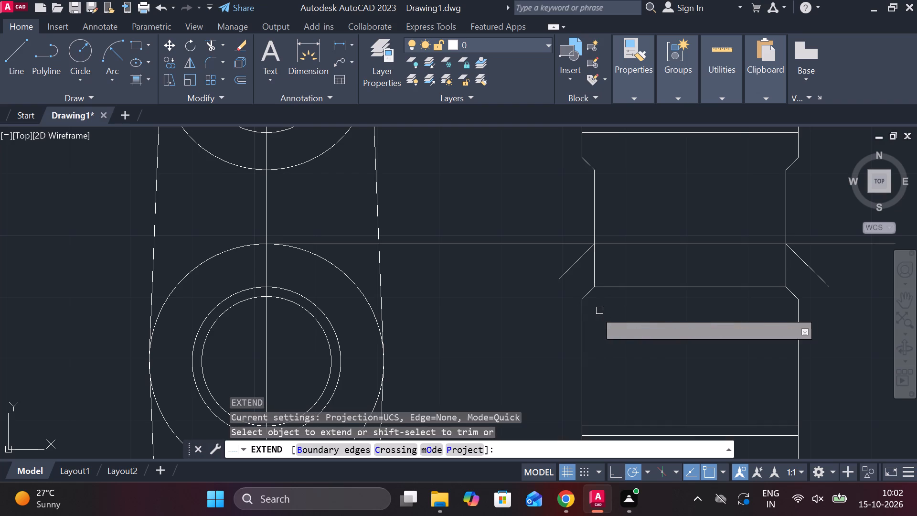
left_click(580, 321)
left_click(799, 323)
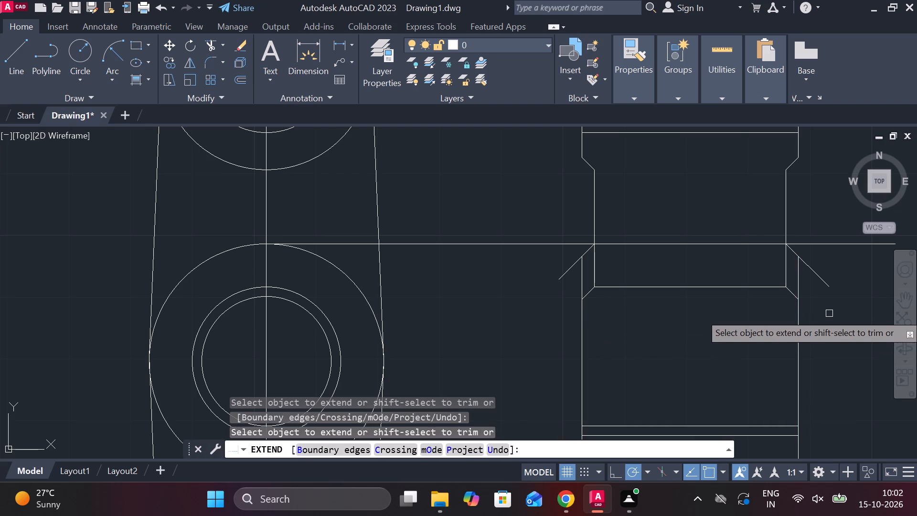
key("Escape")
Trim the neck lines below the projection line and the 45° overhangs, and remove the middle boss's old chamfers and old top line.
type("TR")
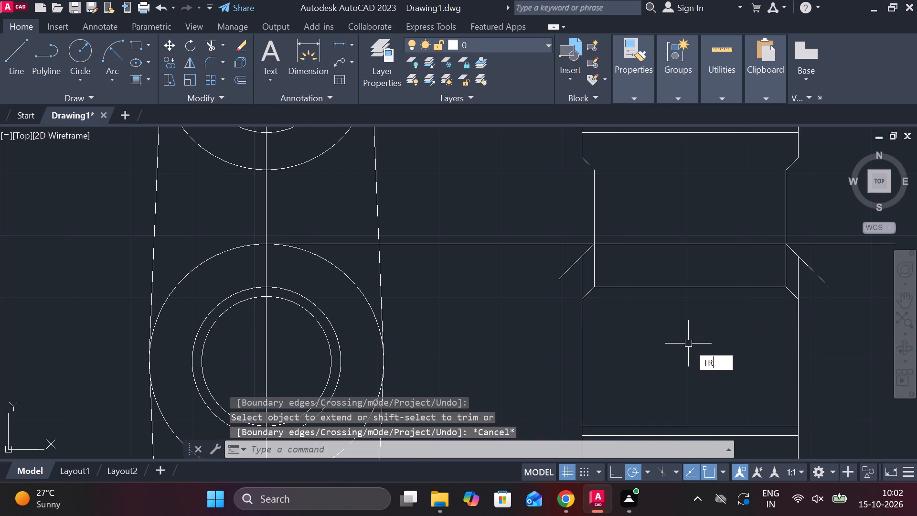
key("space")
left_click(596, 290)
left_click(596, 274)
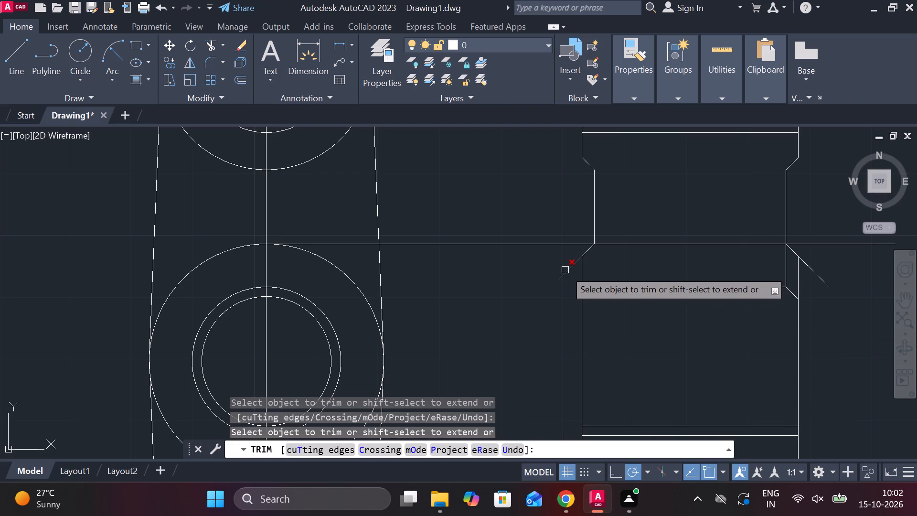
left_click(565, 270)
left_click(814, 272)
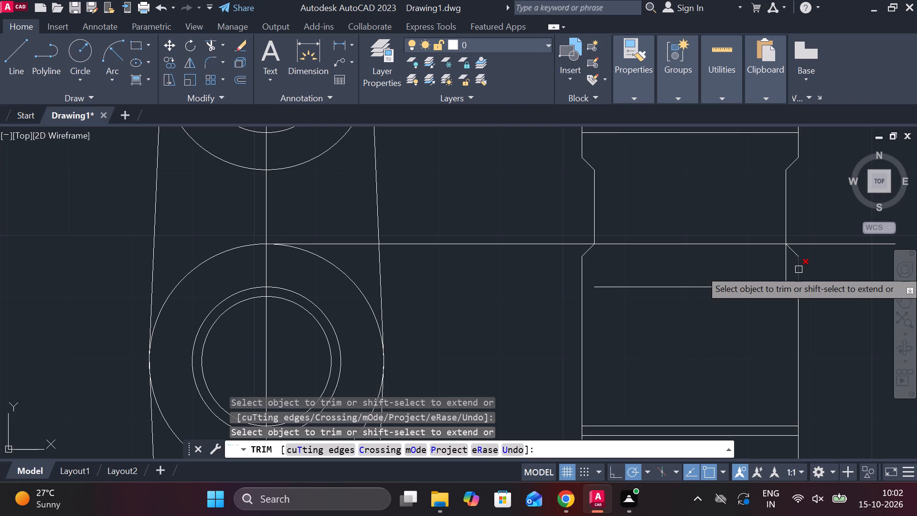
left_click(789, 269)
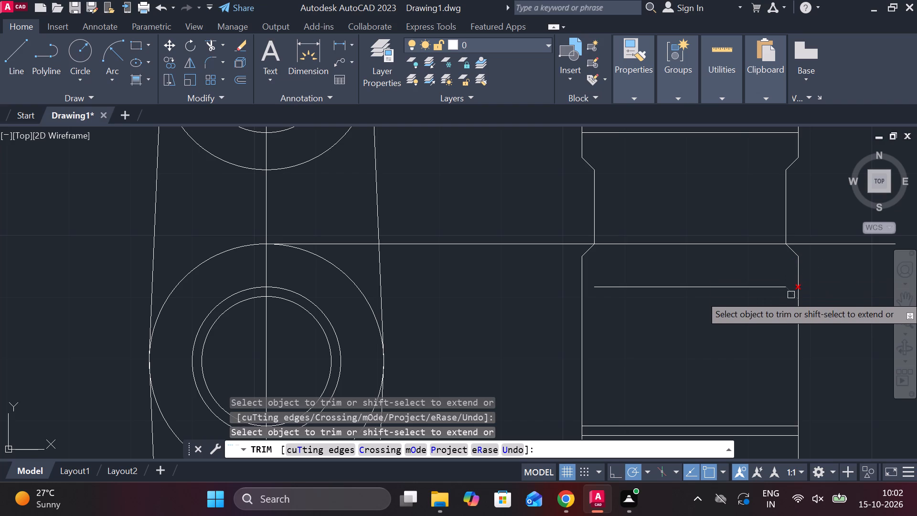
left_click(791, 295)
left_click(664, 290)
scroll(670, 296, "down", 1)
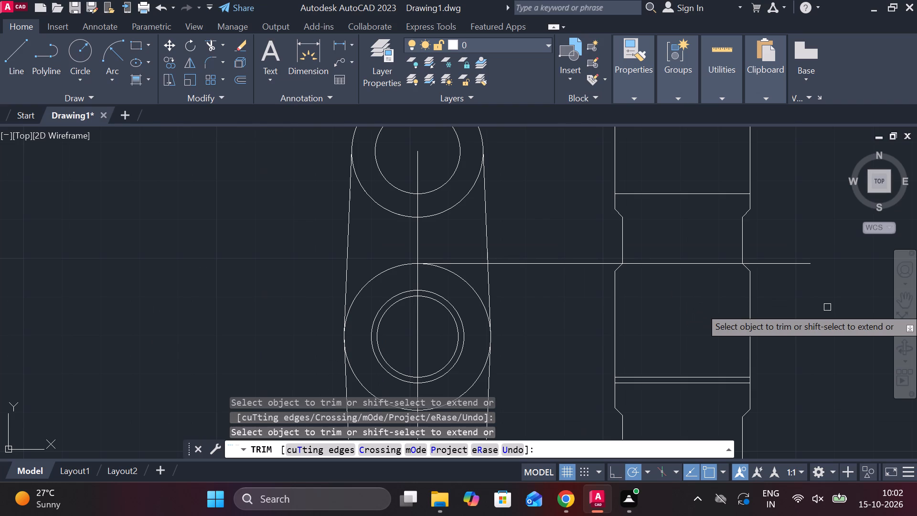
key("Escape")
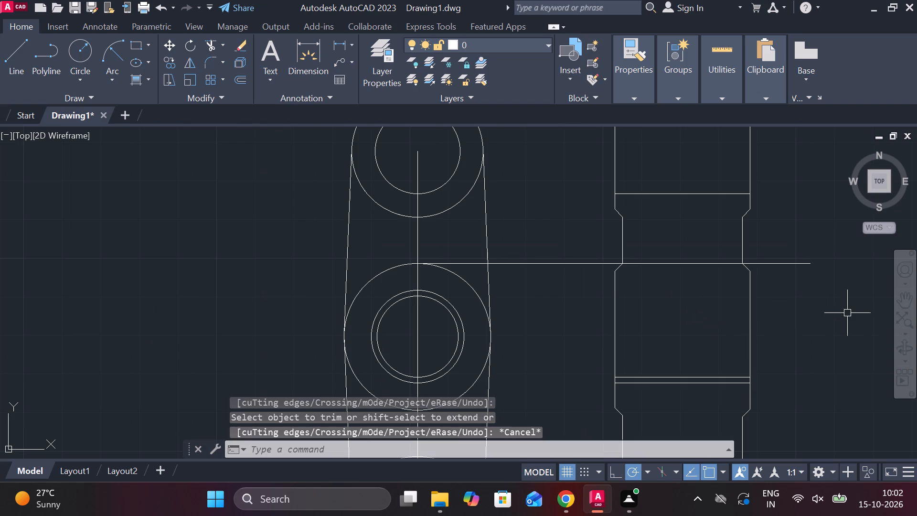
Erase the horizontal projection line running from the middle boss's outer circle across the side view.
left_click(642, 264)
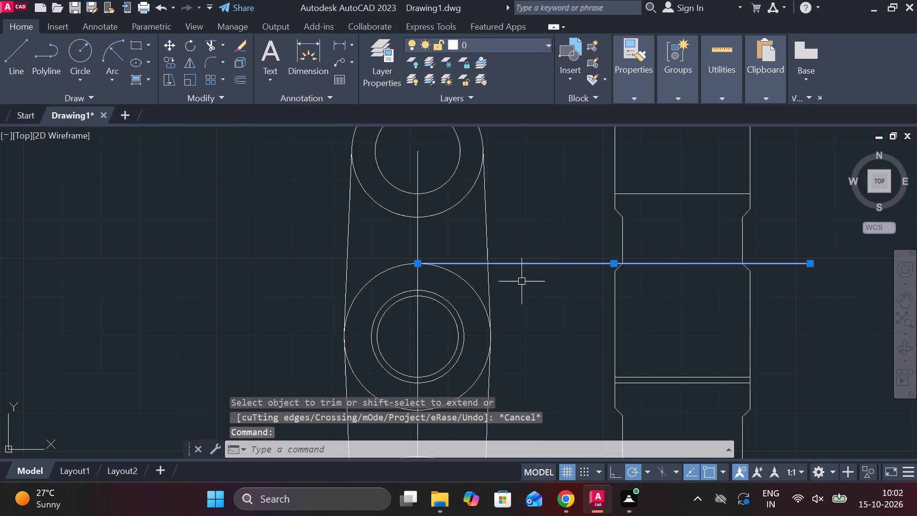
type("E")
key("space")
Erase the two short vertical offset lines at the bottom of the lower boss in the side view.
scroll(699, 320, "down", 2)
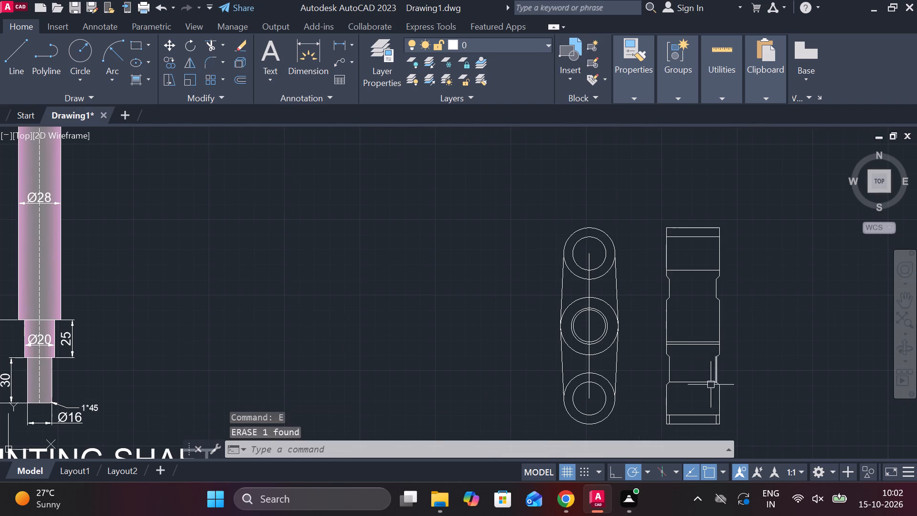
middle_click_drag(702, 386, 650, 225)
scroll(648, 262, "up", 4)
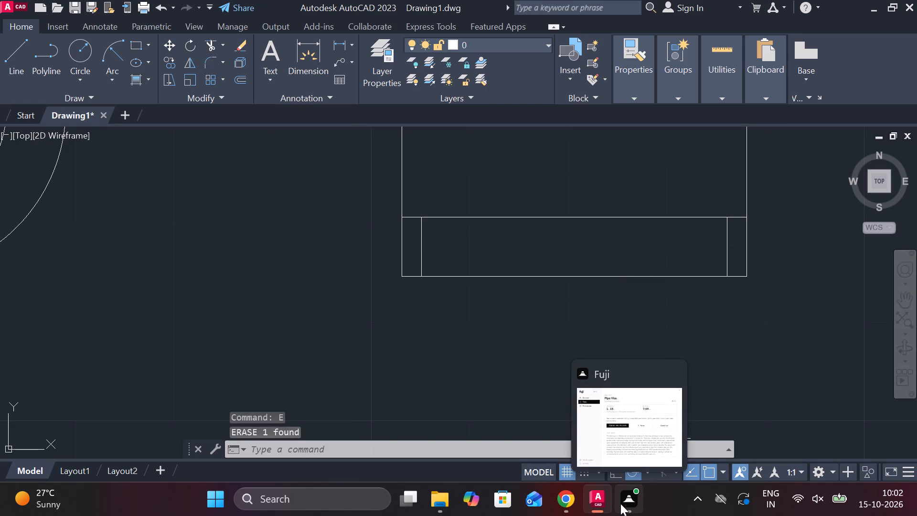
left_click(725, 246)
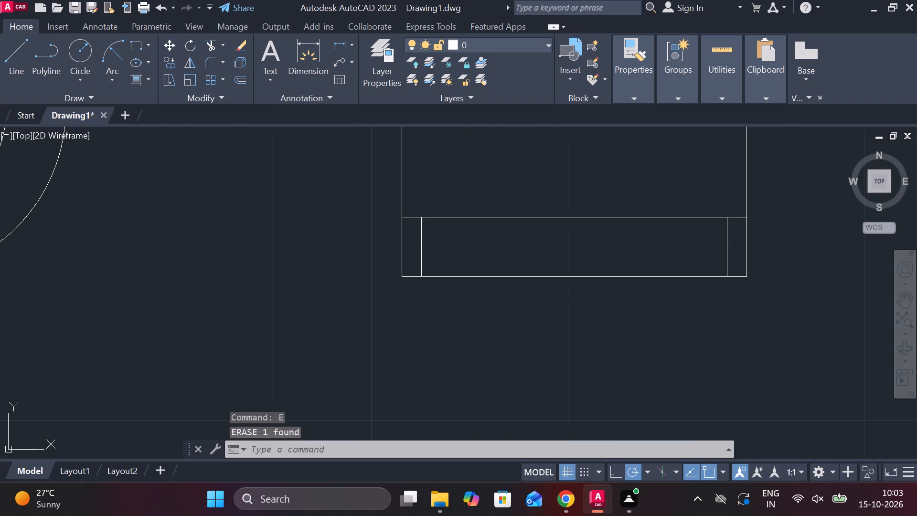
left_click(423, 251)
type("E")
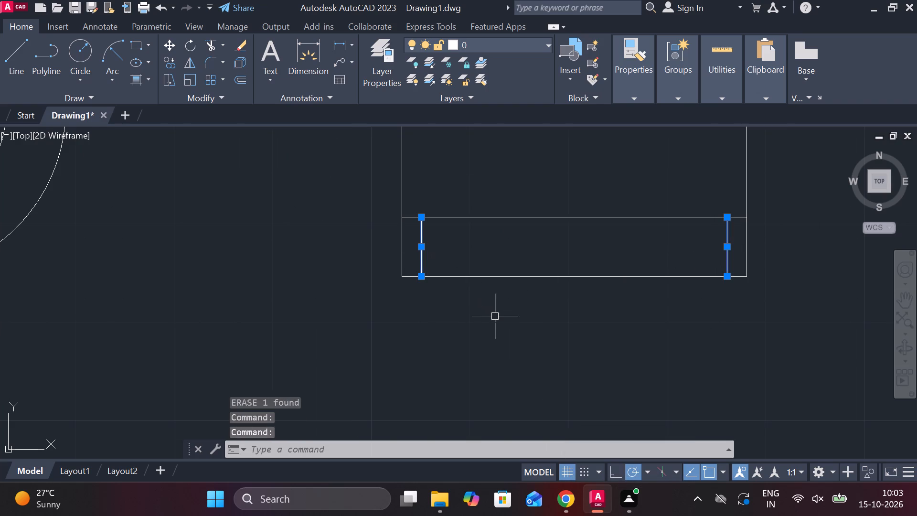
key("space")
scroll(496, 317, "down", 2)
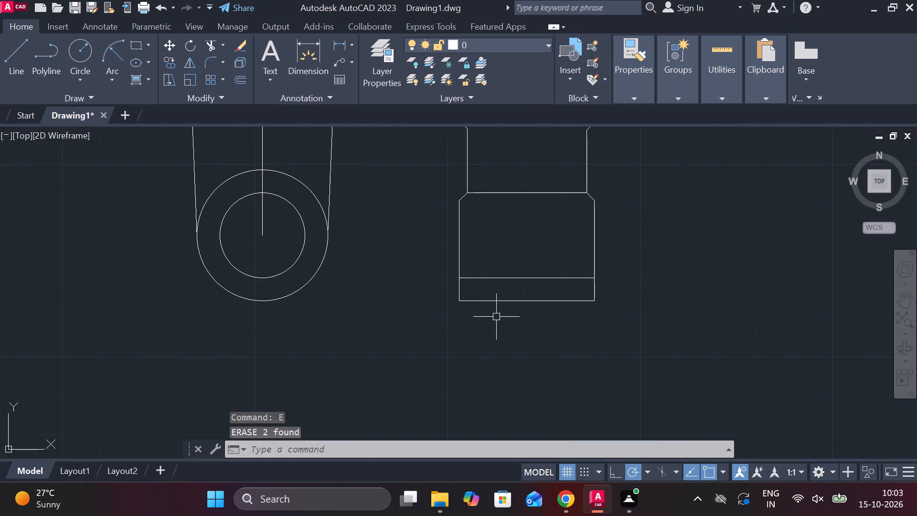
scroll(496, 317, "down", 2)
middle_click_drag(461, 263, 466, 311)
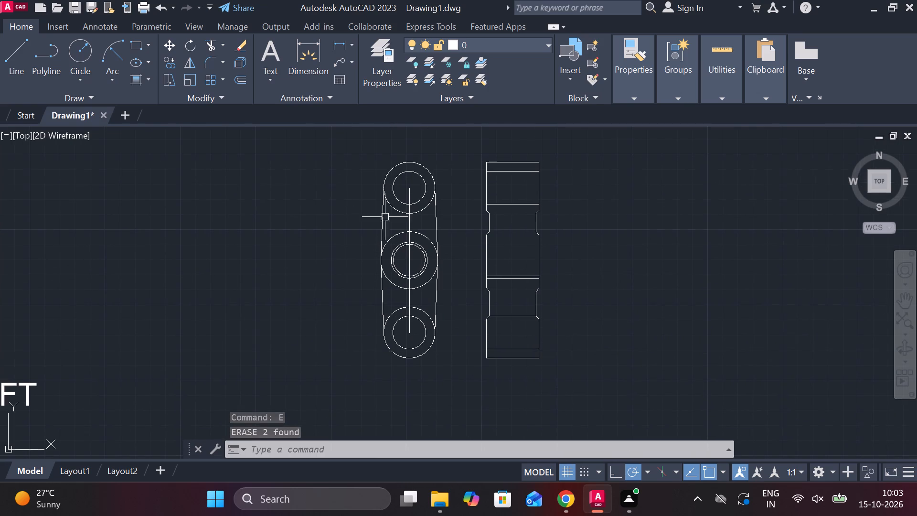
Erase the vertical centre line running through the three bosses in the front view.
left_click(408, 225)
type("E")
key("space")
Draw two horizontal projection lines from the tops of the middle boss's two inner circles across the side view.
key("l")
key("Return")
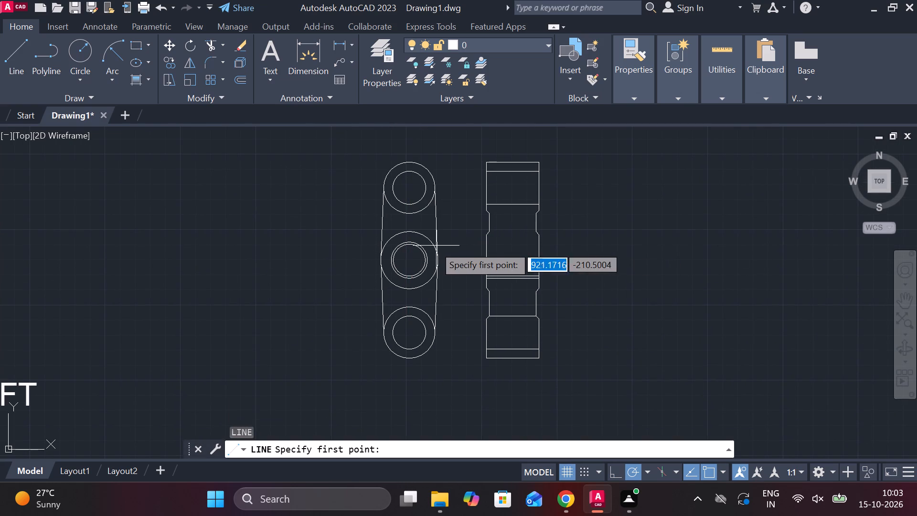
scroll(432, 246, "up", 3)
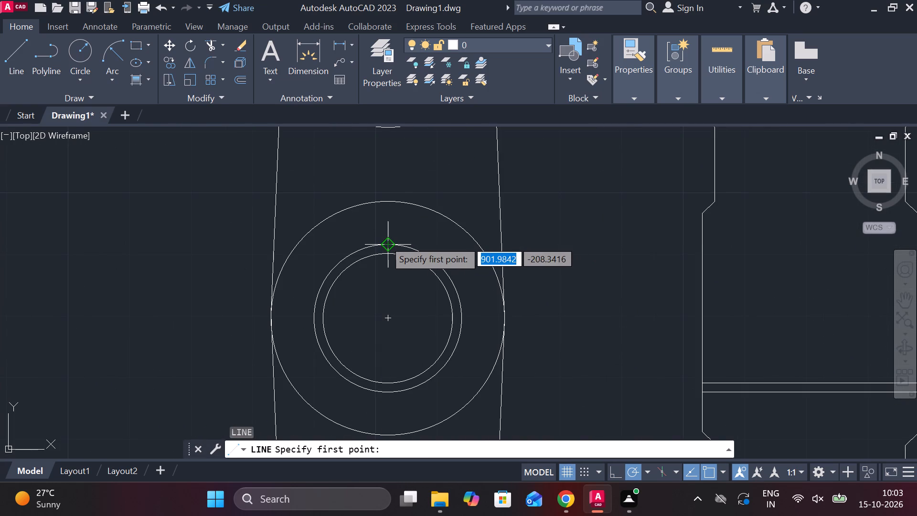
left_click(384, 240)
middle_click_drag(592, 243, 448, 249)
scroll(370, 251, "down", 1)
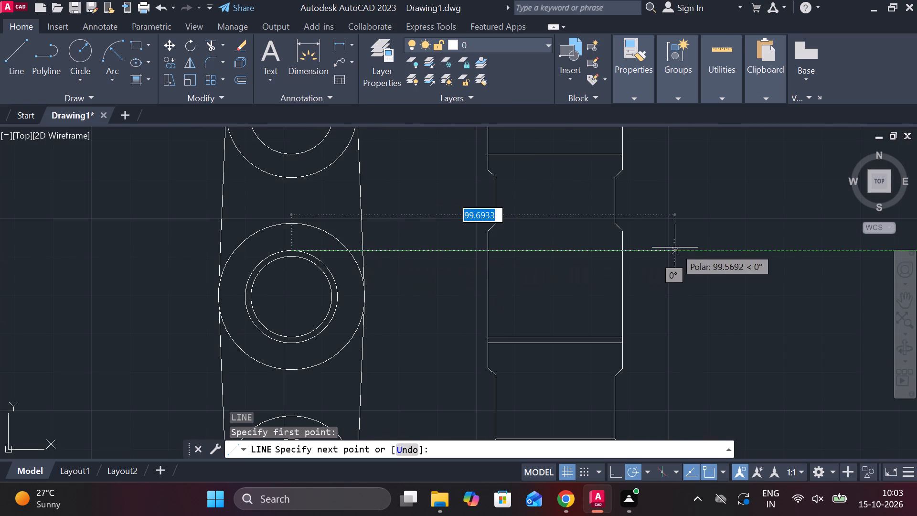
left_click(675, 247)
key("Escape")
key("space")
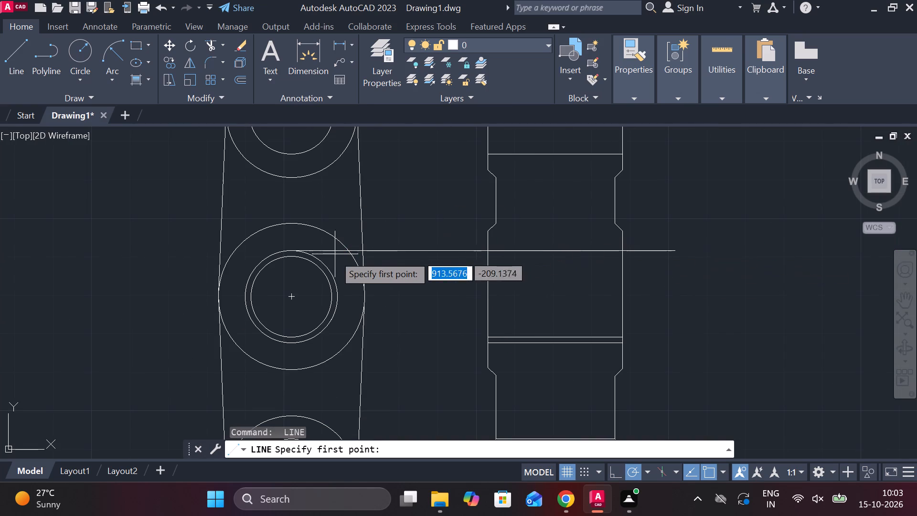
left_click(286, 258)
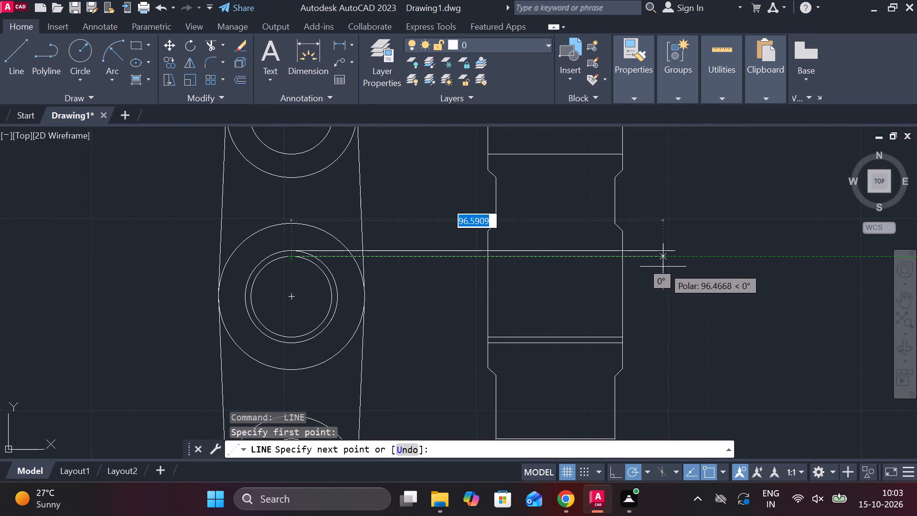
left_click(670, 267)
key("Escape")
Trim both projection lines to the side view's middle boss and erase their leftover pieces in the front view.
type("TR")
key("space")
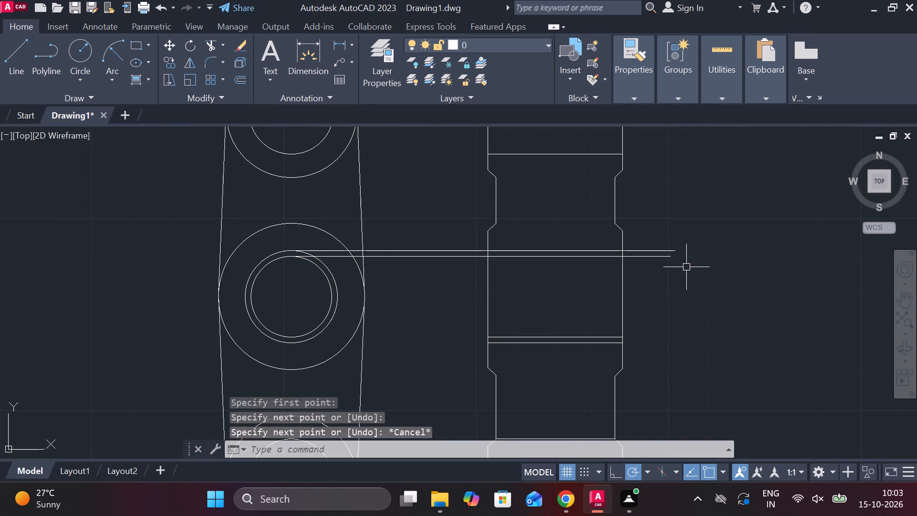
left_click_drag(634, 217, 651, 311)
left_click_drag(412, 199, 434, 279)
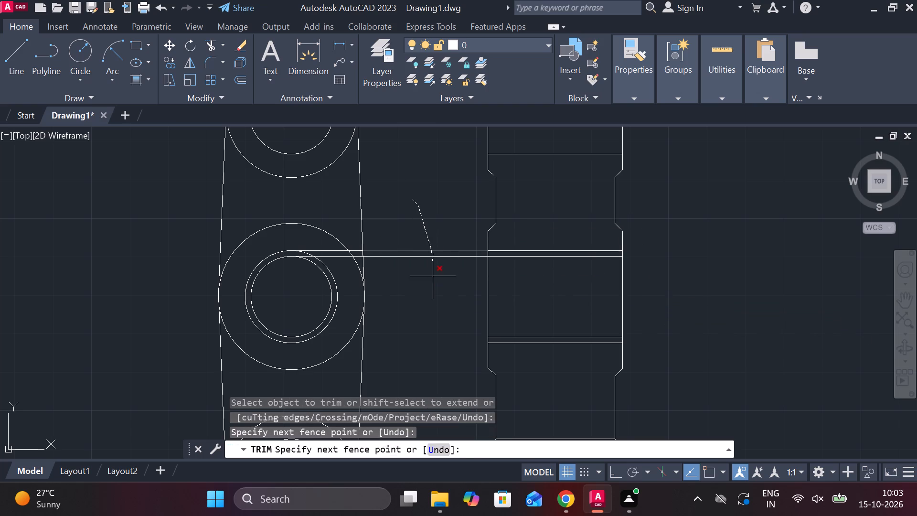
left_click_drag(434, 279, 435, 328)
key("Escape")
left_click(329, 259)
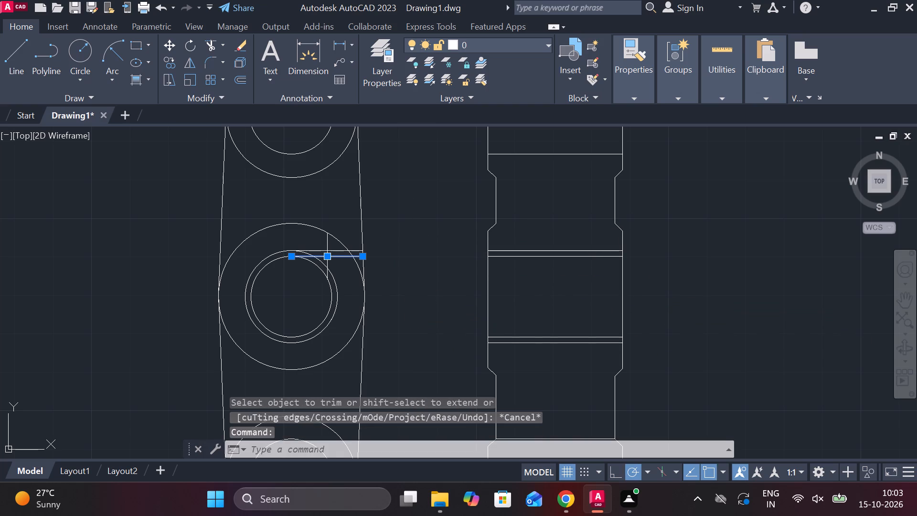
left_click(325, 248)
type("E")
key("space")
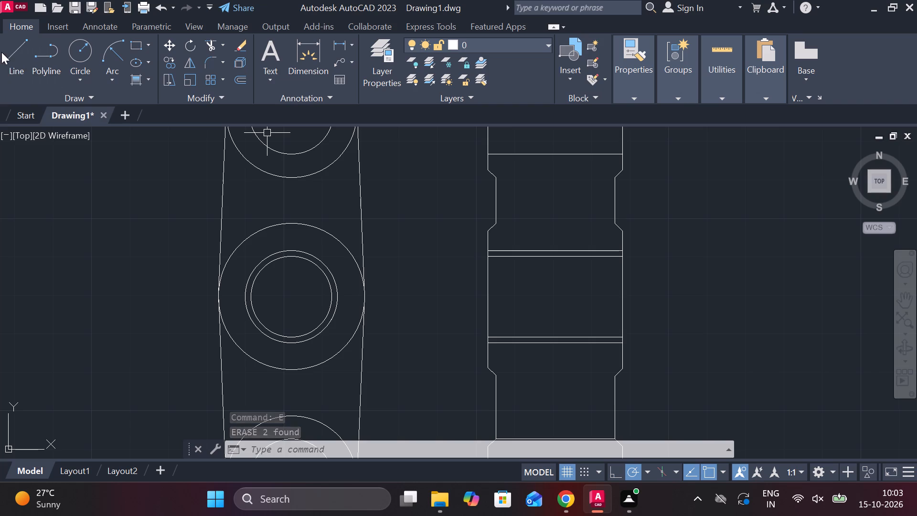
Draw a slanted thread line about 24.55 long from the middle boss's upper bore line to the lowest bore line's left end.
left_click(13, 57)
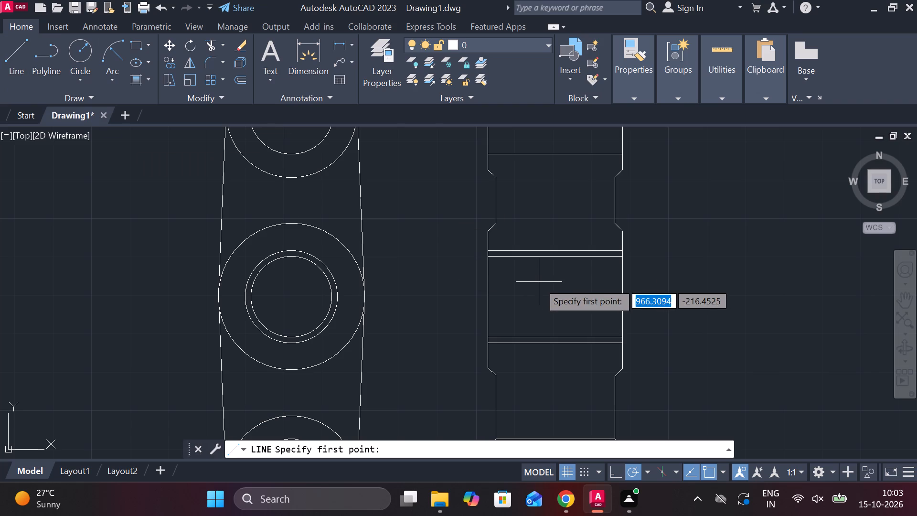
middle_click_drag(541, 293, 557, 258)
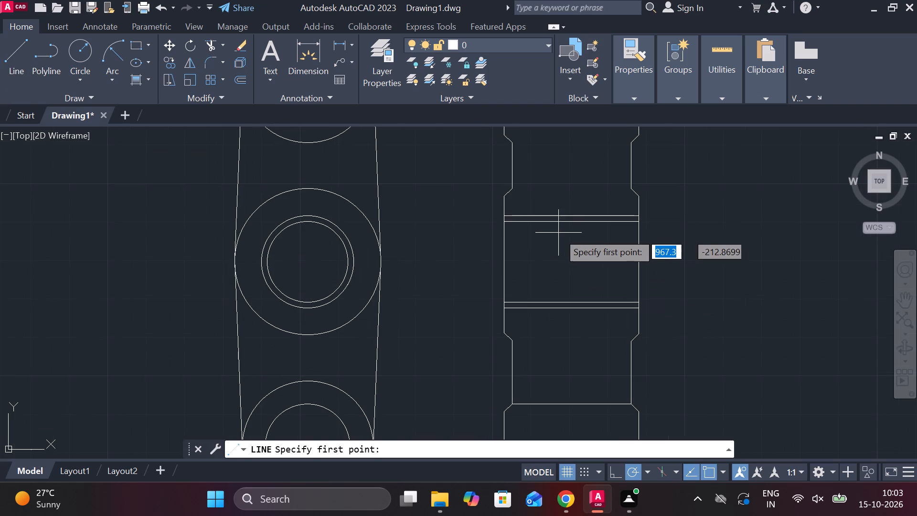
scroll(555, 227, "up", 1)
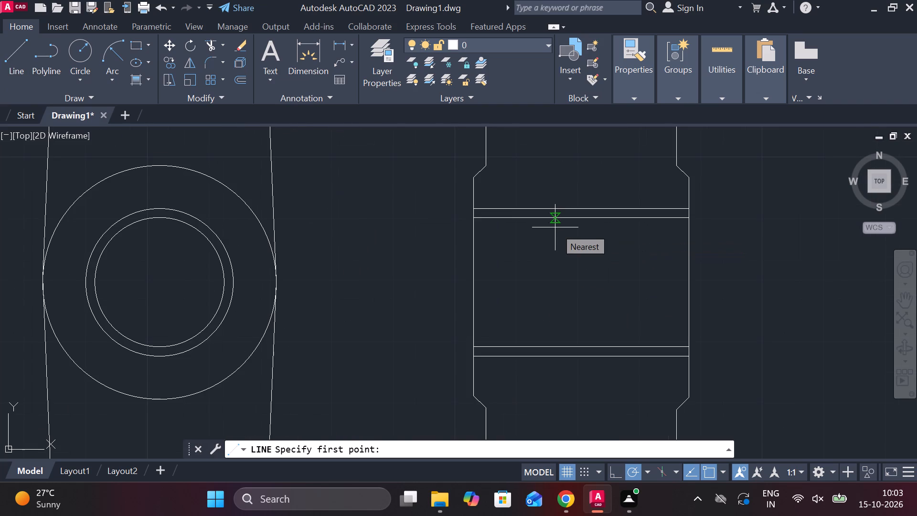
left_click(505, 213)
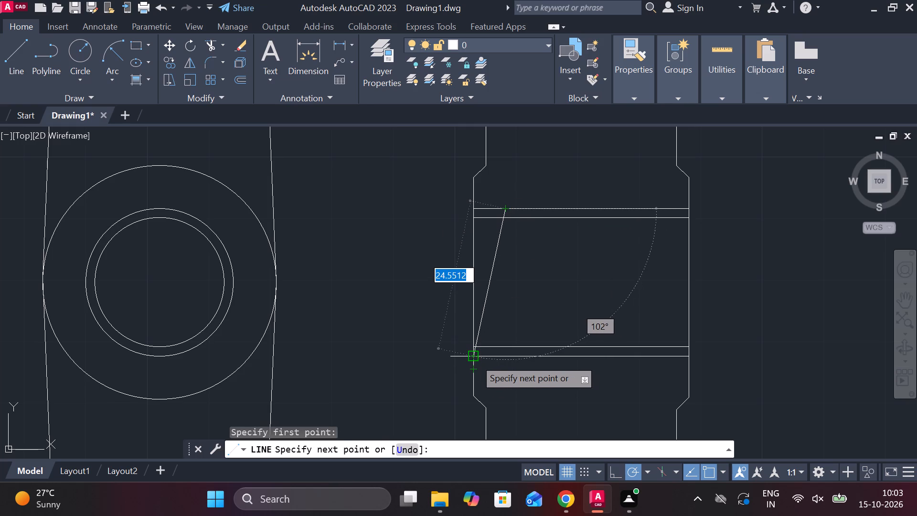
left_click(475, 359)
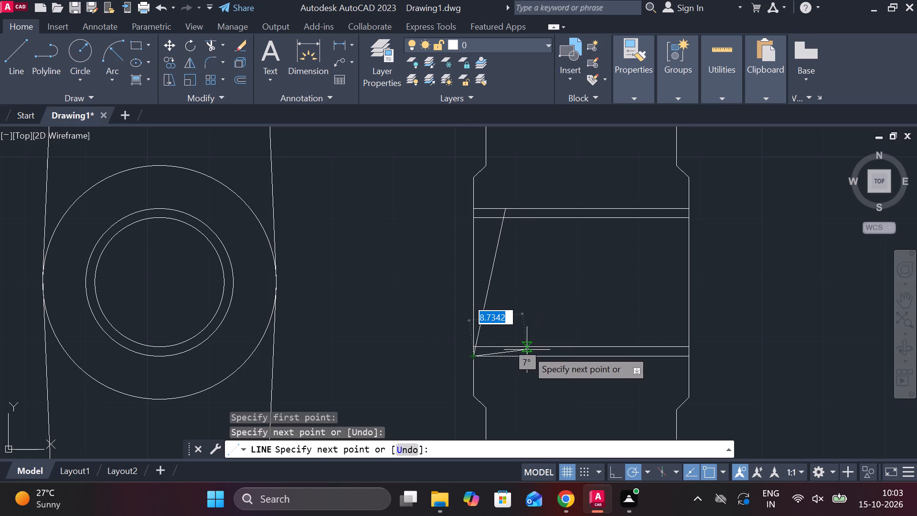
key("Escape")
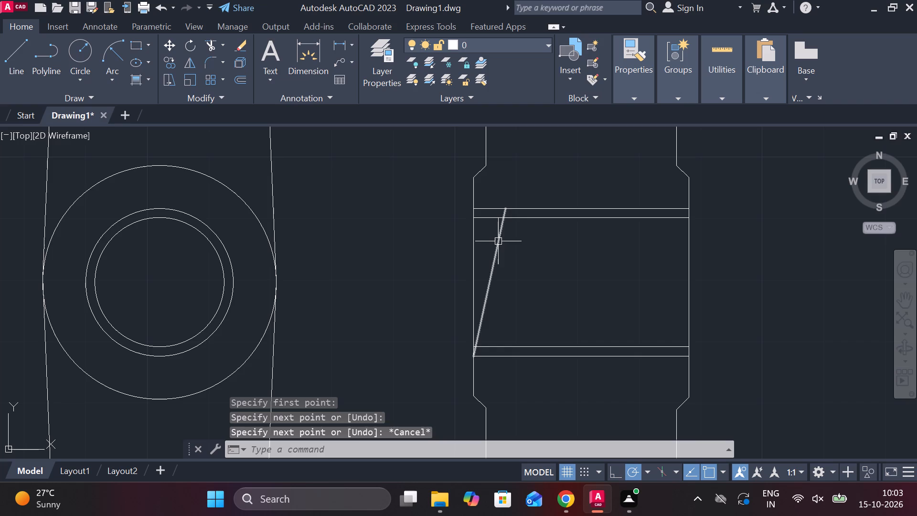
Copy the slanted thread line horizontally to the right across the middle boss at 2-unit intervals, from 2 to 28.
left_click(497, 244)
type("CO")
key("Return")
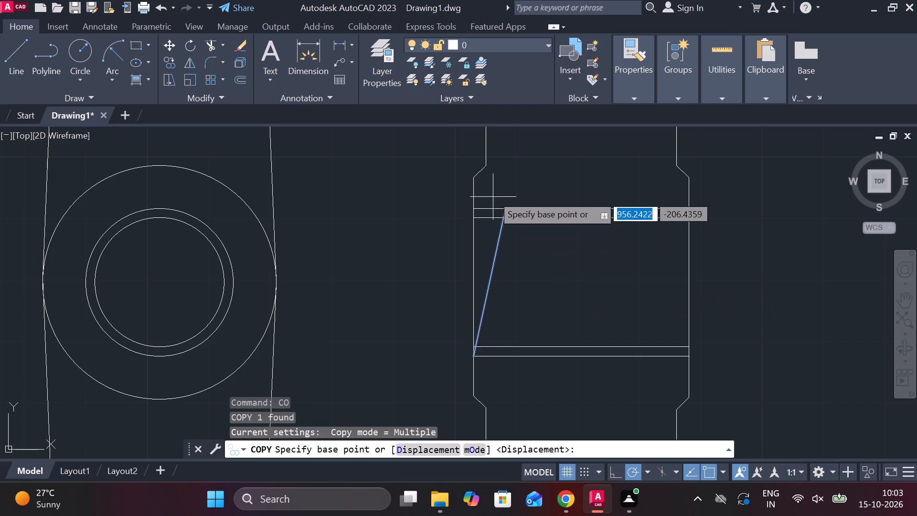
left_click(501, 204)
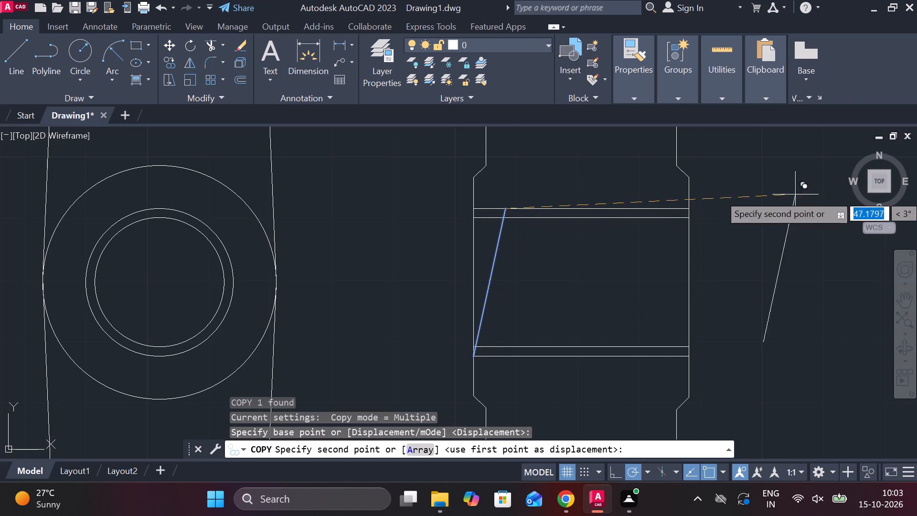
type("2")
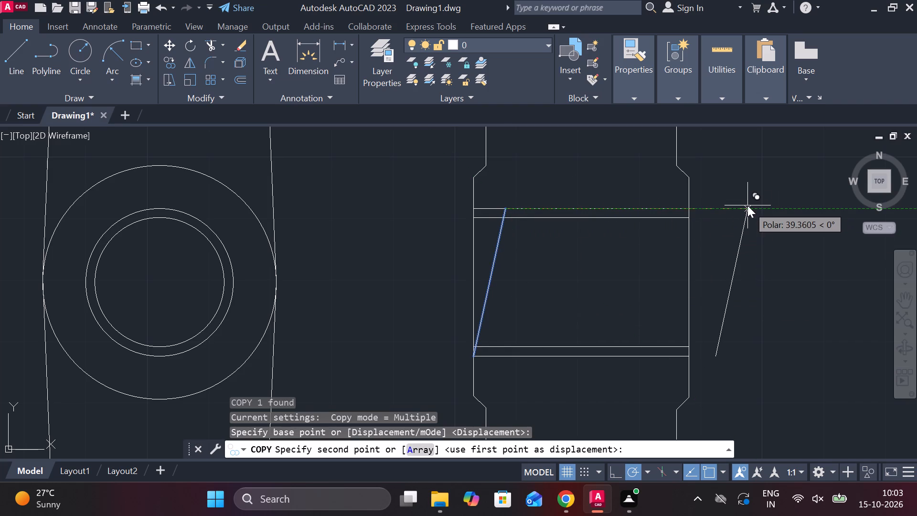
key("space")
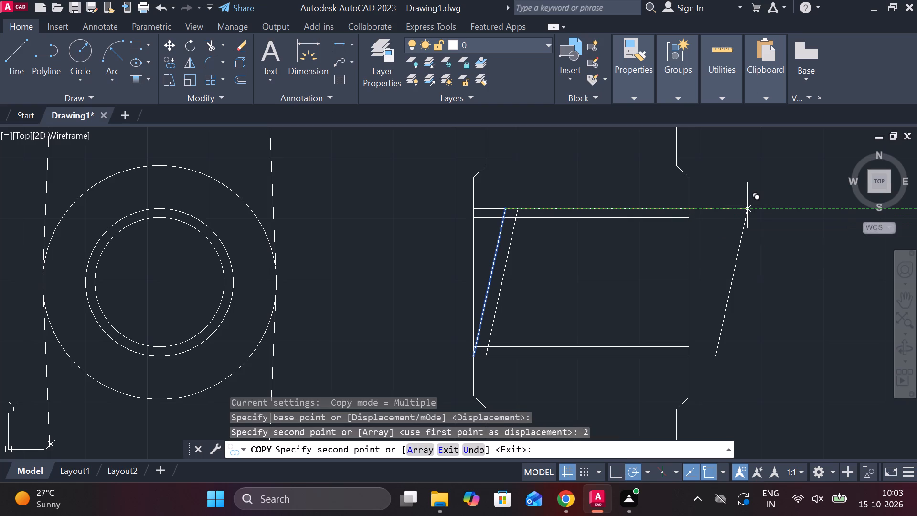
key("4")
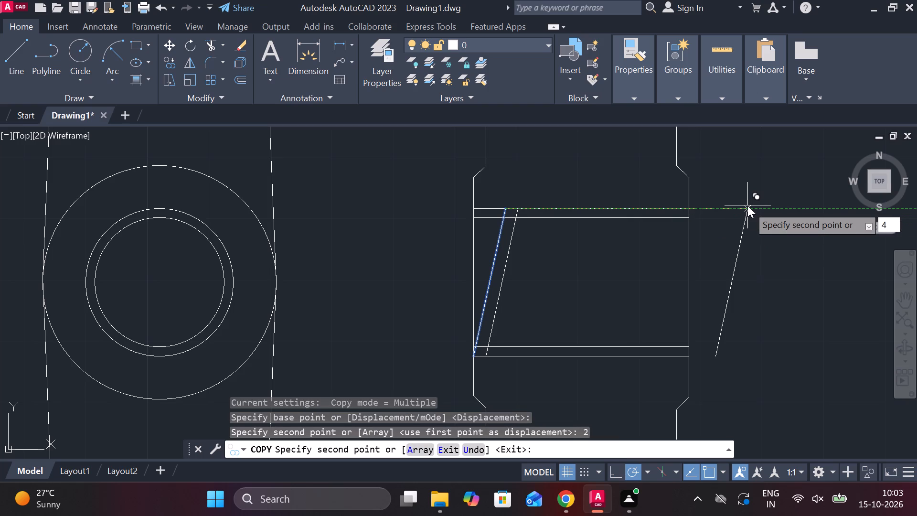
key("space")
type("6 8")
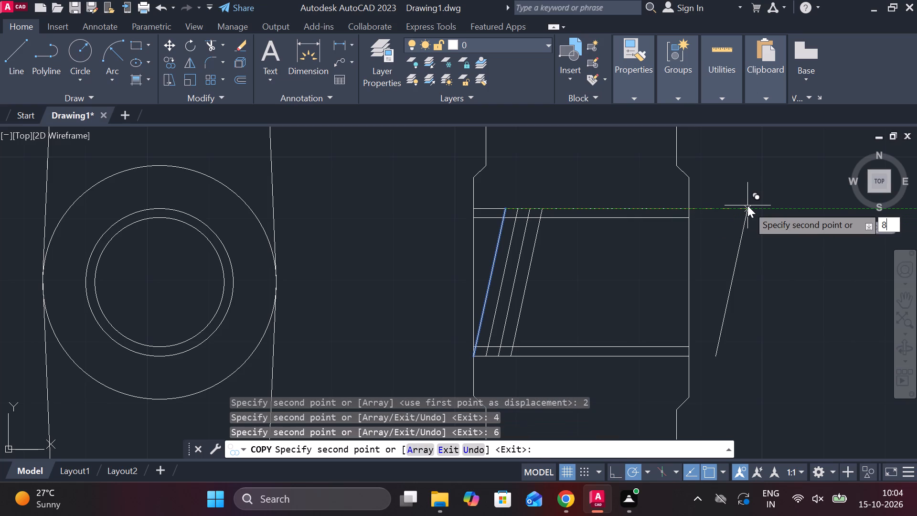
key("space")
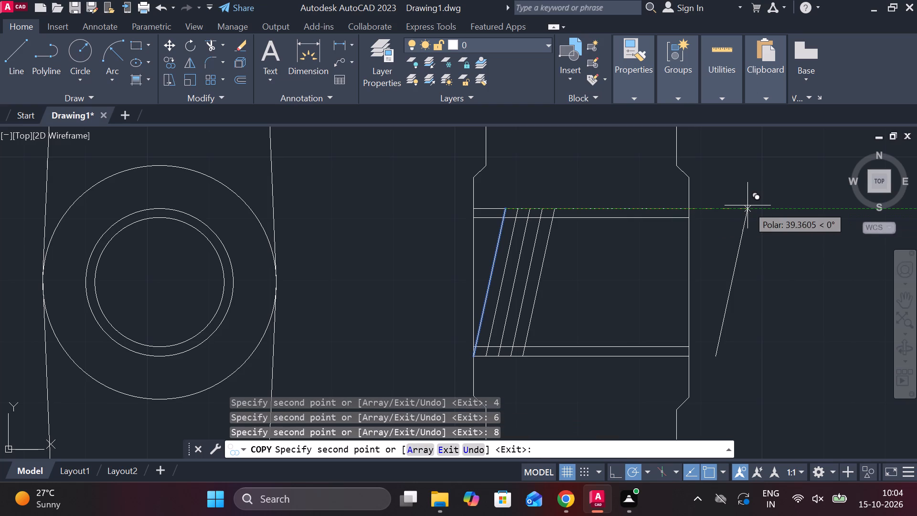
type("19")
key("BackSpace")
key("0")
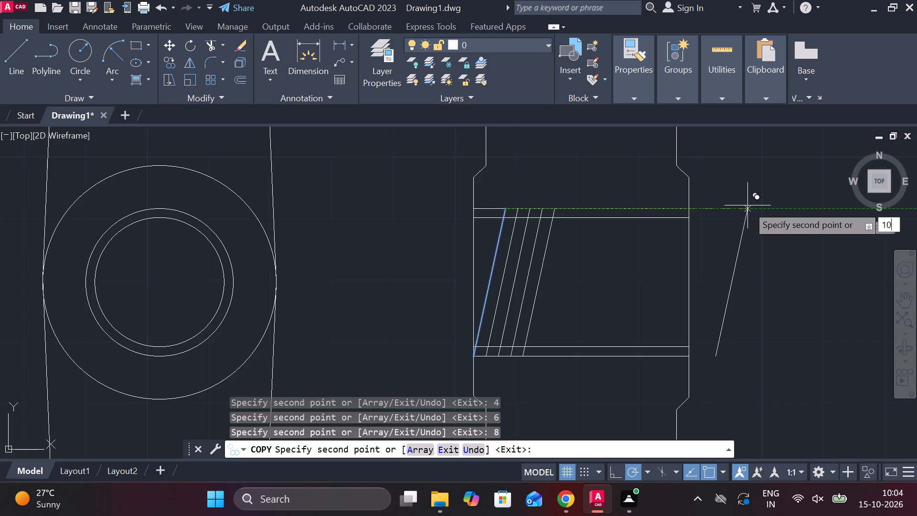
key("space")
type("12 14 16")
key("space")
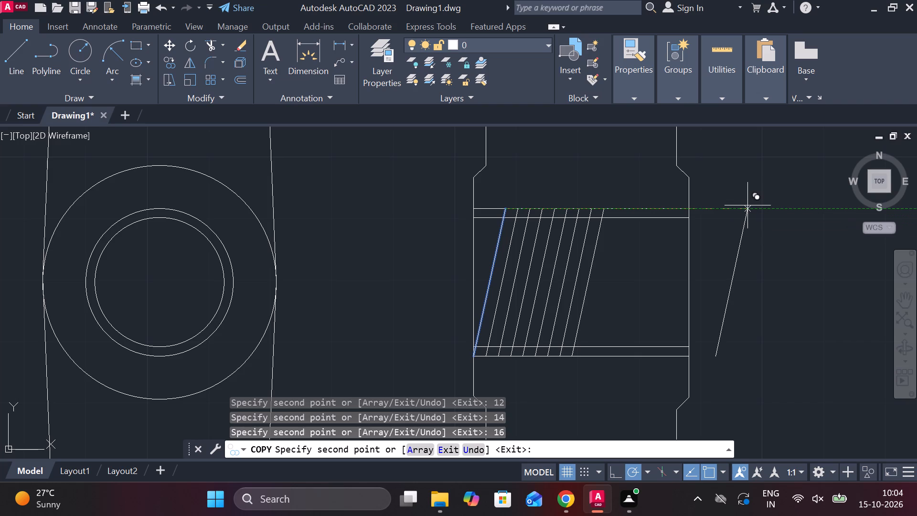
type("16")
key("BackSpace")
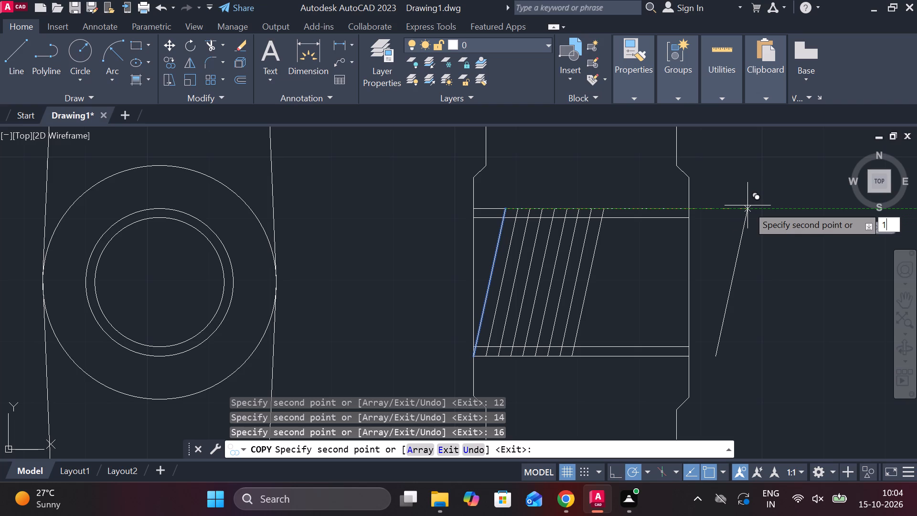
key("8")
key("Return")
type("20")
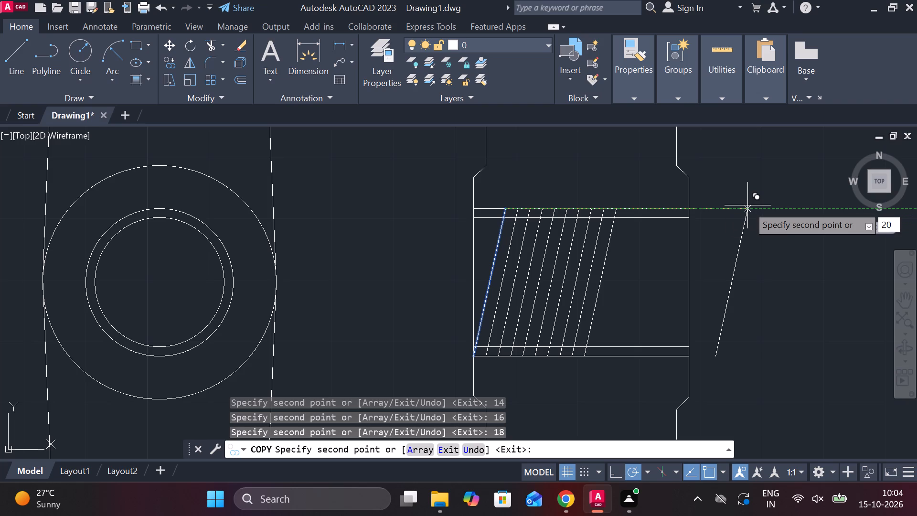
key("Return")
type("22")
key("Return")
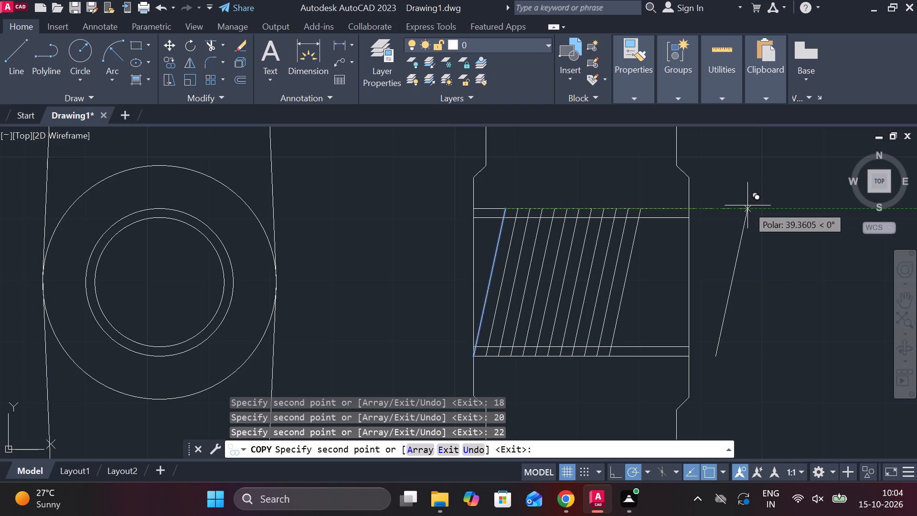
type("22")
key("Return")
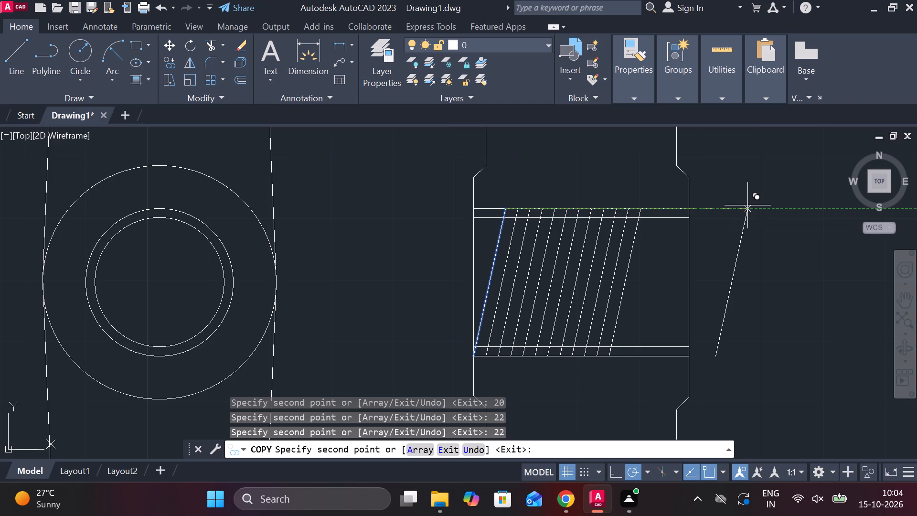
key("2")
key("4")
key("Return")
type("26")
key("Return")
type("28")
key("Return")
key("Escape")
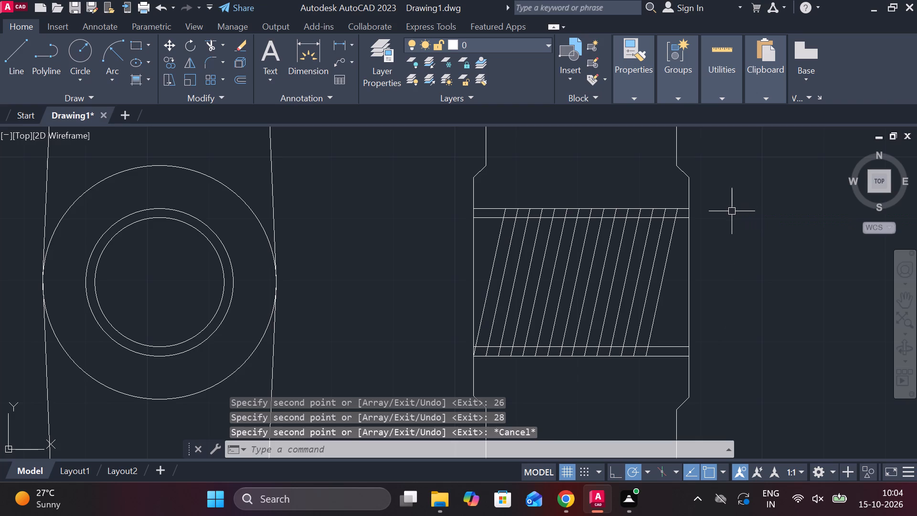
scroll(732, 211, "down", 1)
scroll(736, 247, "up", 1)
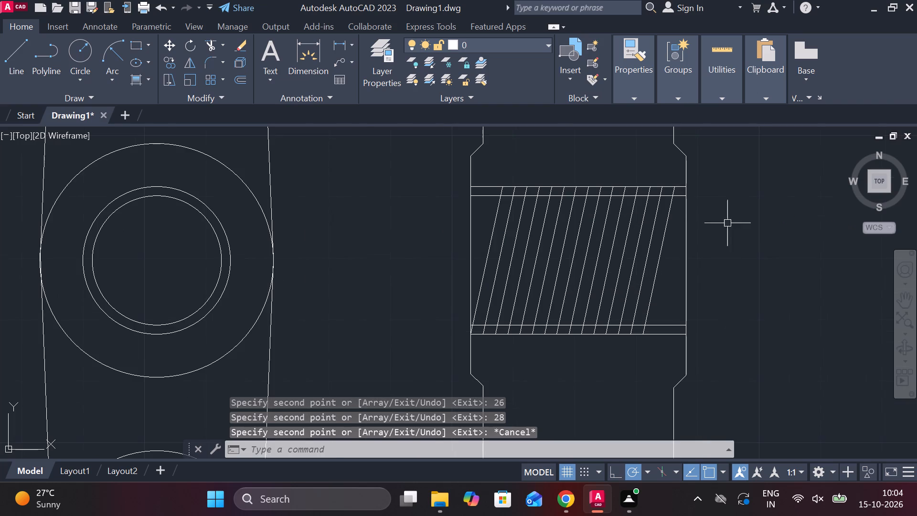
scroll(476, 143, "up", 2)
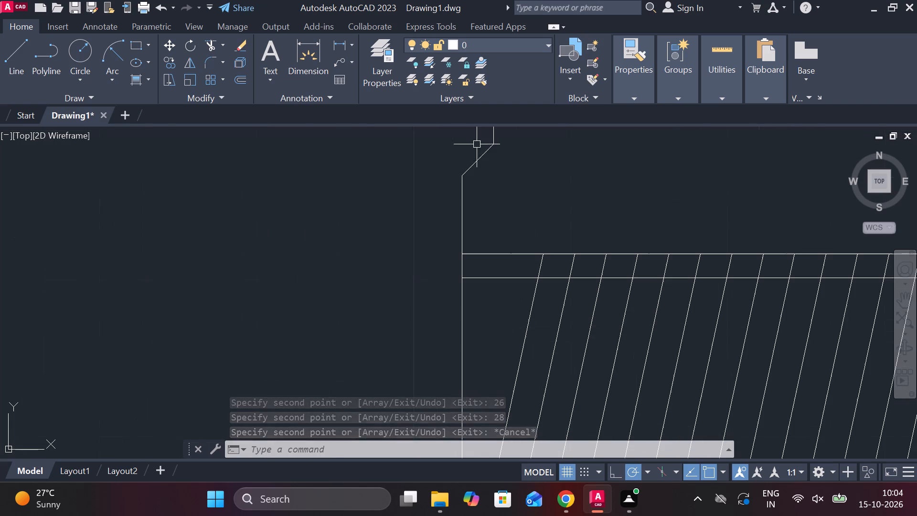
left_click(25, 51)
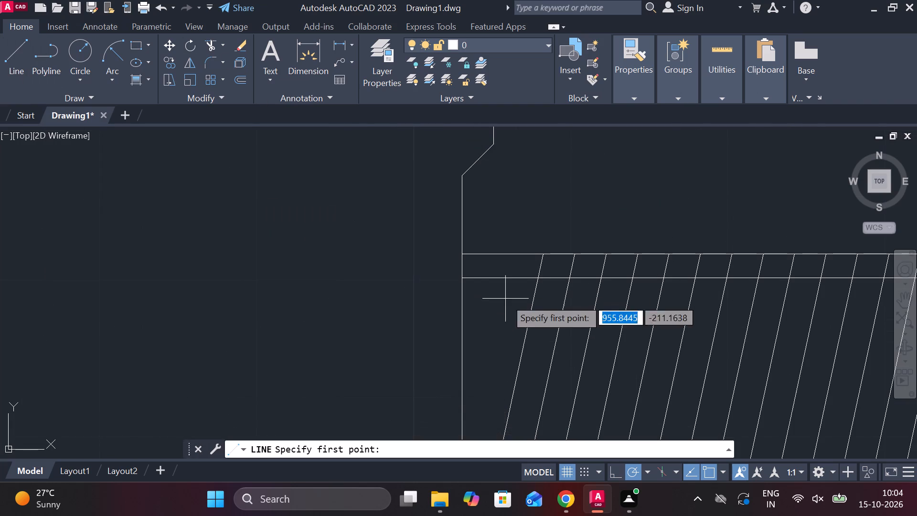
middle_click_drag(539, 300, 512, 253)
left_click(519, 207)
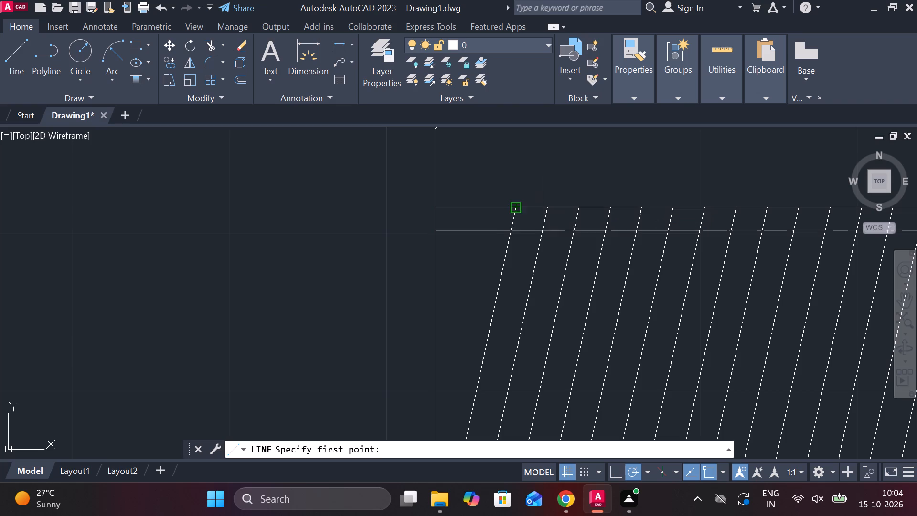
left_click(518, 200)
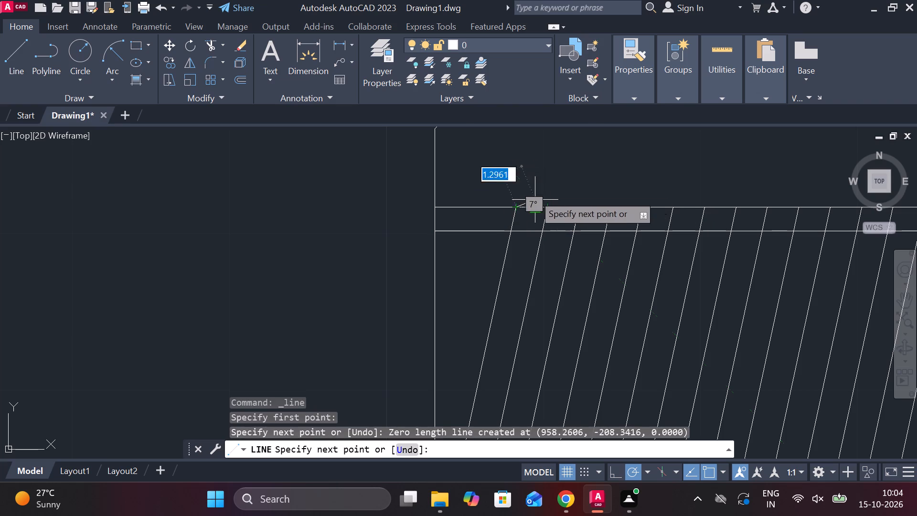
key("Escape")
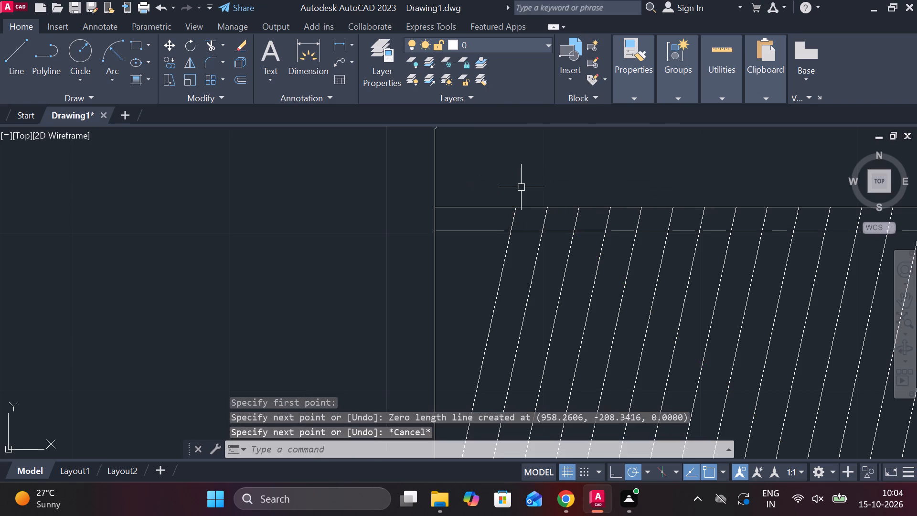
Draw a slanted thread line from the second-highest bore line's right end and trim it below the middle boss's lowest bore line.
scroll(526, 201, "down", 3)
scroll(639, 290, "down", 1)
scroll(647, 285, "up", 1)
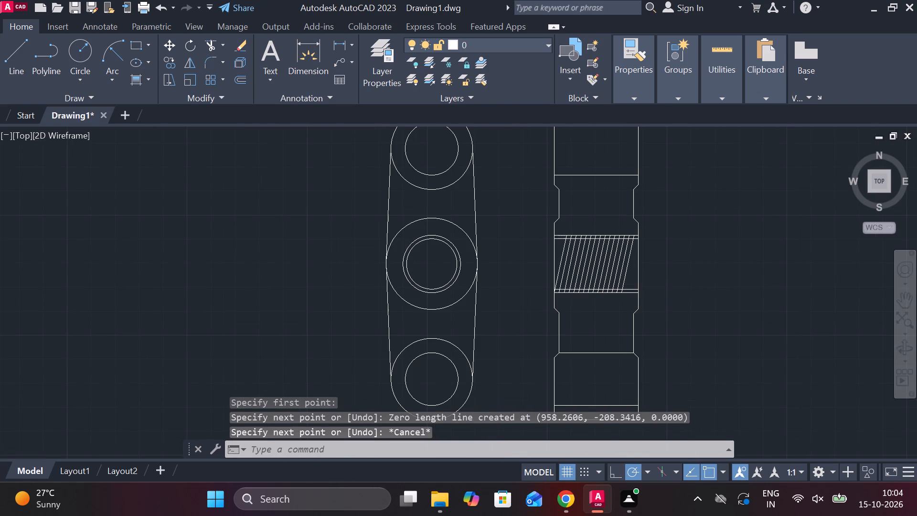
scroll(650, 270, "up", 1)
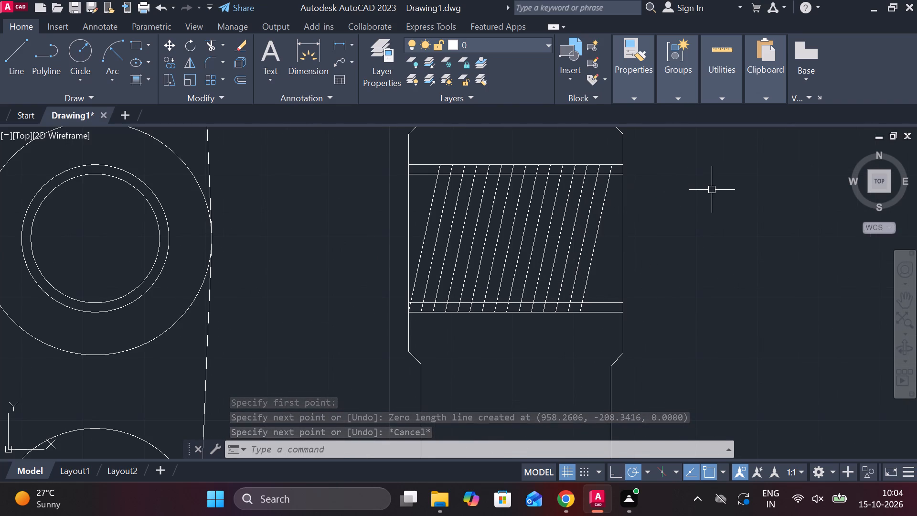
key("l")
key("Return")
left_click(618, 184)
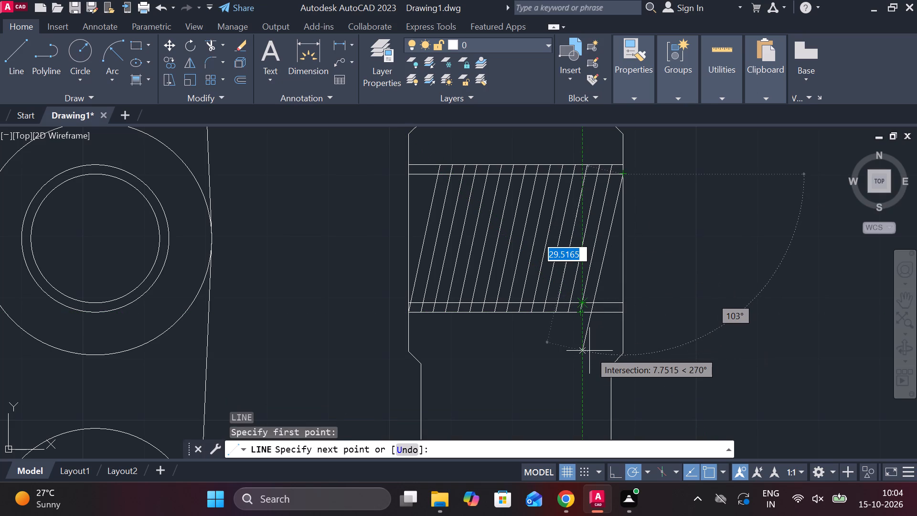
left_click(589, 351)
key("Escape")
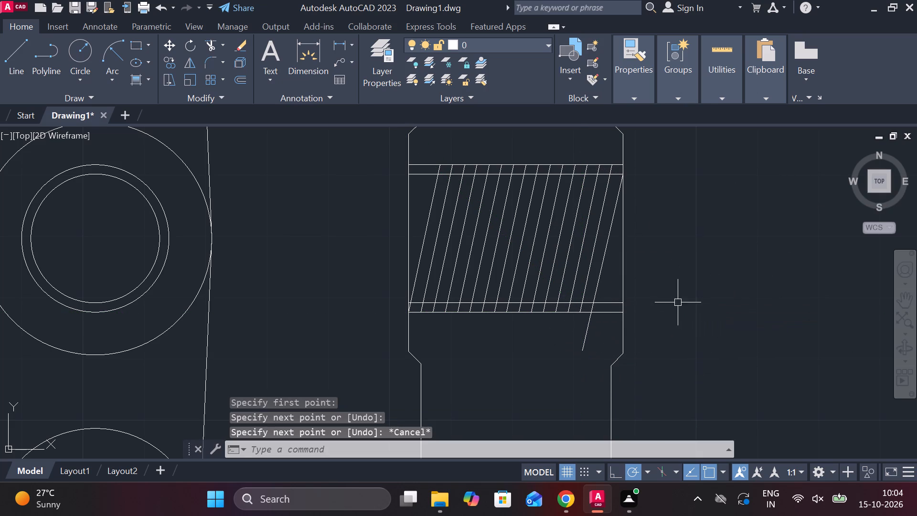
type("TR")
key("space")
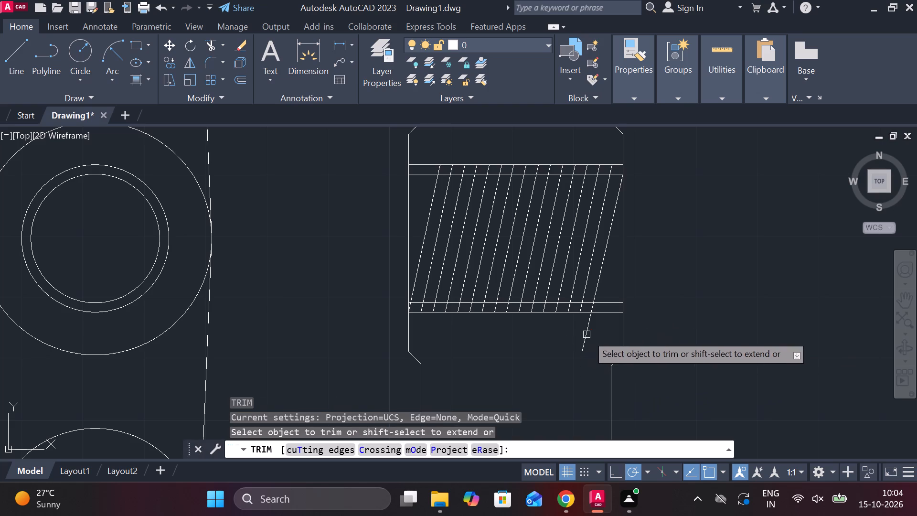
left_click(588, 333)
key("Escape")
Draw a shorter parallel thread line from partway down the middle boss's right edge and trim it below the lowest bore line.
key("l")
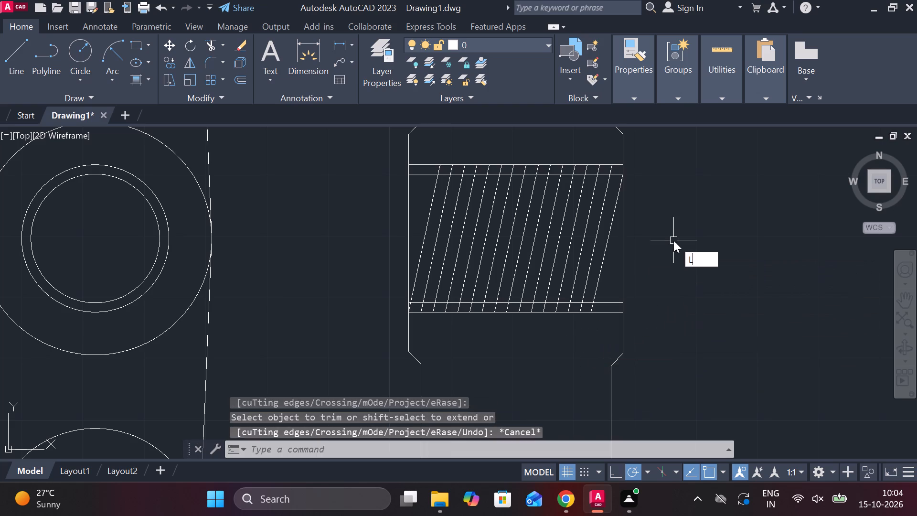
key("Return")
left_click(621, 224)
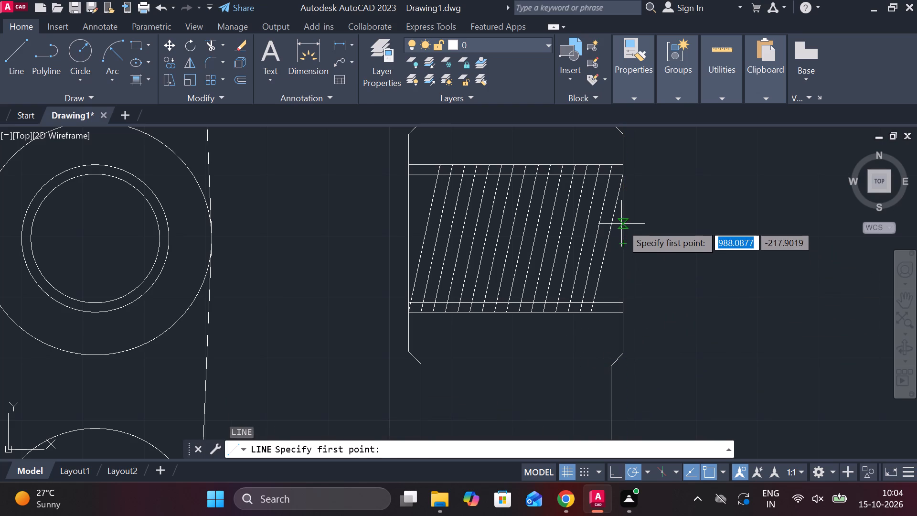
left_click(595, 356)
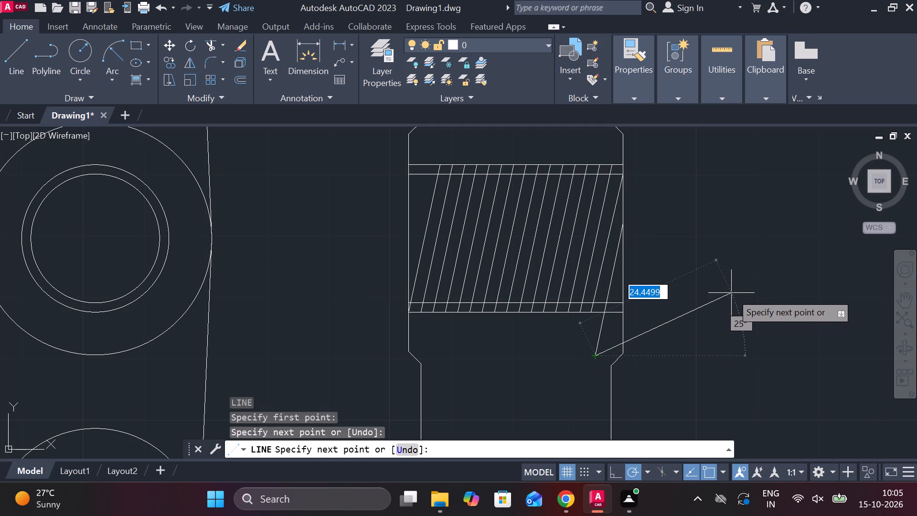
key("Escape")
type("TR")
key("space")
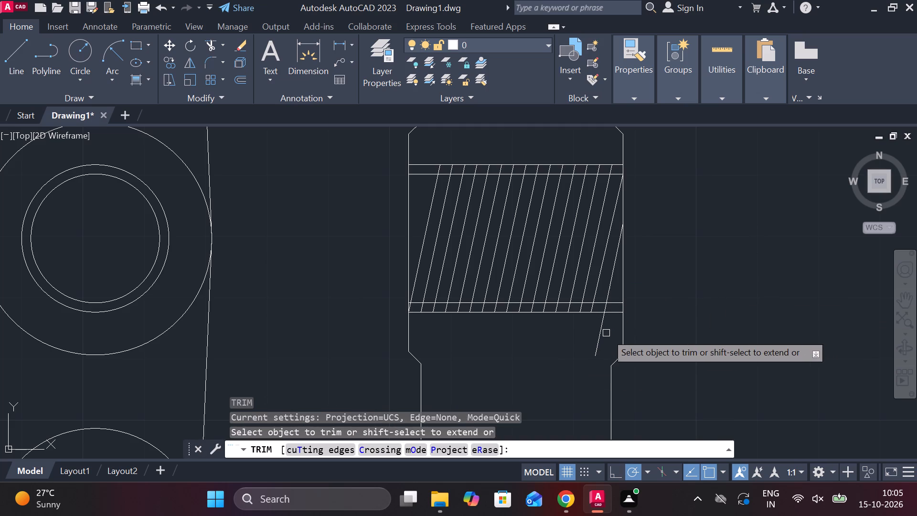
left_click(604, 333)
scroll(587, 333, "down", 1)
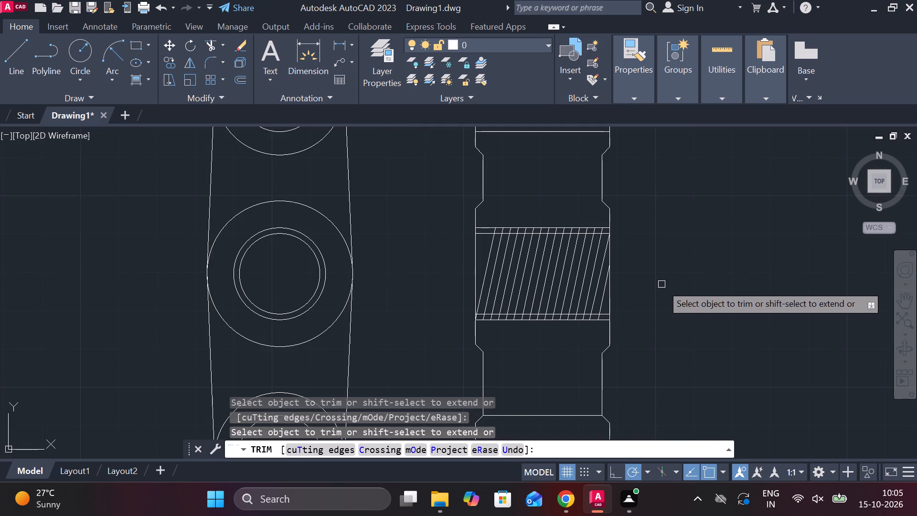
key("Escape")
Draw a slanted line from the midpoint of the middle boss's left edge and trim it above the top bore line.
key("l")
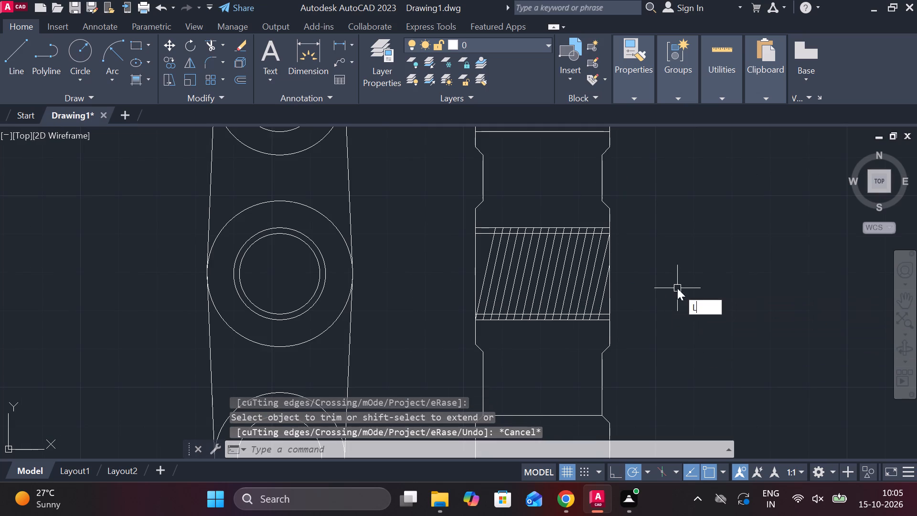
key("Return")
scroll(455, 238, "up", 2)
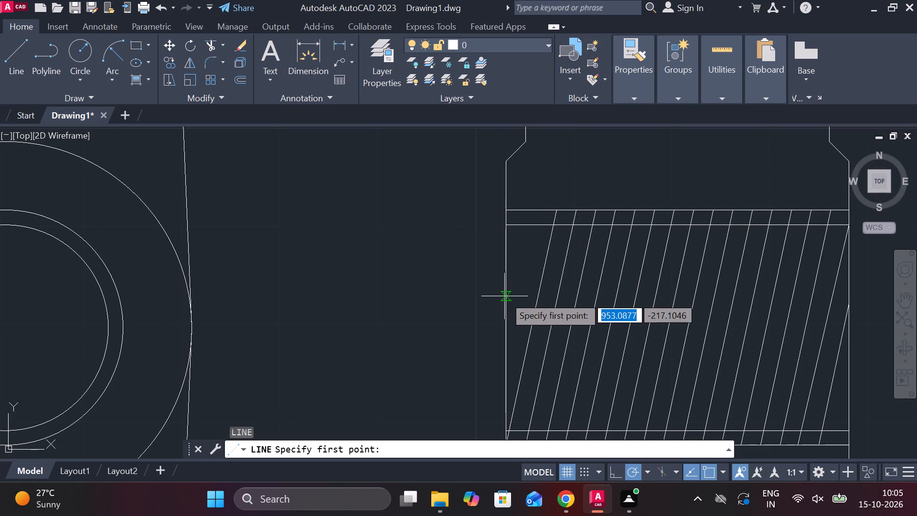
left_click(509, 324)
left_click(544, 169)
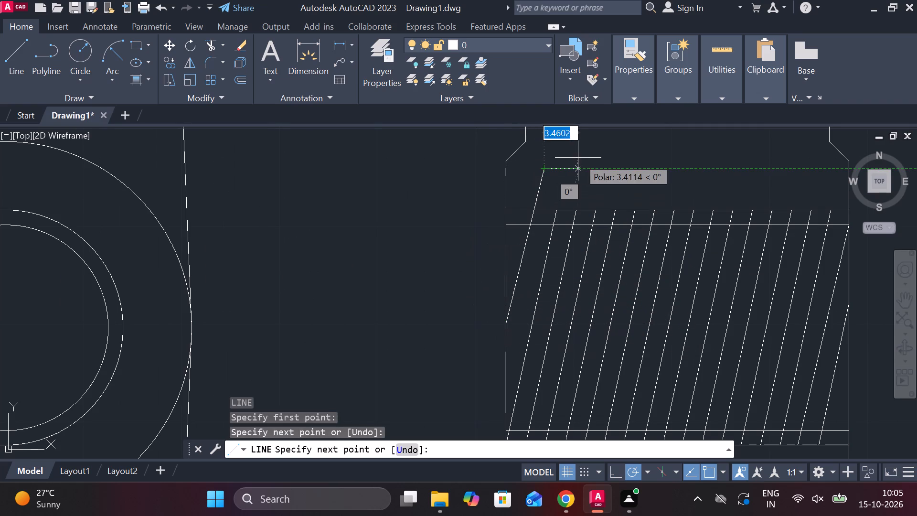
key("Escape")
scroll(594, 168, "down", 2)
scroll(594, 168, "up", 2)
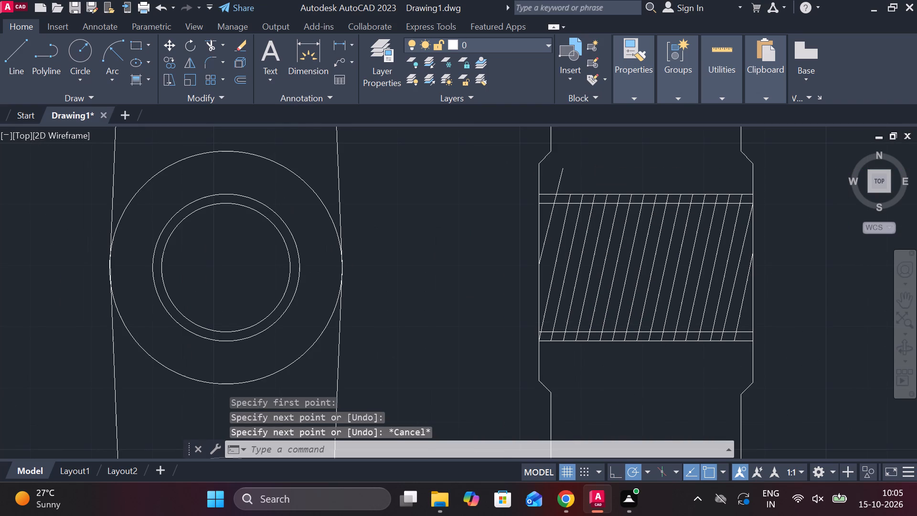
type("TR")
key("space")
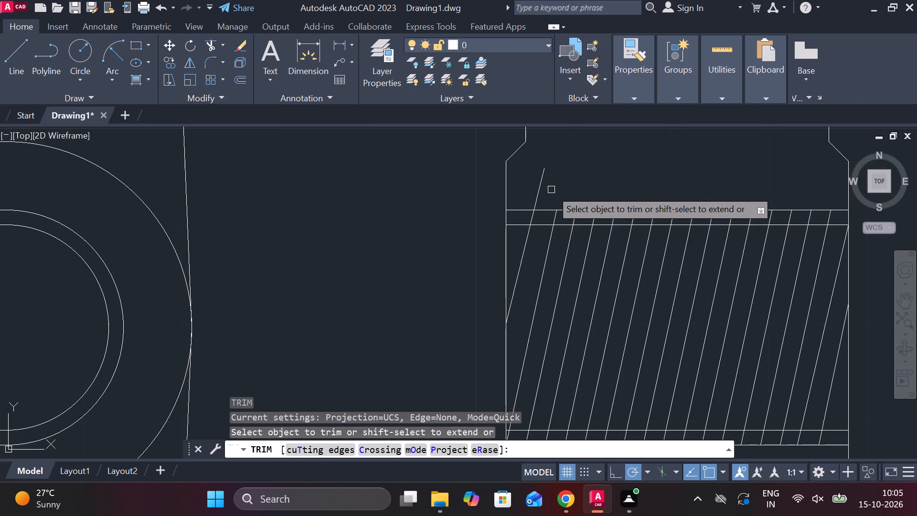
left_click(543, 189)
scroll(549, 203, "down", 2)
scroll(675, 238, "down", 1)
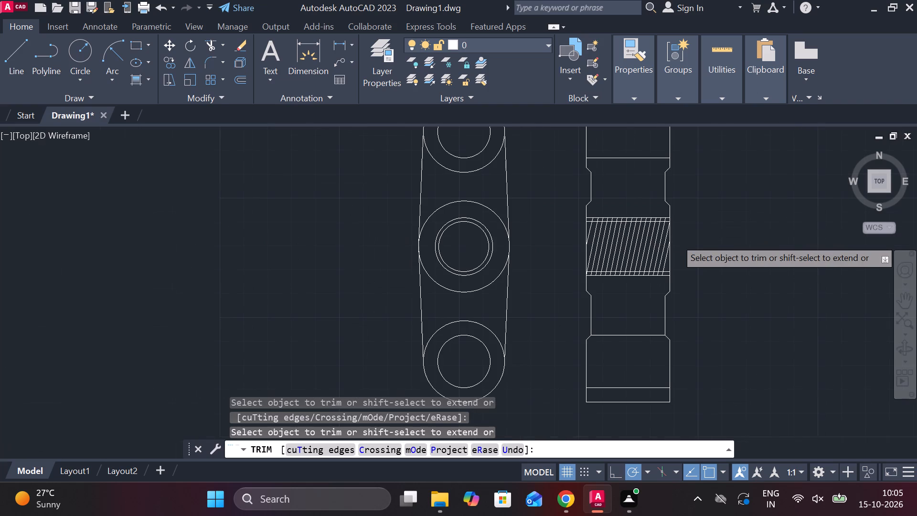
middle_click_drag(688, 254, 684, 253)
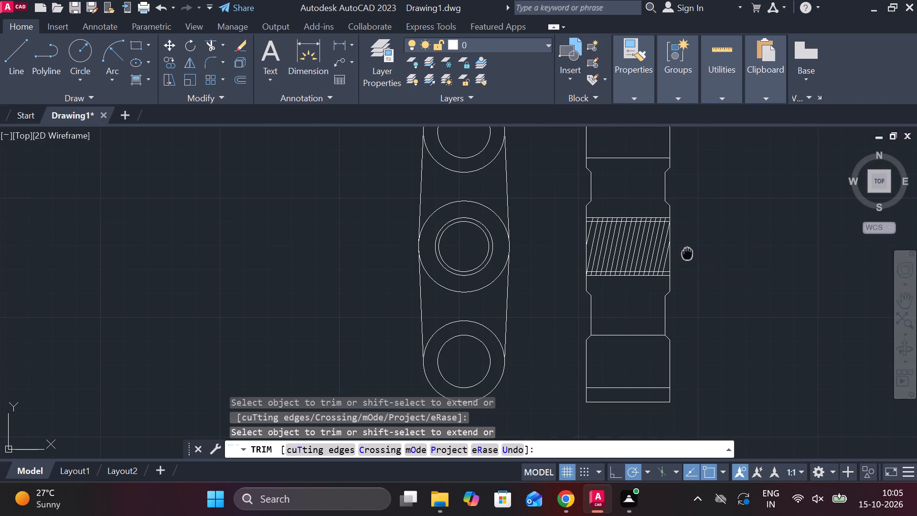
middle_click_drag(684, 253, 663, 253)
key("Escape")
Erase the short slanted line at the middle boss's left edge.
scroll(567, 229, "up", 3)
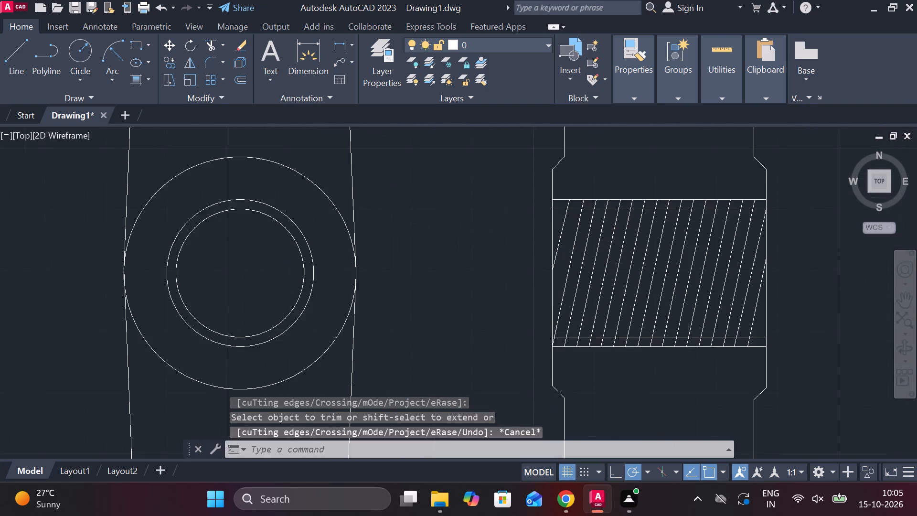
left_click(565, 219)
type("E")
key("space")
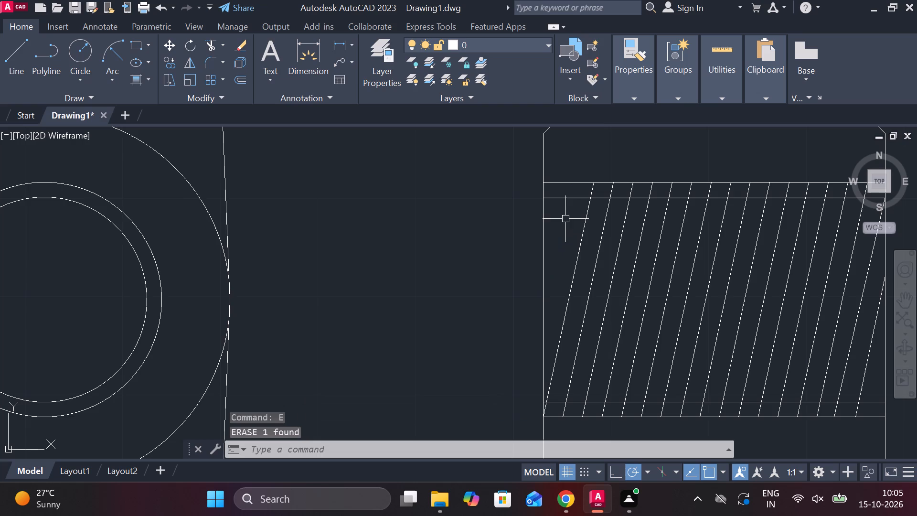
Offset the middle boss's leftmost thread line 2 units to the left, and offset that copy another 2 units left.
left_click(574, 256)
key("o")
key("Return")
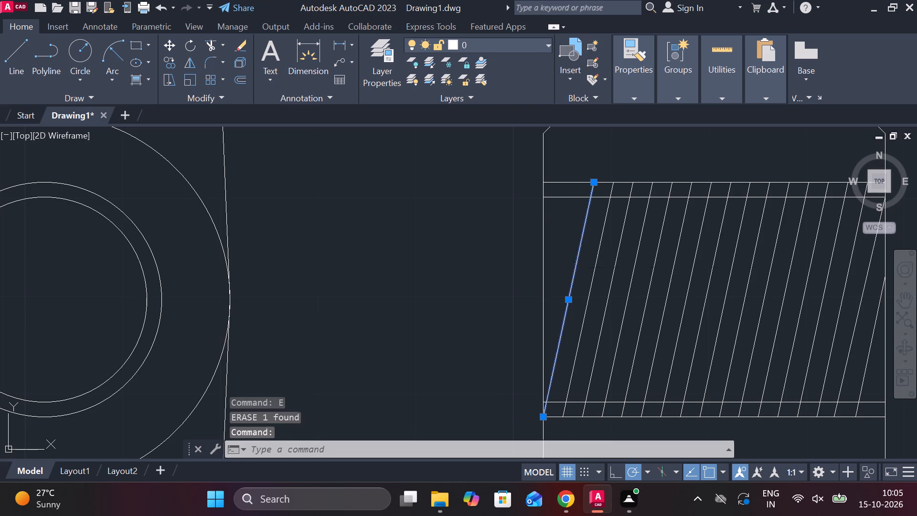
key("Return")
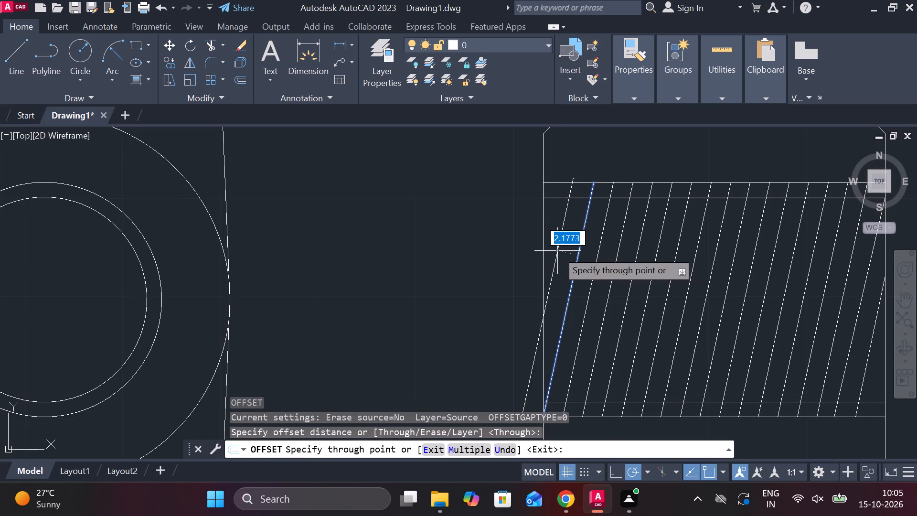
type("2")
key("space")
double_click(557, 251)
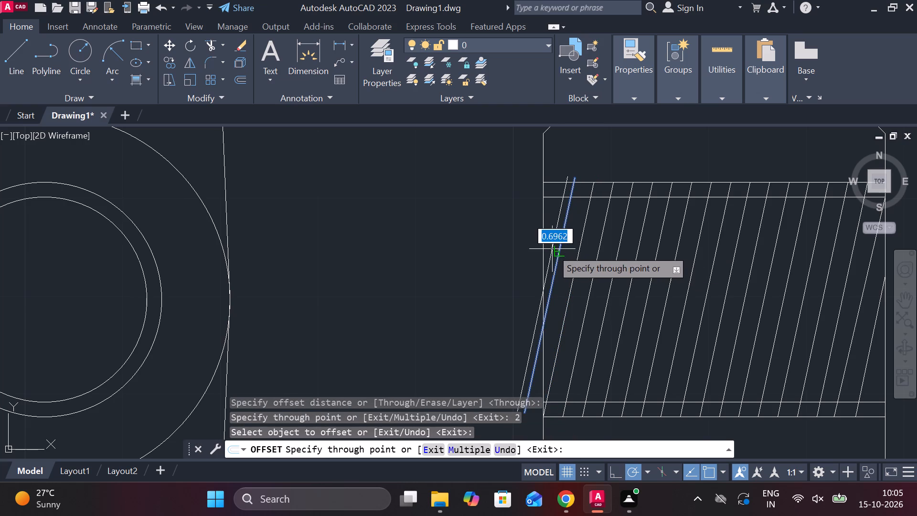
type("2")
key("space")
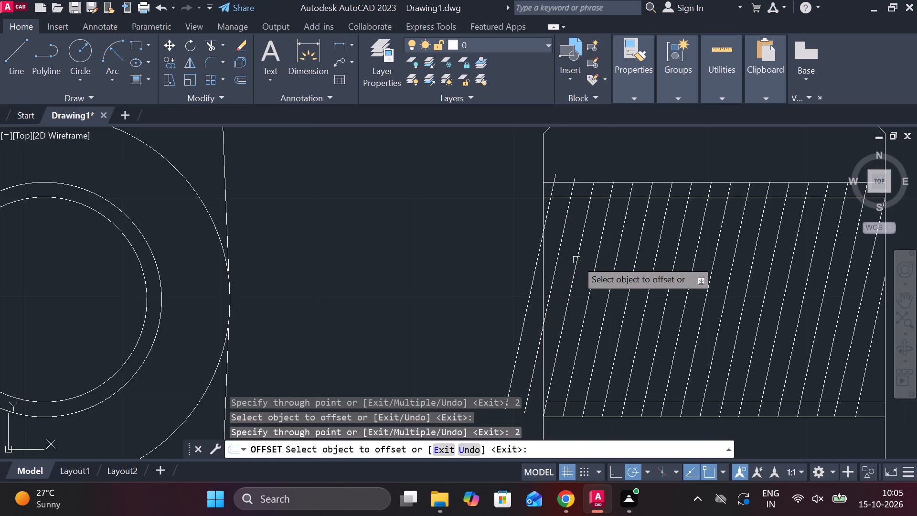
key("Escape")
Trim both offset thread lines outside the middle boss's left edge and above its top bore line.
type("TR")
key("space")
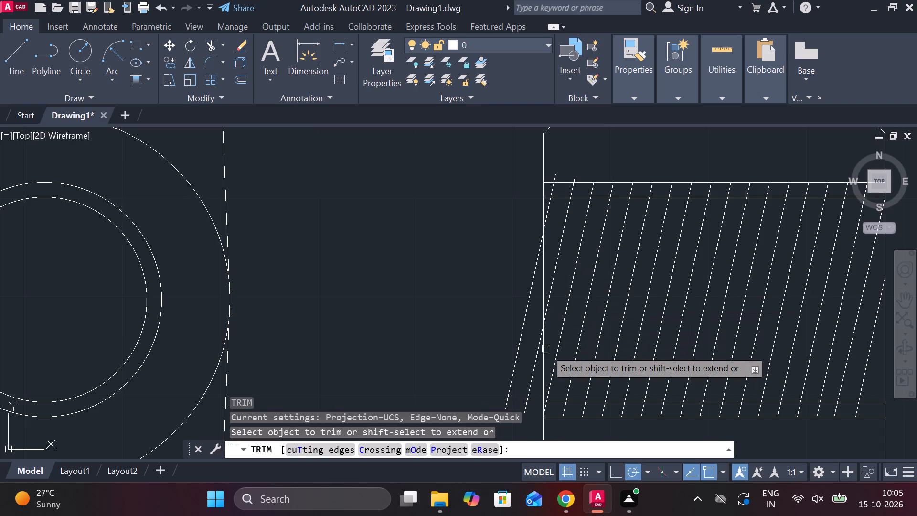
left_click(536, 377)
left_click(520, 332)
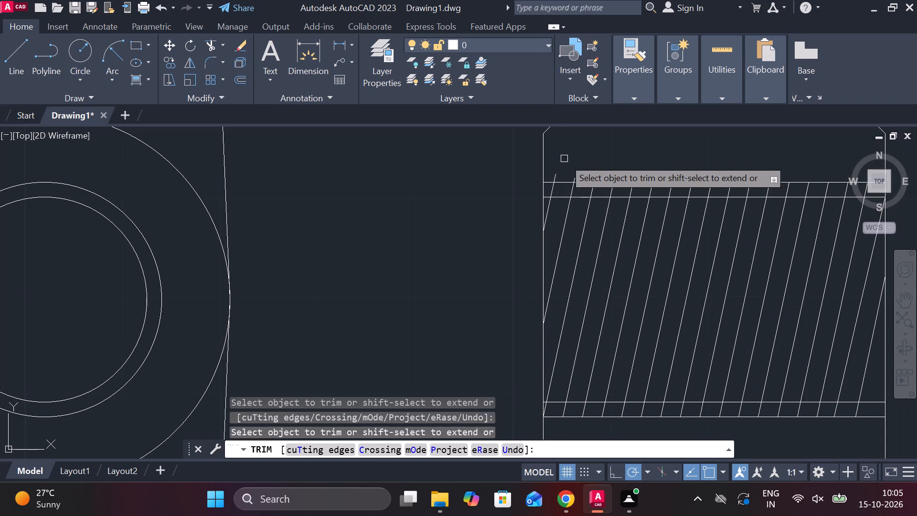
left_click(557, 172)
left_click(572, 175)
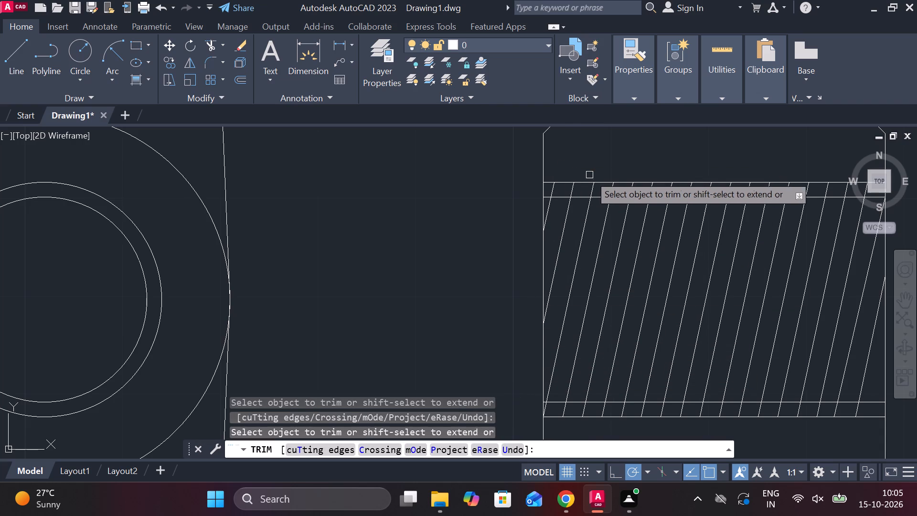
scroll(614, 180, "down", 2)
middle_click_drag(771, 280, 737, 281)
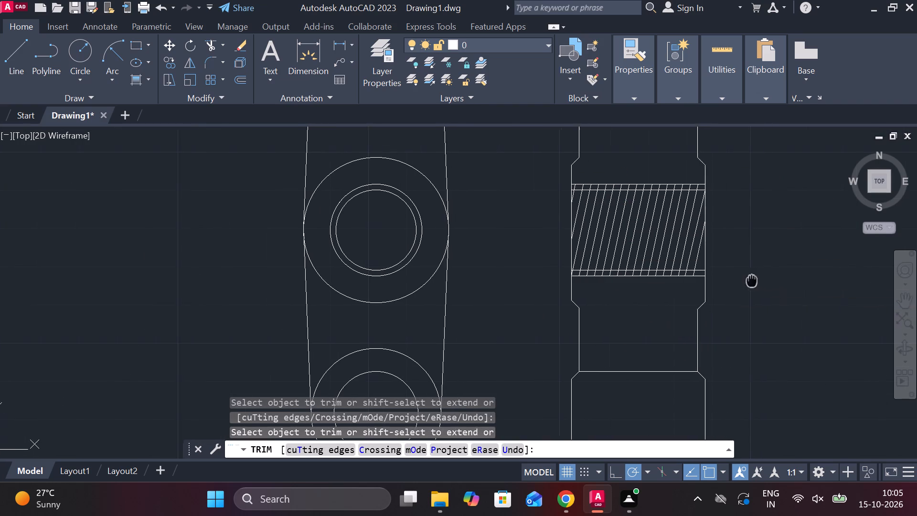
middle_click_drag(737, 281, 732, 281)
scroll(724, 282, "up", 2)
key("Escape")
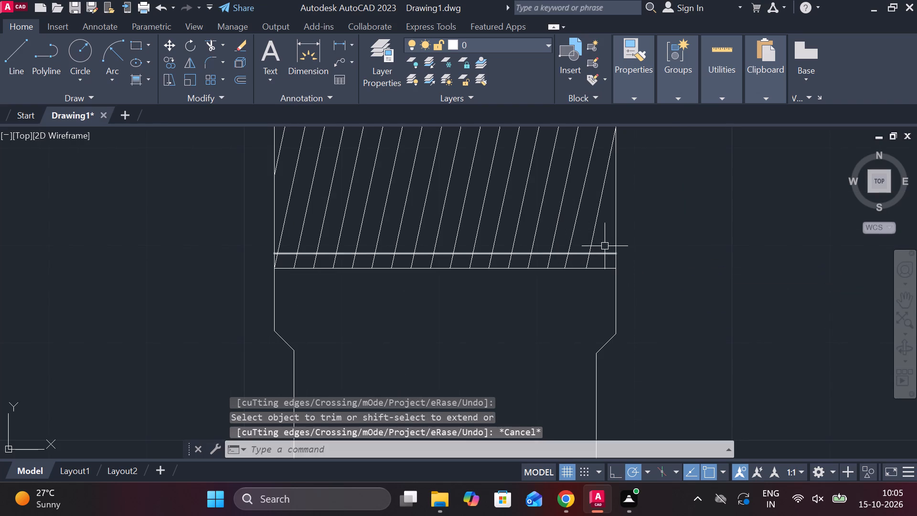
Offset the rightmost thread line of the middle boss's side view 2 units to the right.
left_click(599, 227)
key("o")
key("Return")
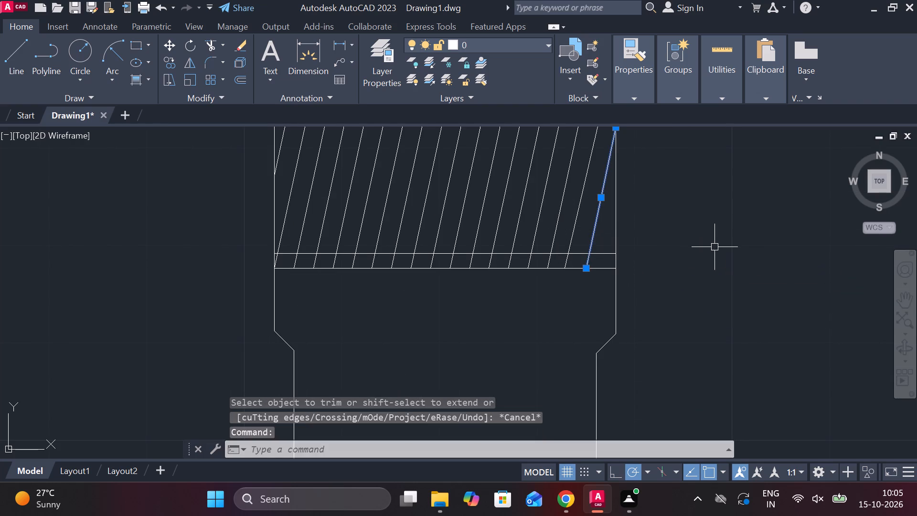
key("Return")
key("2")
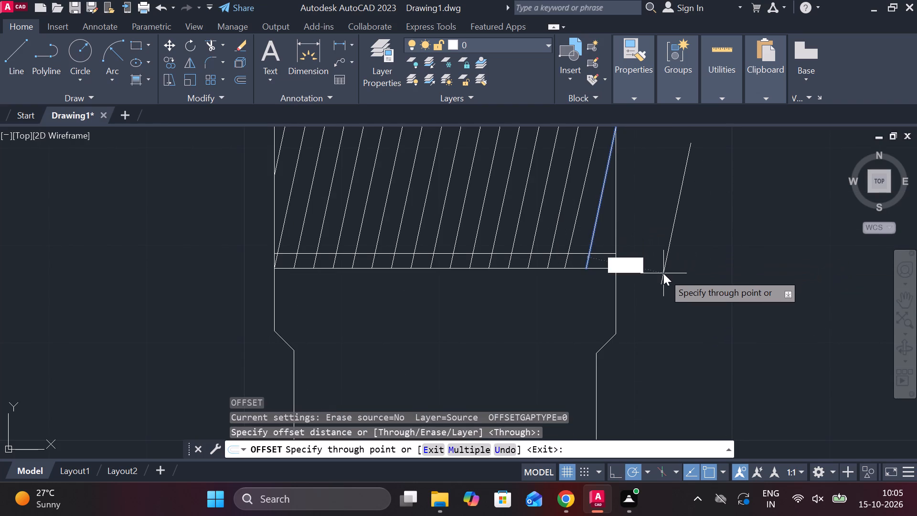
key("Return")
key("Escape")
Trim the new thread line outside the middle boss's right edge and below its bottom bore line.
type("TR")
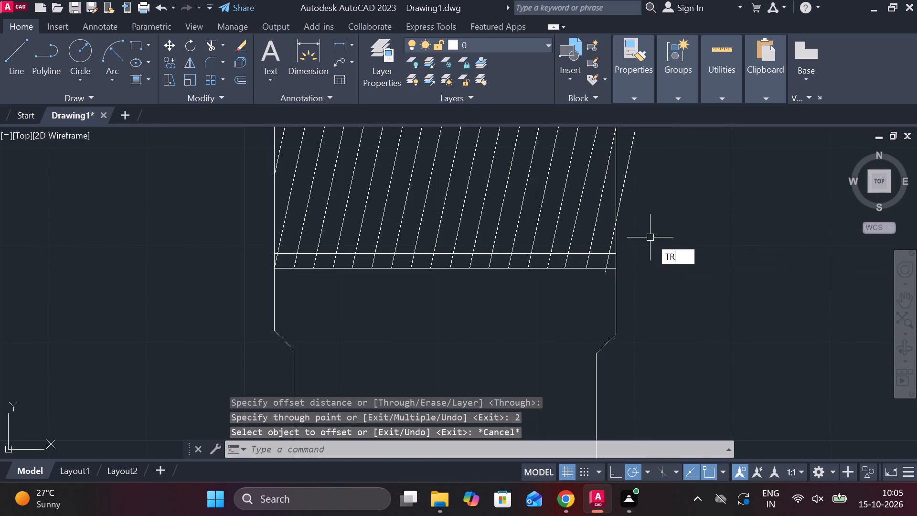
key("space")
left_click(629, 168)
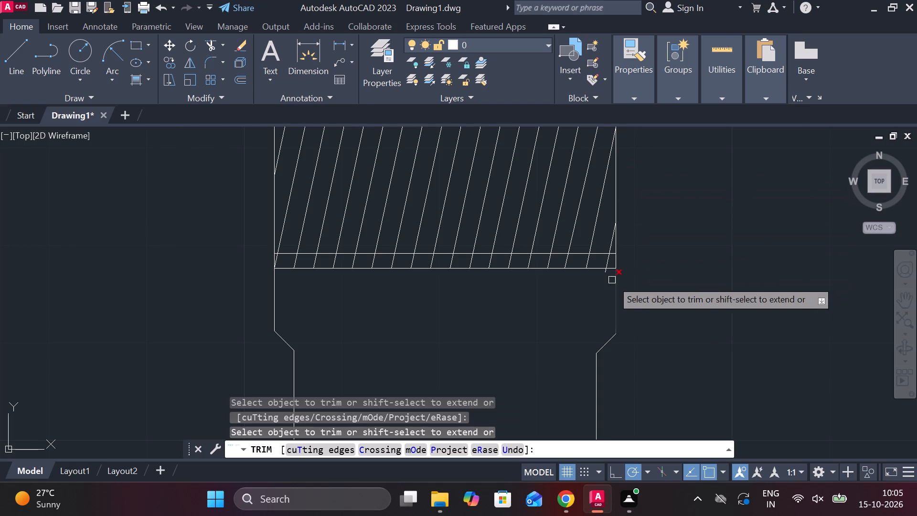
scroll(612, 280, "up", 2)
left_click(597, 259)
scroll(689, 253, "down", 5)
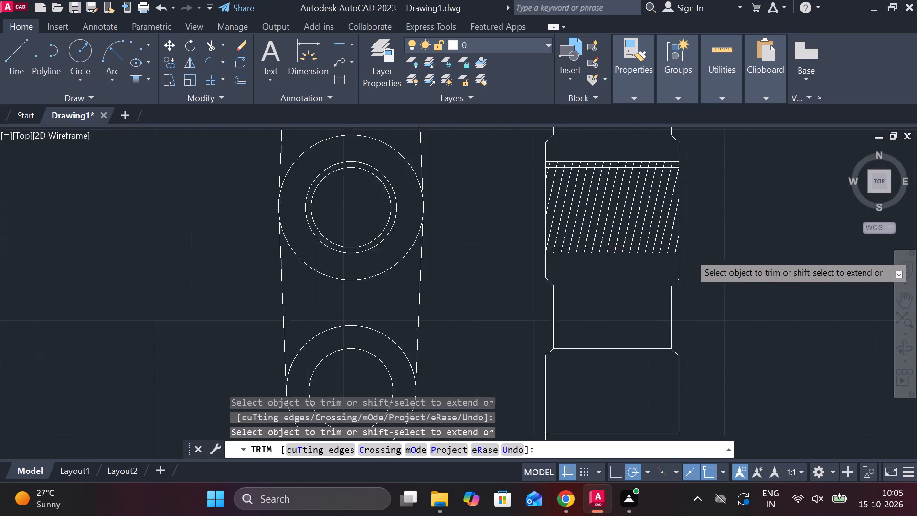
scroll(713, 255, "down", 1)
middle_click_drag(713, 255, 678, 309)
key("Escape")
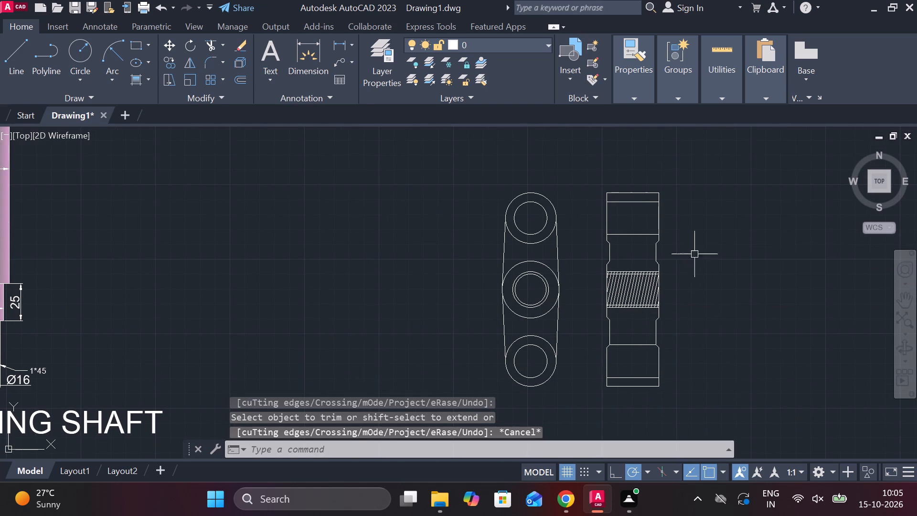
Add a horizontal linear dimension for the side view's width above its top edge.
left_click(342, 44)
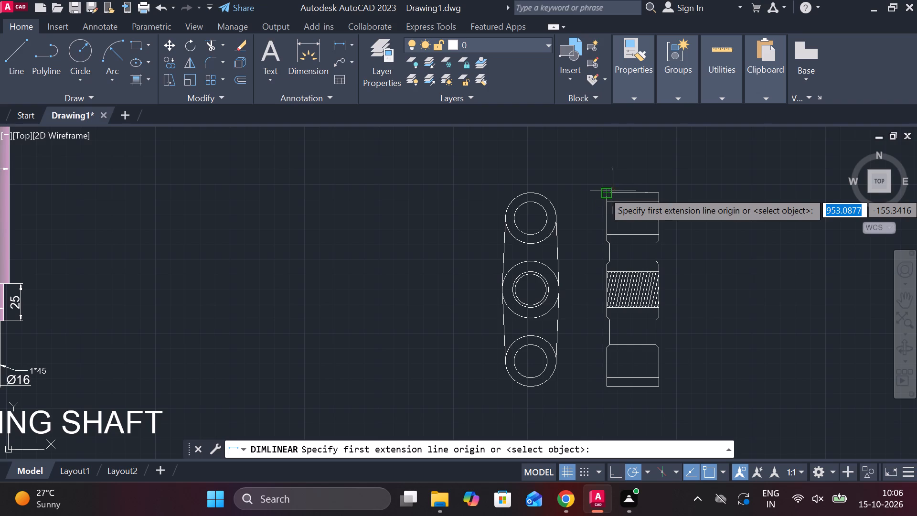
left_click(607, 191)
left_click(658, 192)
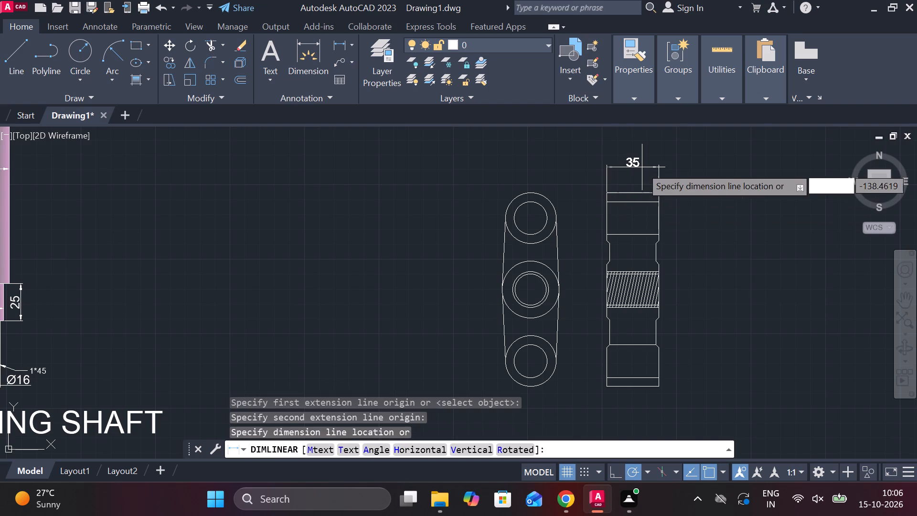
left_click(641, 167)
Dimension the heights between the outer and between the inner thread lines, beside the middle boss's right edge in the side view.
middle_click_drag(642, 204, 566, 181)
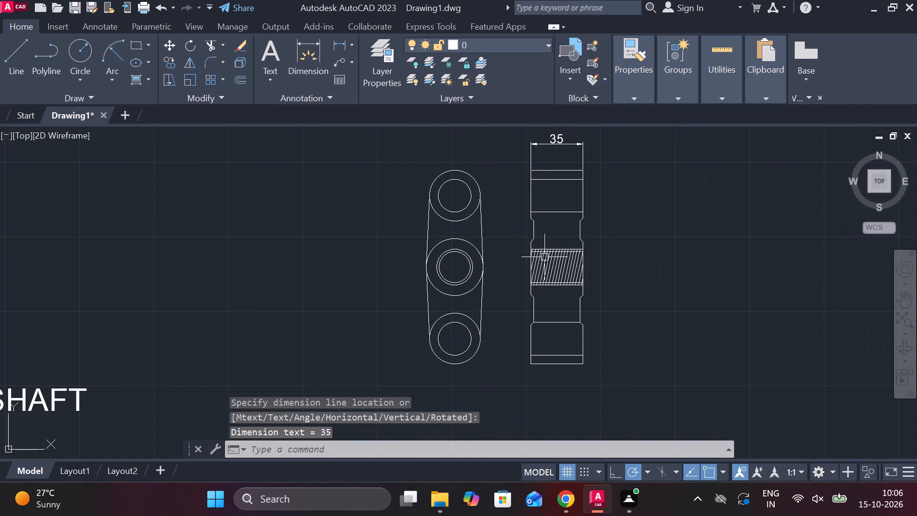
scroll(503, 290, "up", 1)
key("space")
scroll(654, 232, "up", 2)
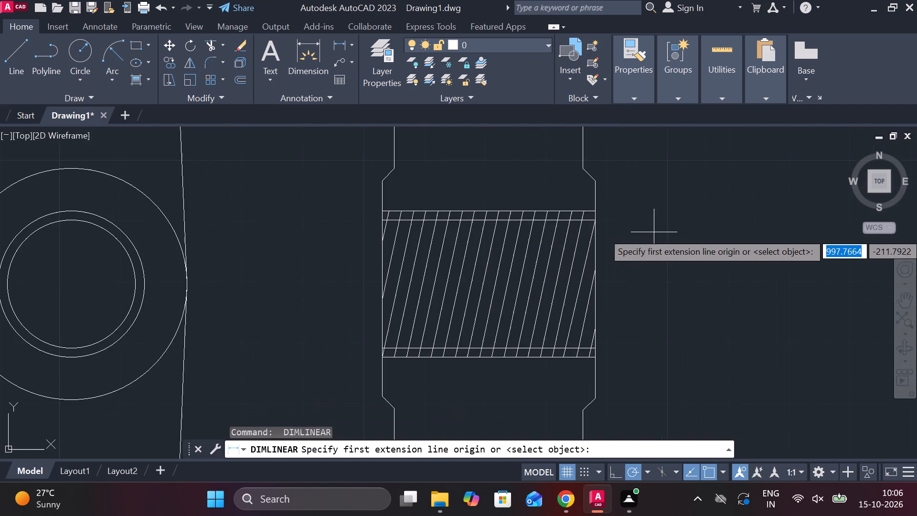
left_click(604, 206)
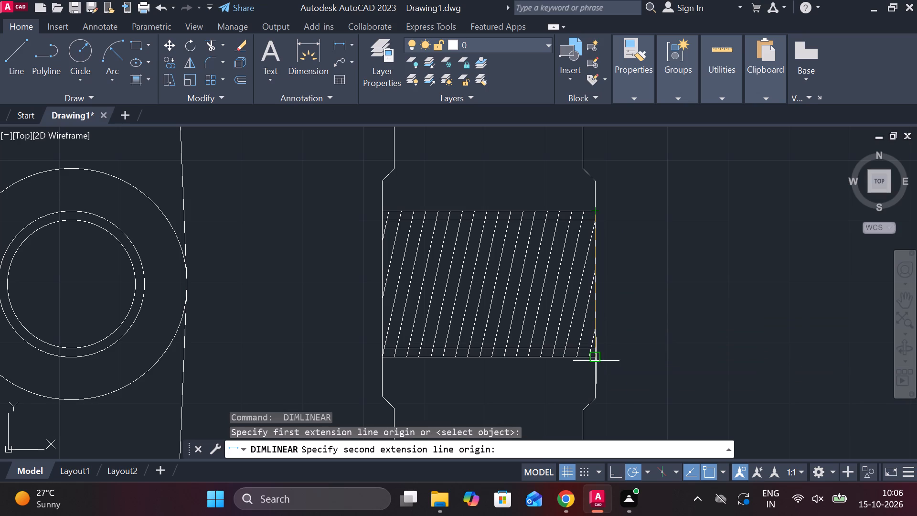
left_click(596, 361)
left_click(705, 332)
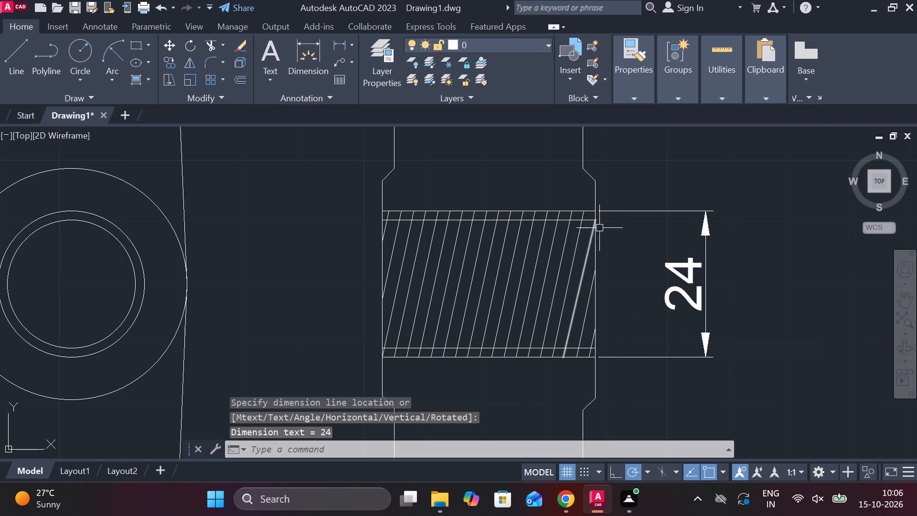
key("space")
left_click(597, 222)
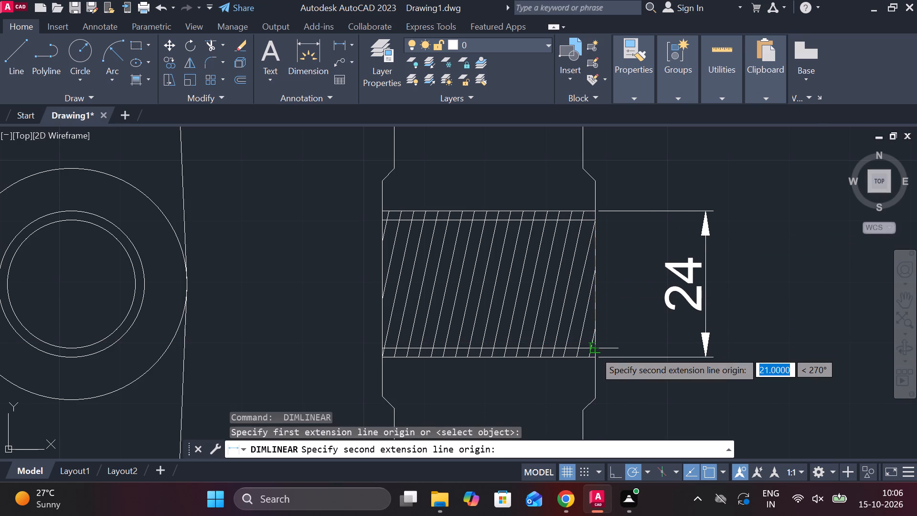
left_click(594, 351)
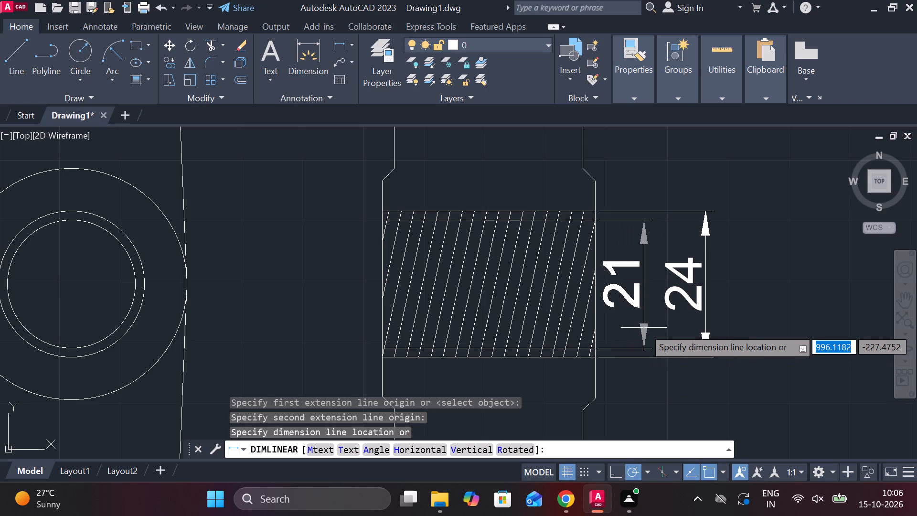
left_click(651, 327)
Add a diameter symbol in front of the inner (21) and outer (24) thread dimension texts.
double_click(636, 298)
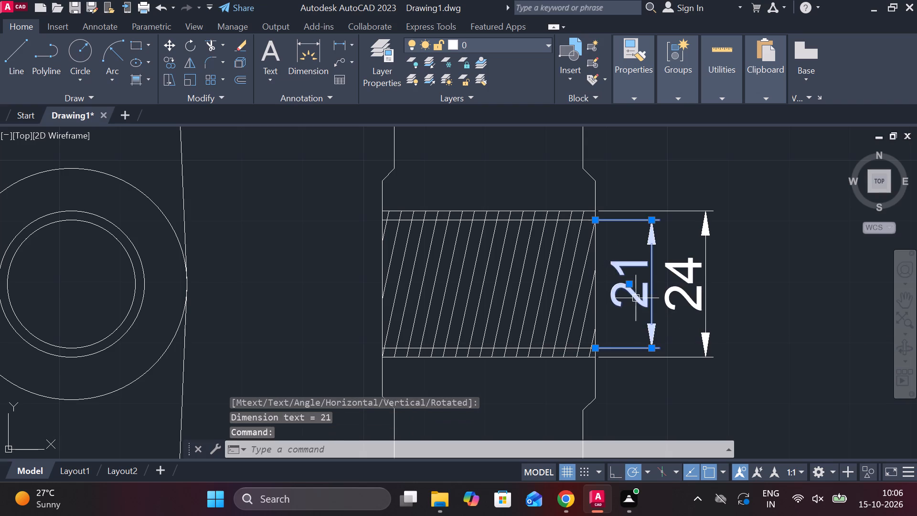
left_click(613, 78)
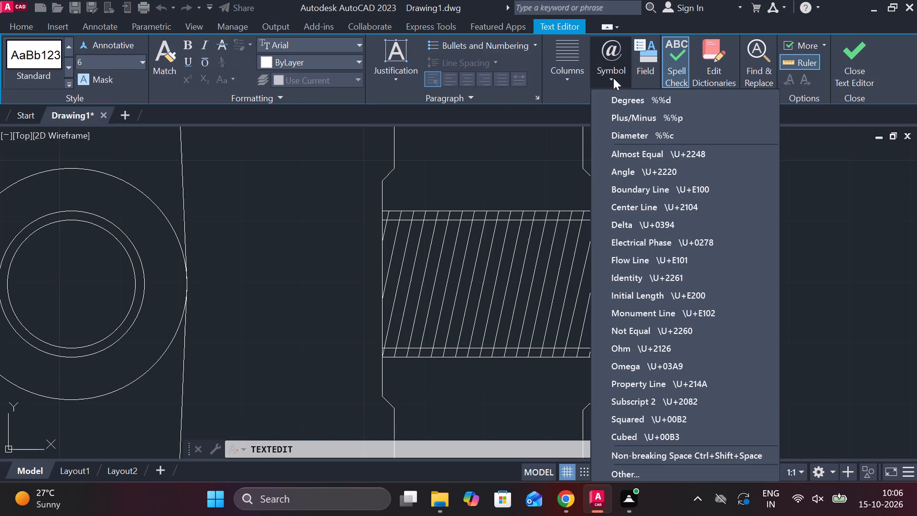
left_click(643, 136)
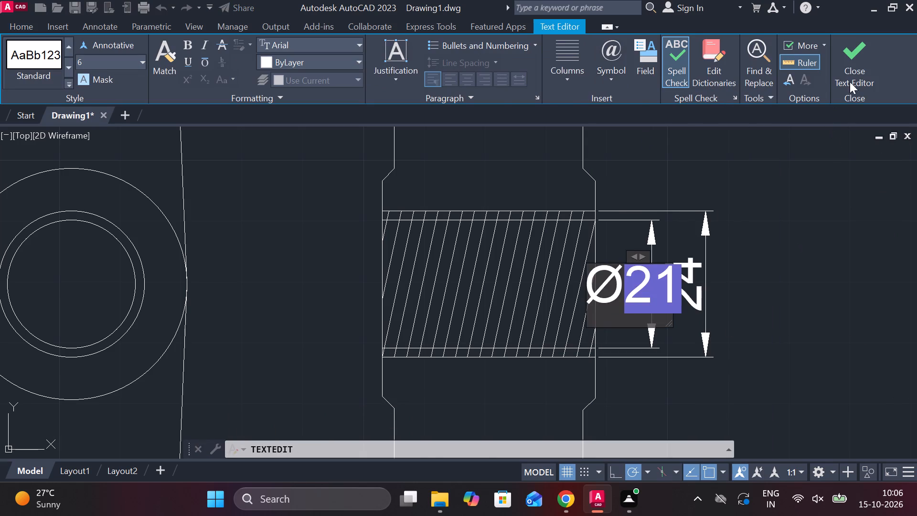
left_click(852, 76)
double_click(691, 276)
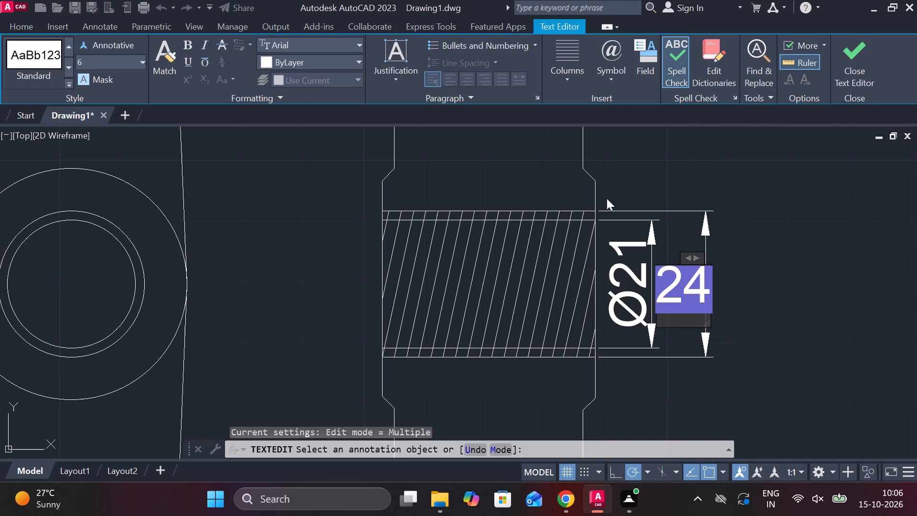
left_click(607, 76)
left_click(650, 135)
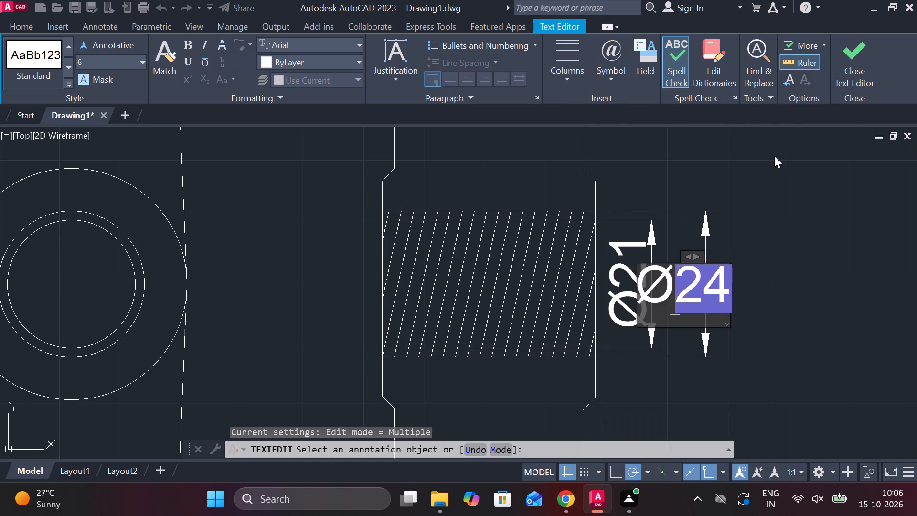
left_click(853, 47)
Add diameter dimensions to the outer circle and the bore of the link's top boss in the front view.
scroll(695, 247, "down", 1)
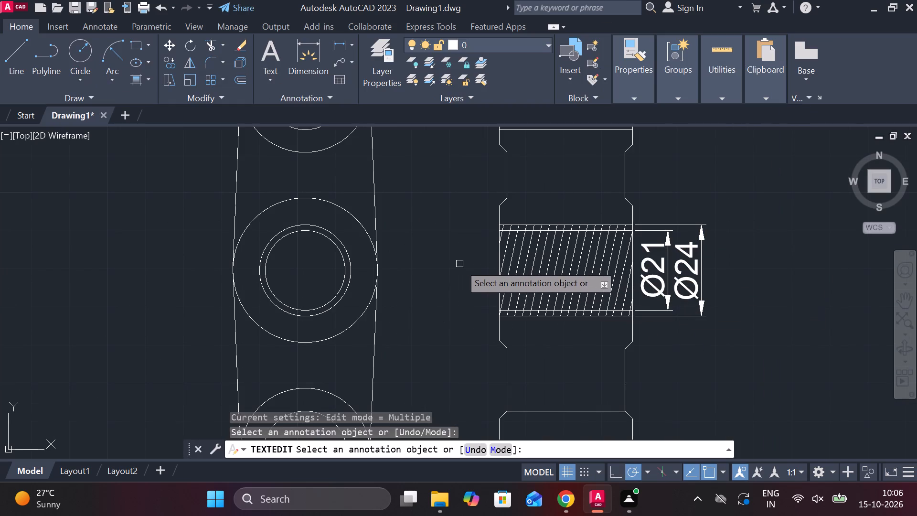
middle_click_drag(448, 258, 471, 302)
scroll(418, 203, "down", 1)
middle_click_drag(442, 204, 453, 209)
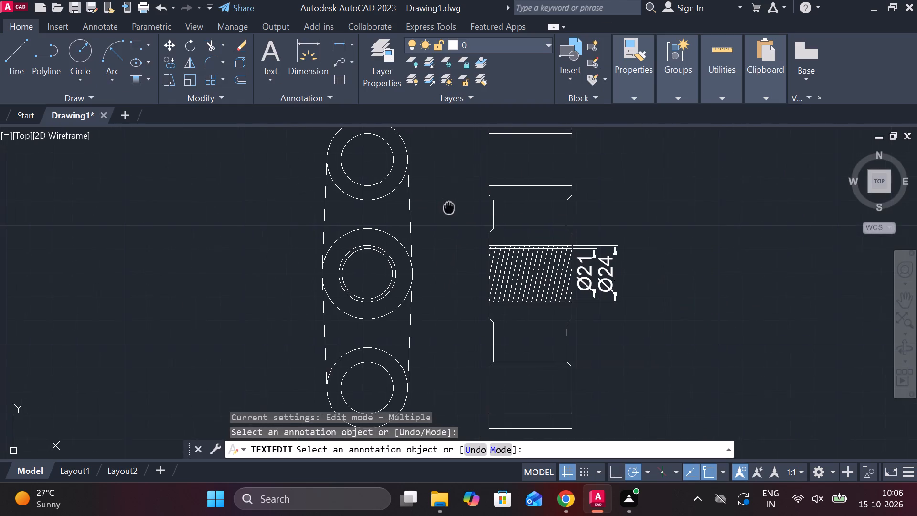
middle_click_drag(453, 209, 456, 230)
left_click(349, 41)
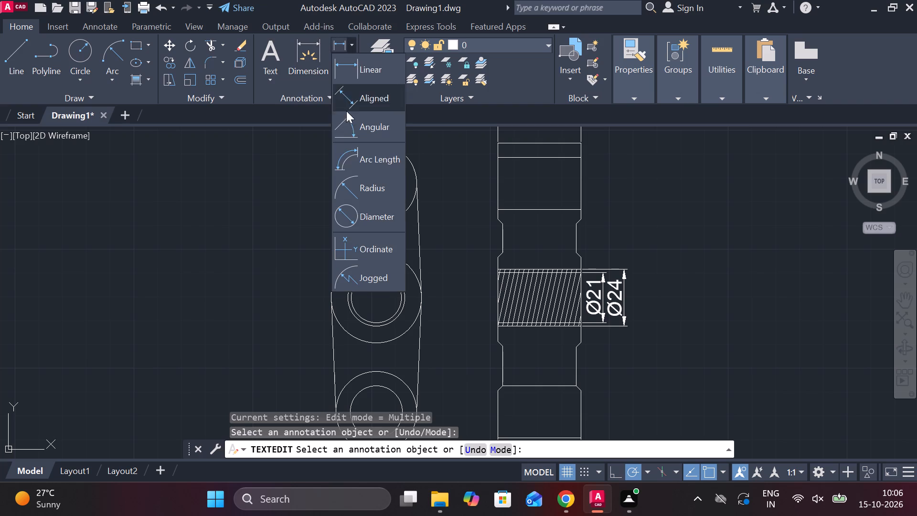
left_click(344, 210)
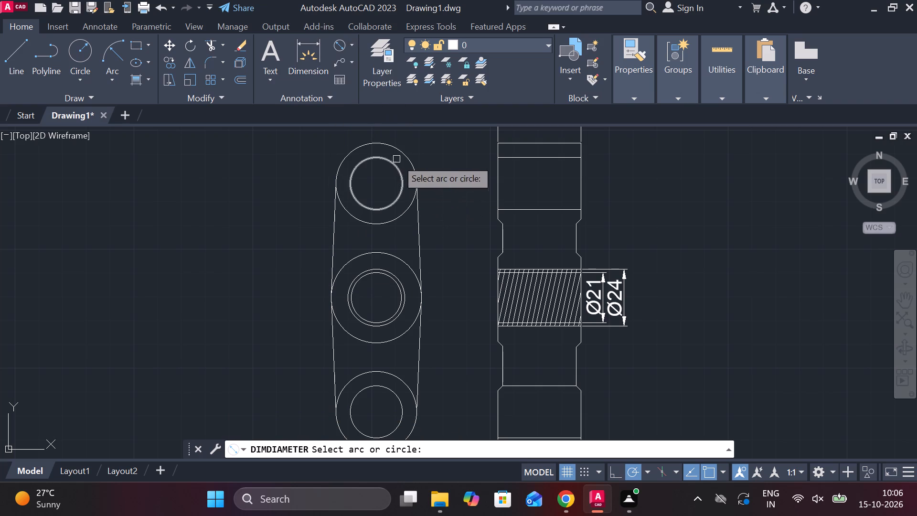
left_click(402, 149)
middle_click_drag(423, 150, 418, 233)
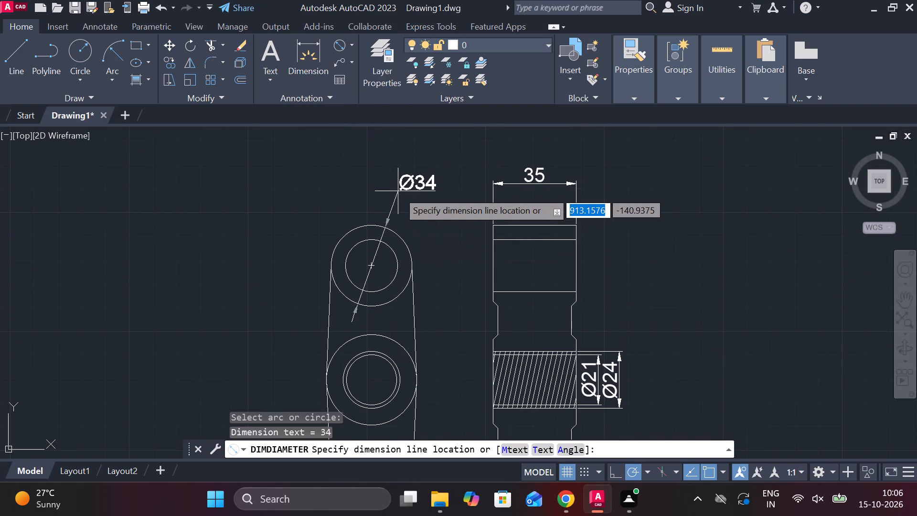
left_click(409, 205)
key("space")
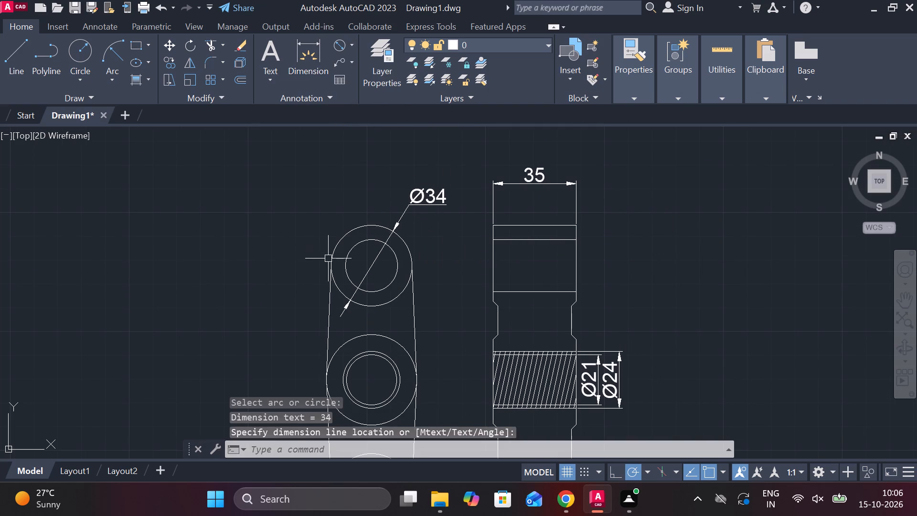
left_click(355, 250)
left_click(325, 192)
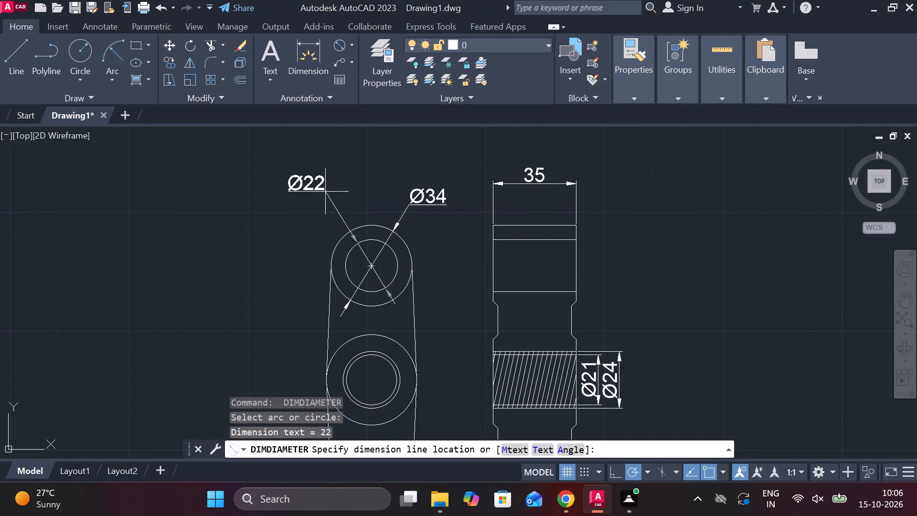
Add a diameter dimension to the outer circle of the middle boss in the front view.
scroll(328, 205, "down", 1)
middle_click_drag(291, 269, 348, 173)
scroll(440, 245, "up", 1)
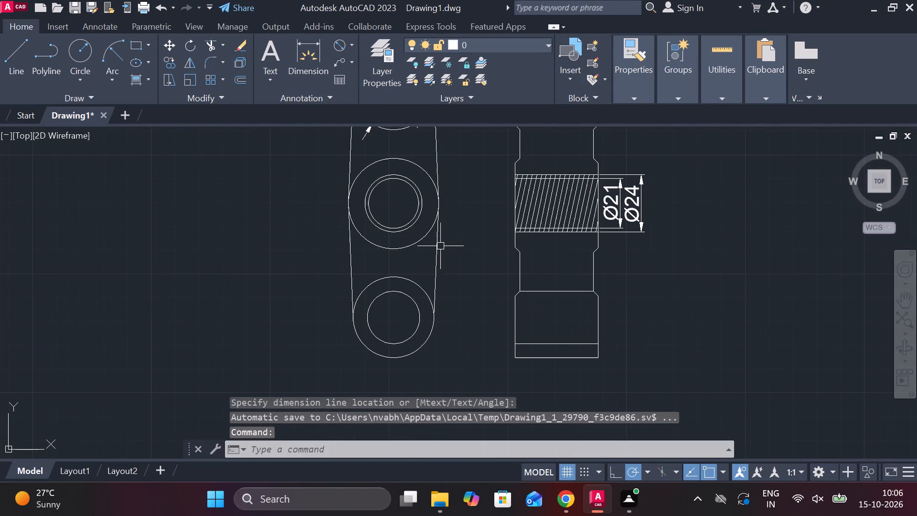
key("space")
left_click(425, 171)
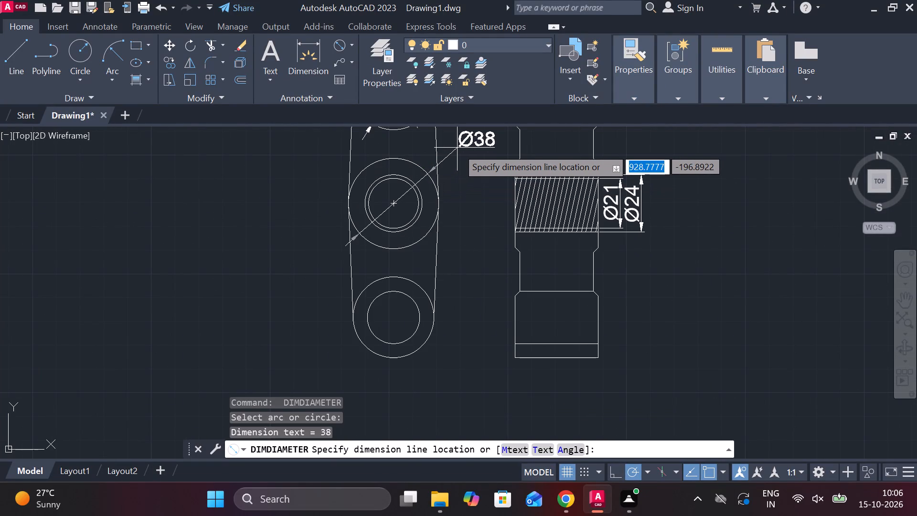
left_click(457, 149)
Add a vertical linear dimension for the link's overall height, placed left of the front view.
scroll(438, 193, "down", 1)
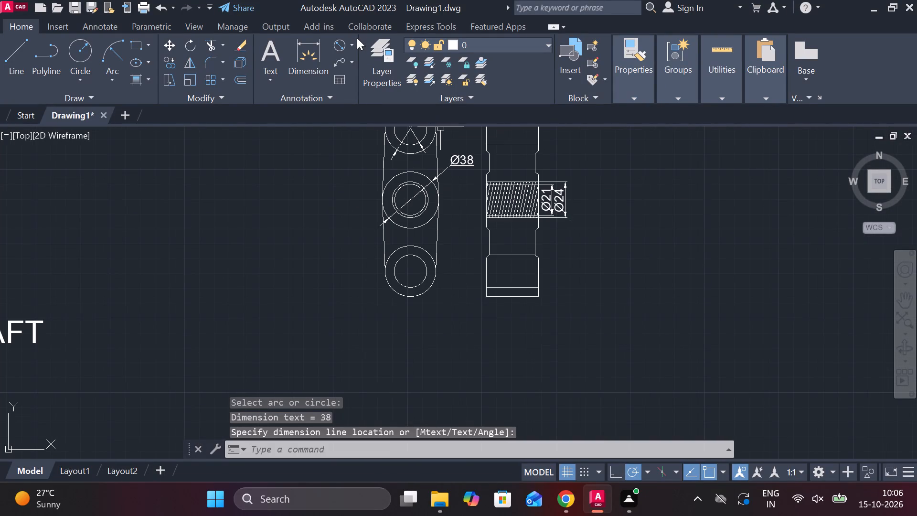
left_click(345, 47)
left_click(355, 40)
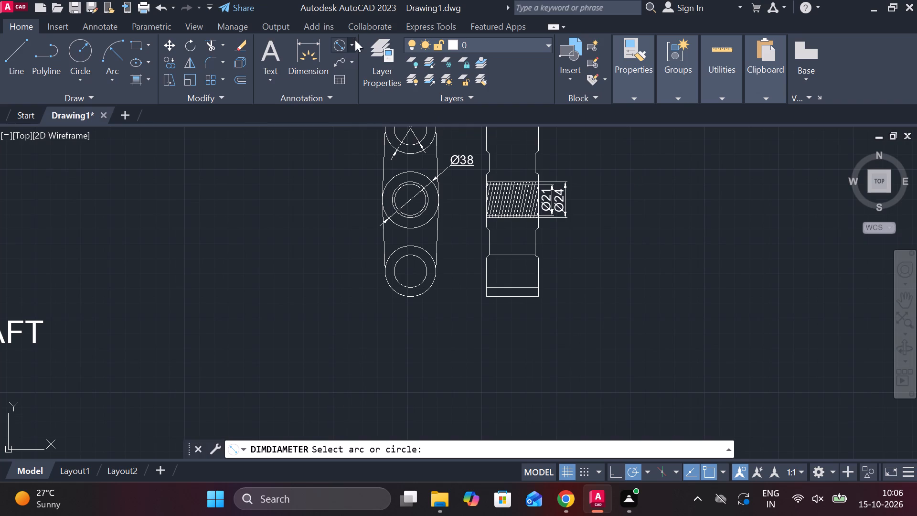
left_click(374, 66)
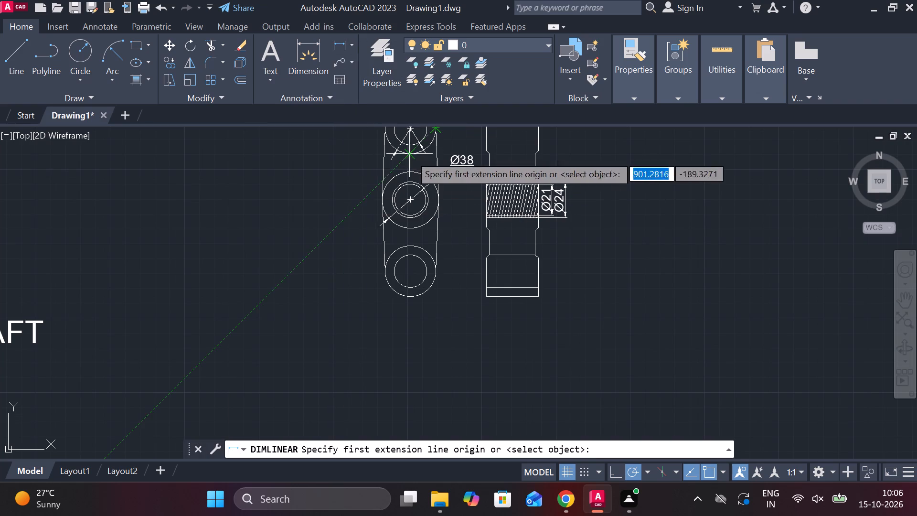
middle_click_drag(416, 155, 418, 272)
left_click(408, 220)
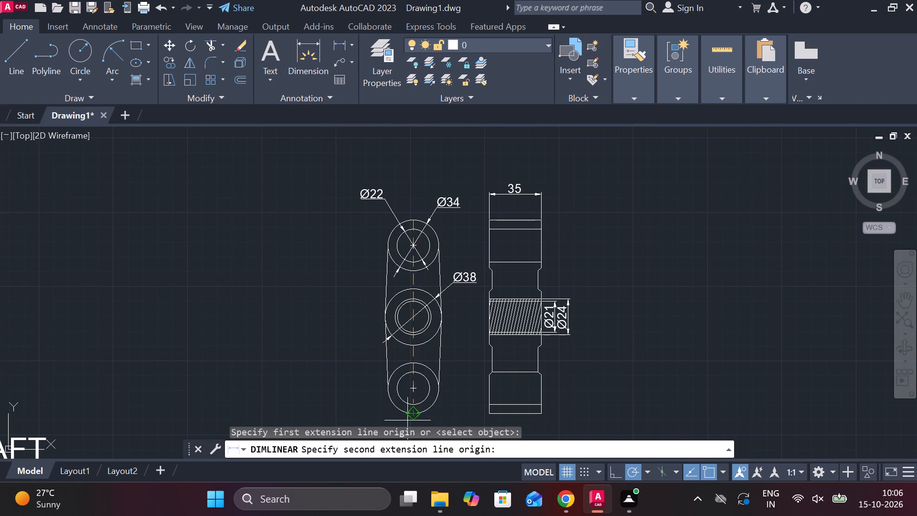
middle_click_drag(413, 392, 410, 282)
left_click(414, 308)
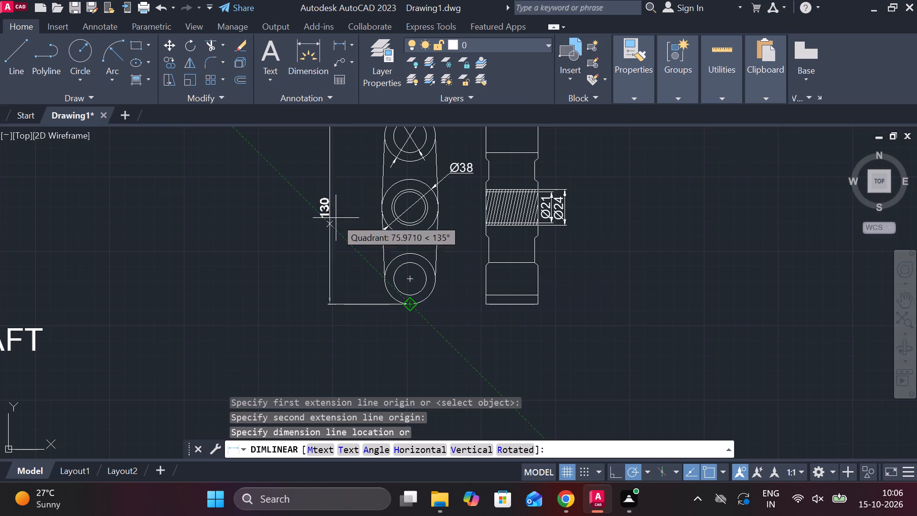
middle_click_drag(349, 219, 353, 330)
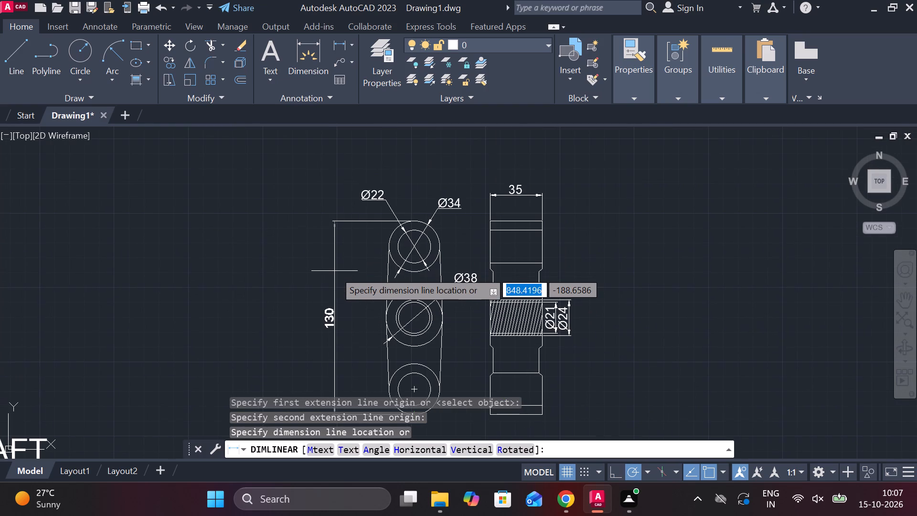
left_click(334, 271)
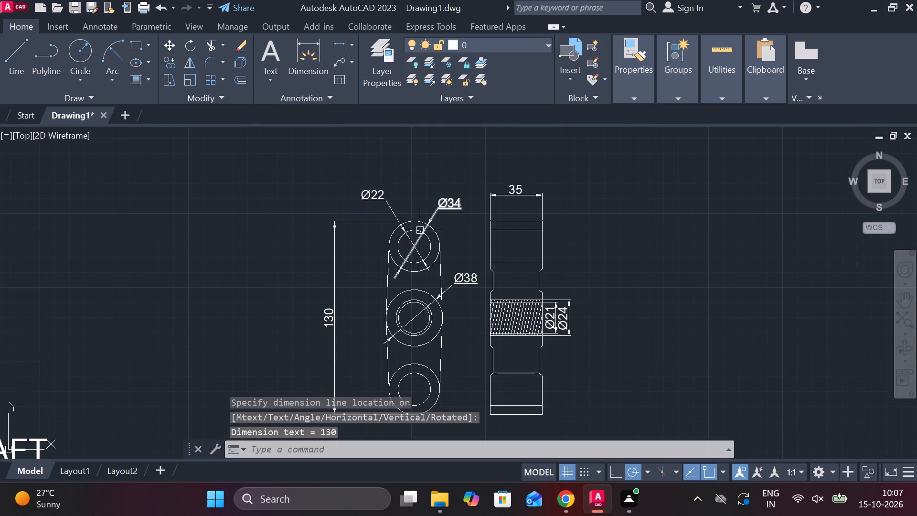
Draw a horizontal line at the bottom boss's centre height in the link's side view, from its left edge past its right edge.
scroll(415, 290, "down", 2)
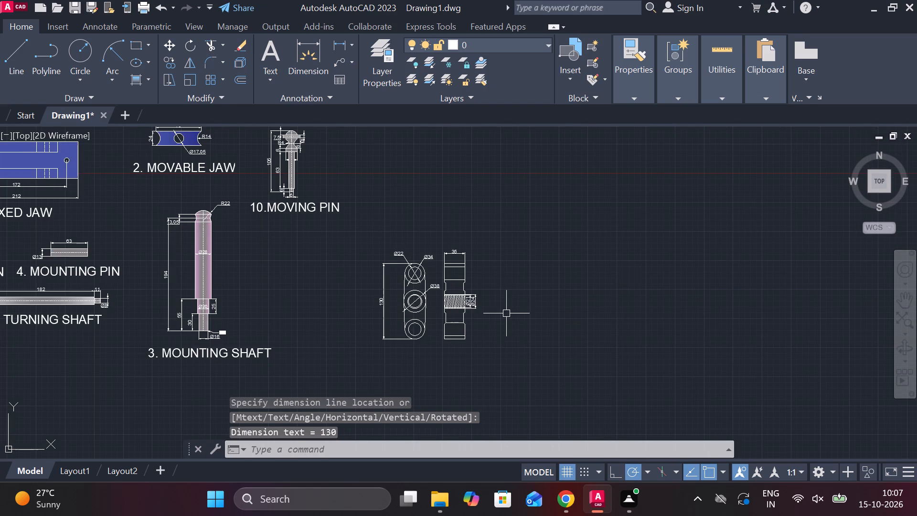
middle_click_drag(510, 312, 527, 264)
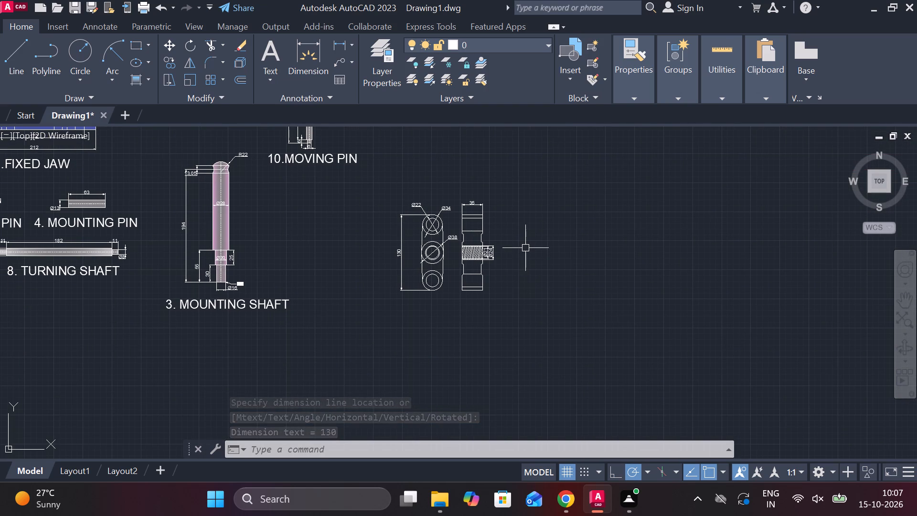
scroll(498, 278, "up", 3)
key("l")
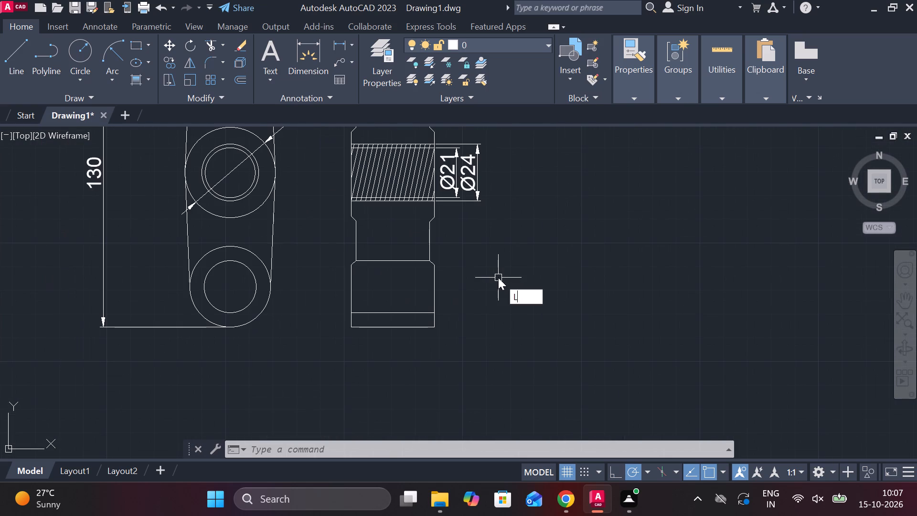
key("Return")
scroll(497, 279, "down", 1)
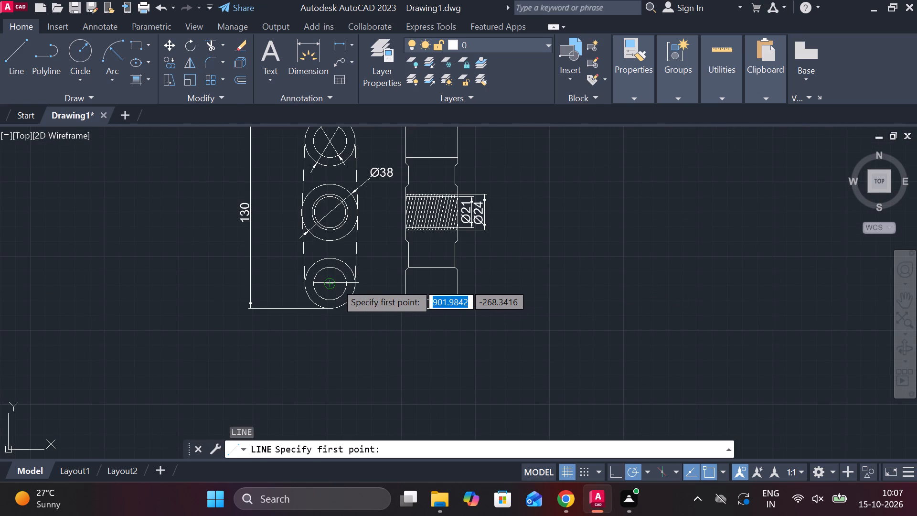
left_click(403, 284)
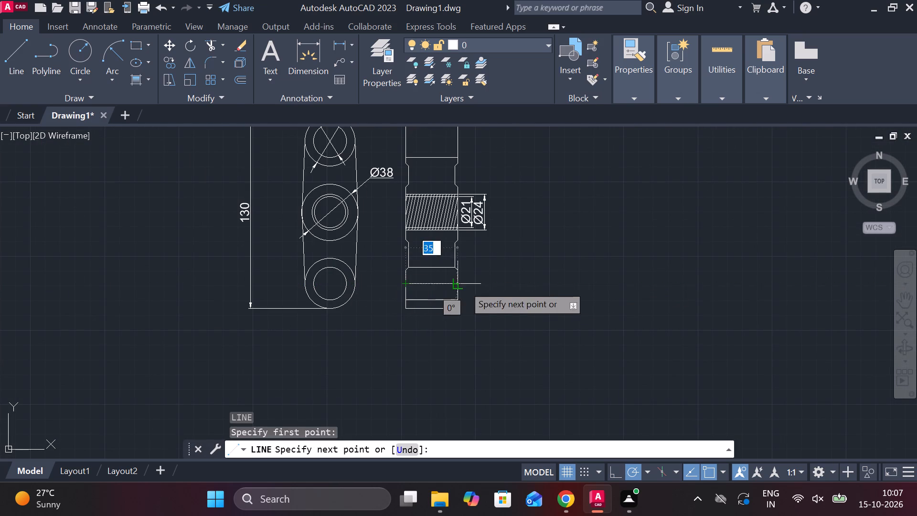
double_click(475, 285)
key("Escape")
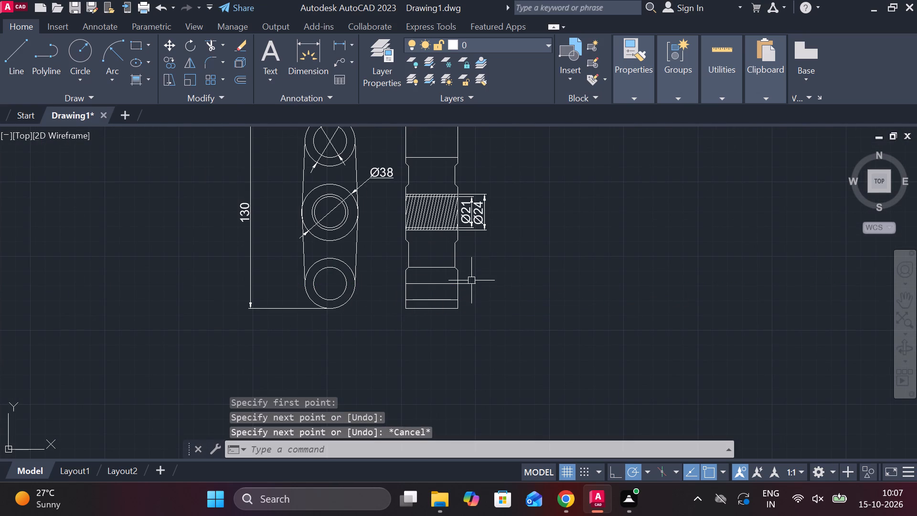
Stretch the bottom boss's centre line about 12 units beyond the left edge of the side view.
scroll(457, 280, "up", 1)
left_click(420, 287)
left_click(371, 285)
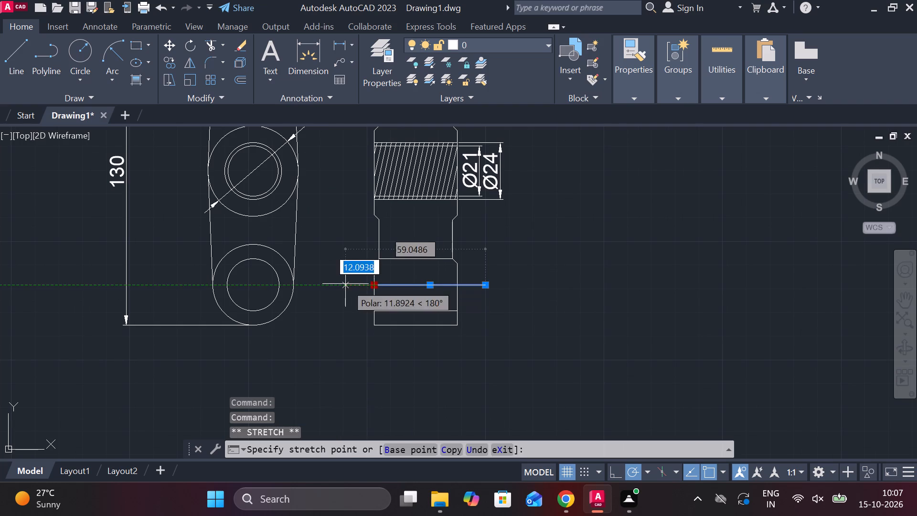
left_click(345, 284)
key("Escape")
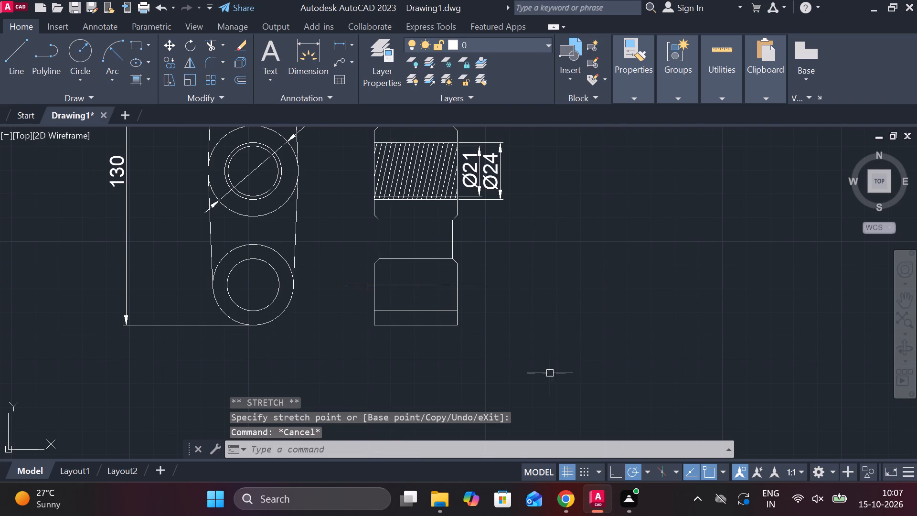
Draw a horizontal line at the top boss's centre height across the side view, extending past both edges.
middle_click_drag(533, 271, 532, 411)
scroll(508, 207, "down", 1)
middle_click_drag(513, 228, 514, 266)
scroll(496, 240, "up", 1)
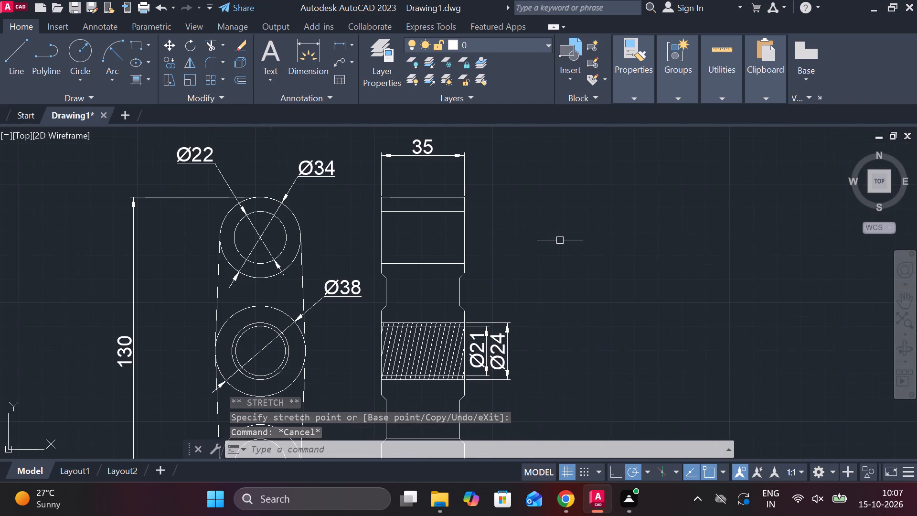
key("l")
key("Return")
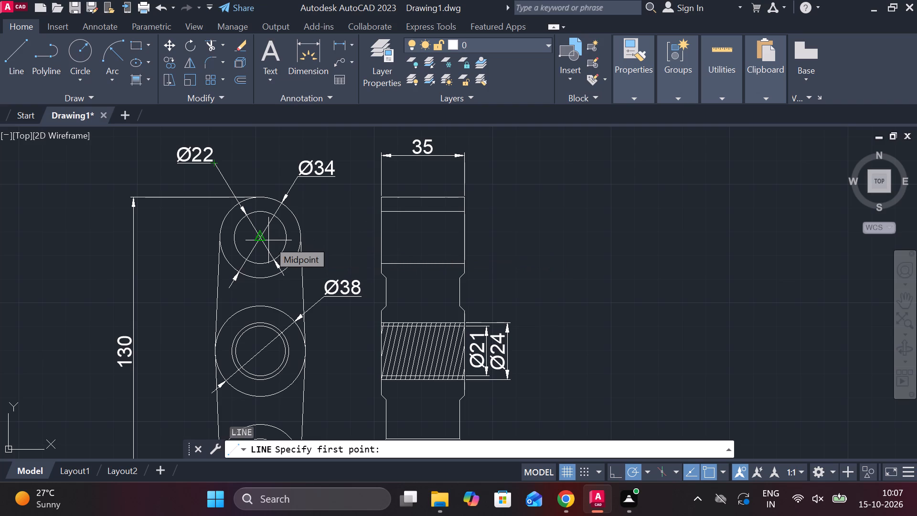
left_click(366, 236)
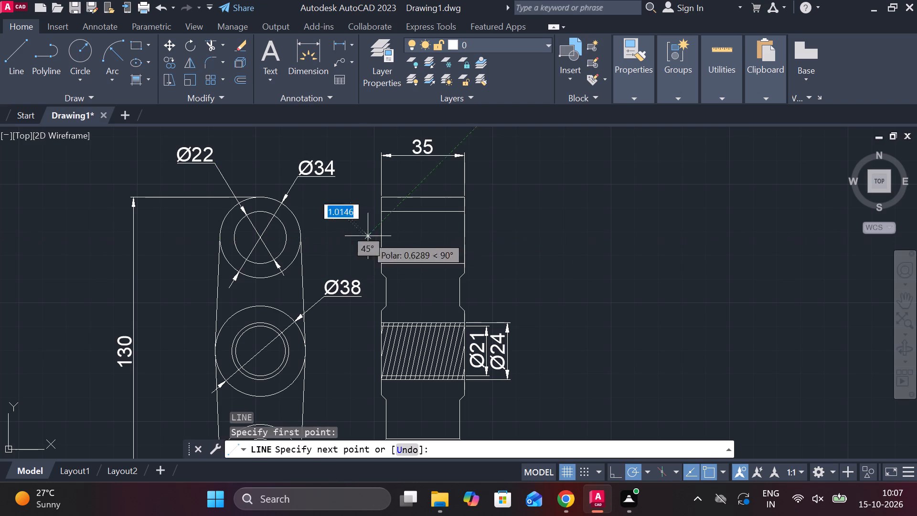
left_click(515, 235)
key("Escape")
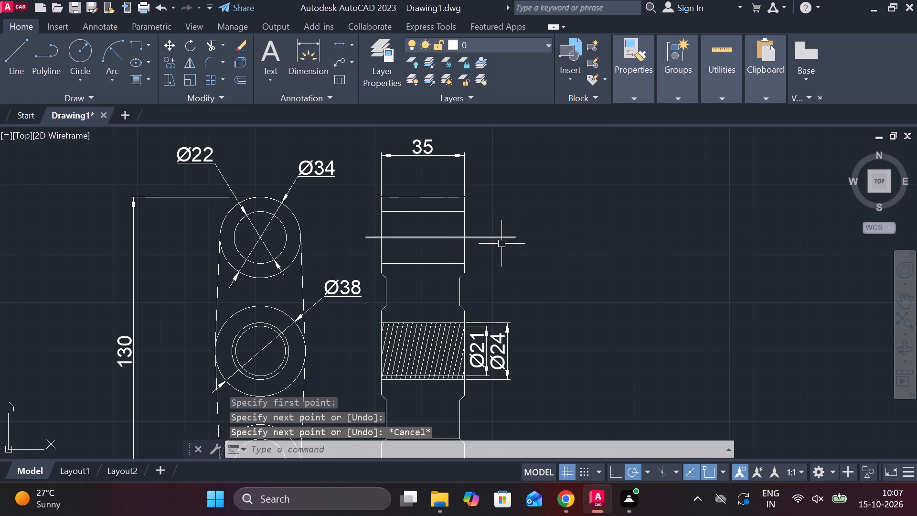
Change the top and bottom boss centre lines in the side view to the dashed ACAD_ISO02 linetype.
left_click(509, 239)
scroll(532, 260, "down", 2)
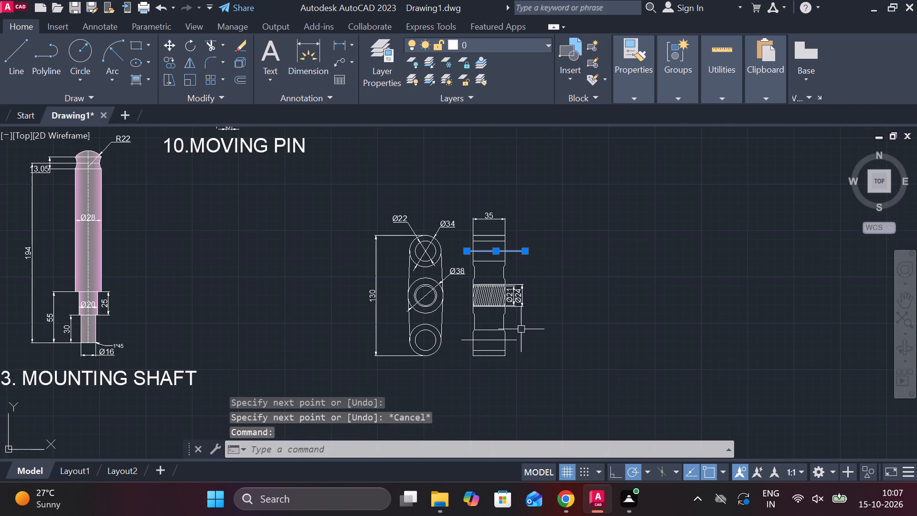
scroll(509, 334, "up", 1)
left_click(512, 341)
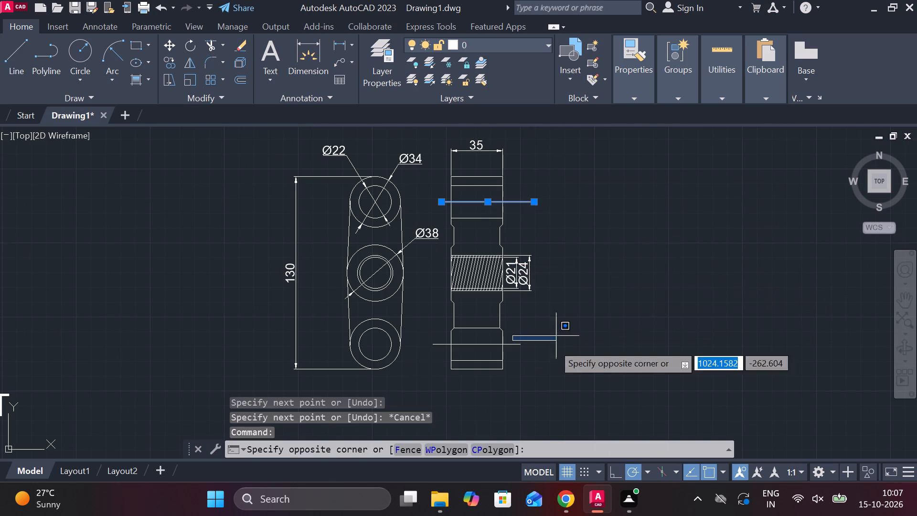
left_click(549, 354)
left_click(513, 346)
left_click(625, 96)
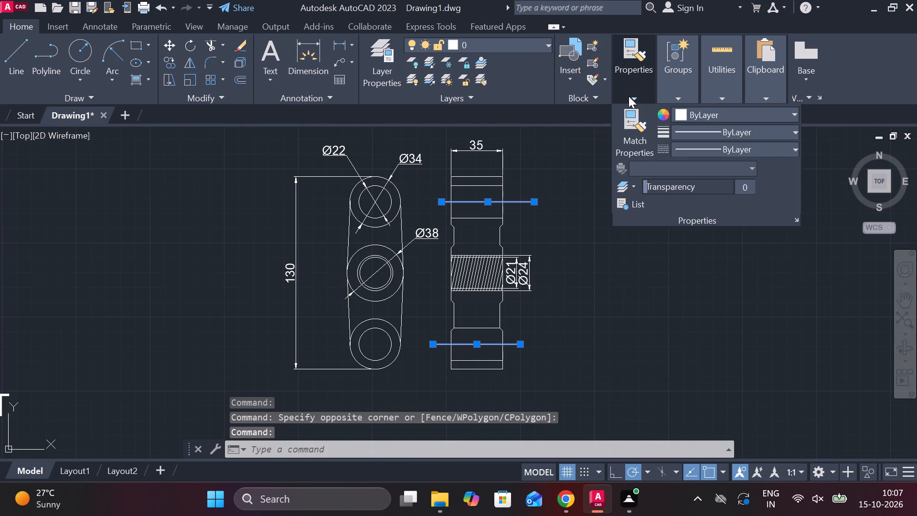
left_click(693, 145)
left_click(710, 195)
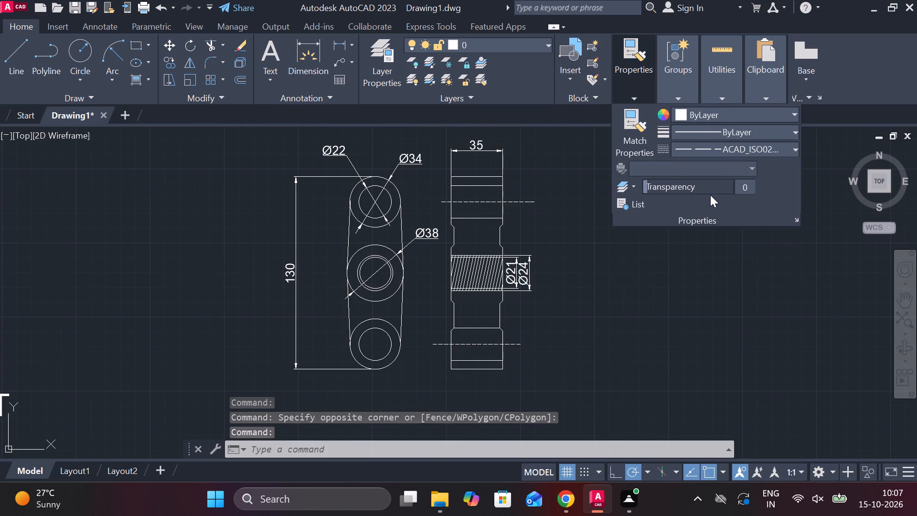
key("grave")
key("Escape")
key("Escape")
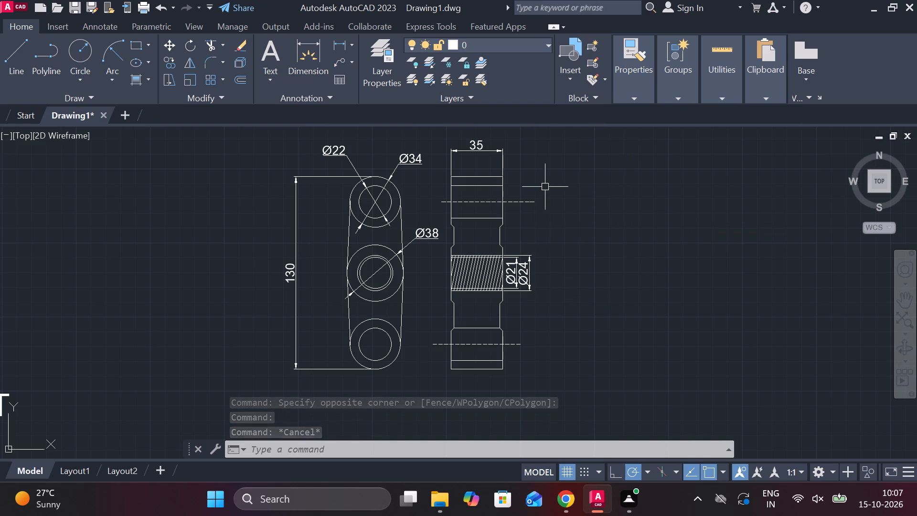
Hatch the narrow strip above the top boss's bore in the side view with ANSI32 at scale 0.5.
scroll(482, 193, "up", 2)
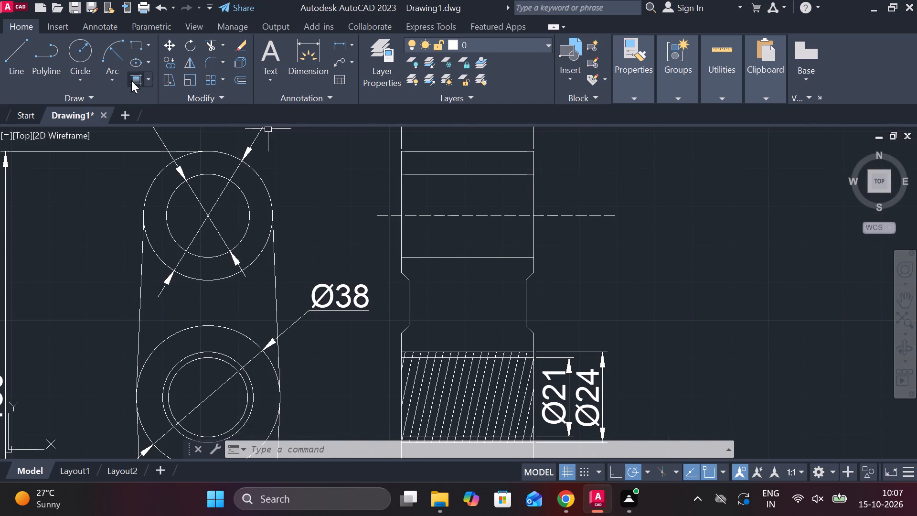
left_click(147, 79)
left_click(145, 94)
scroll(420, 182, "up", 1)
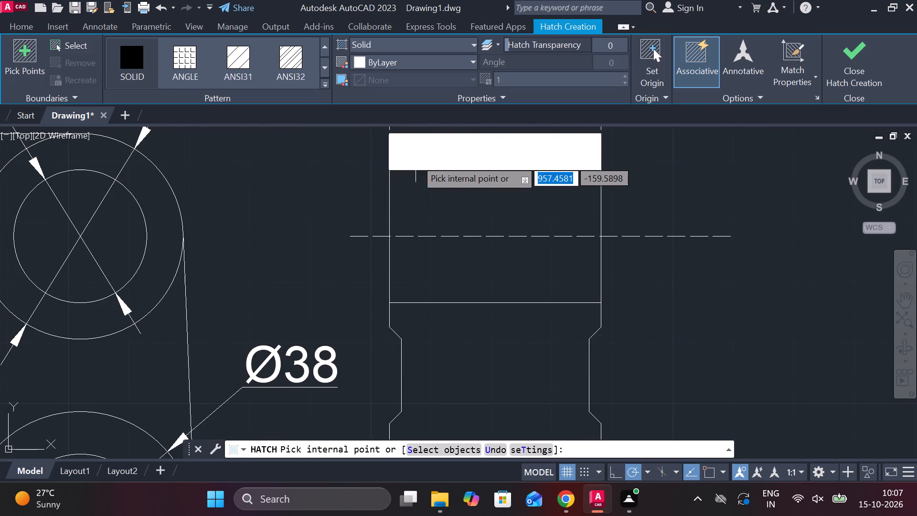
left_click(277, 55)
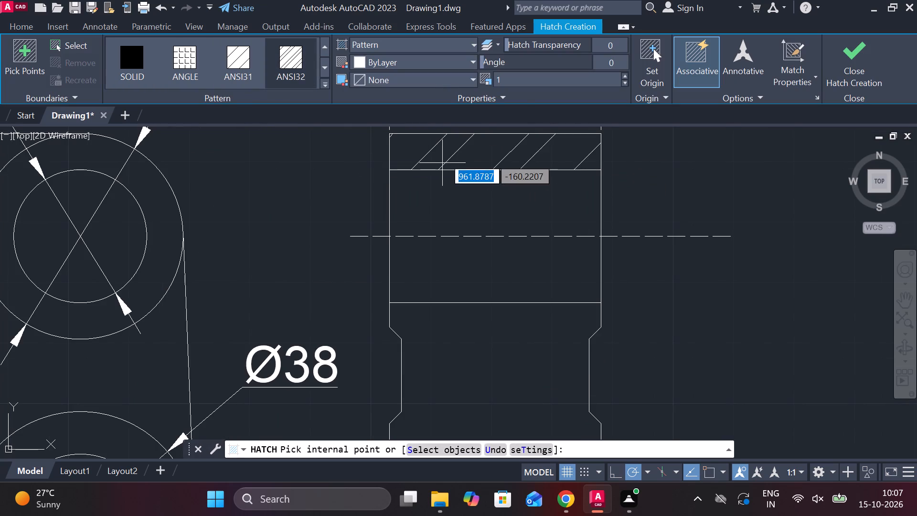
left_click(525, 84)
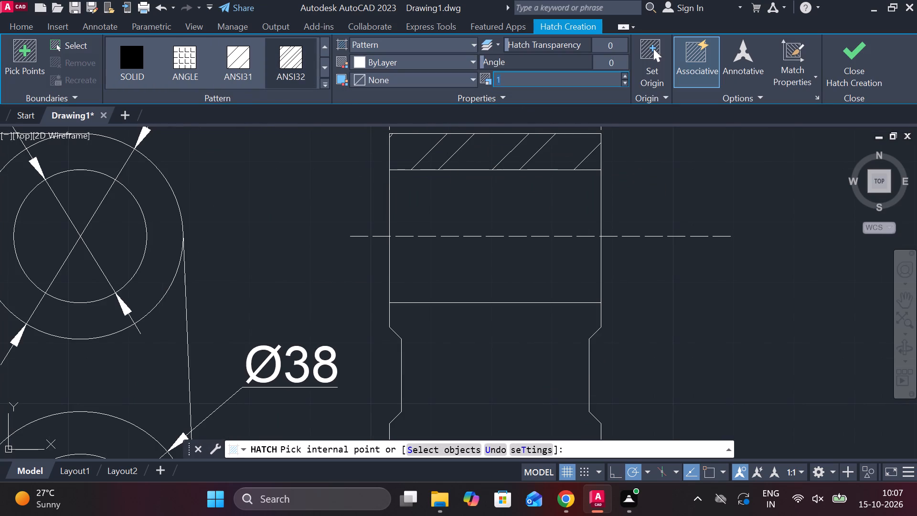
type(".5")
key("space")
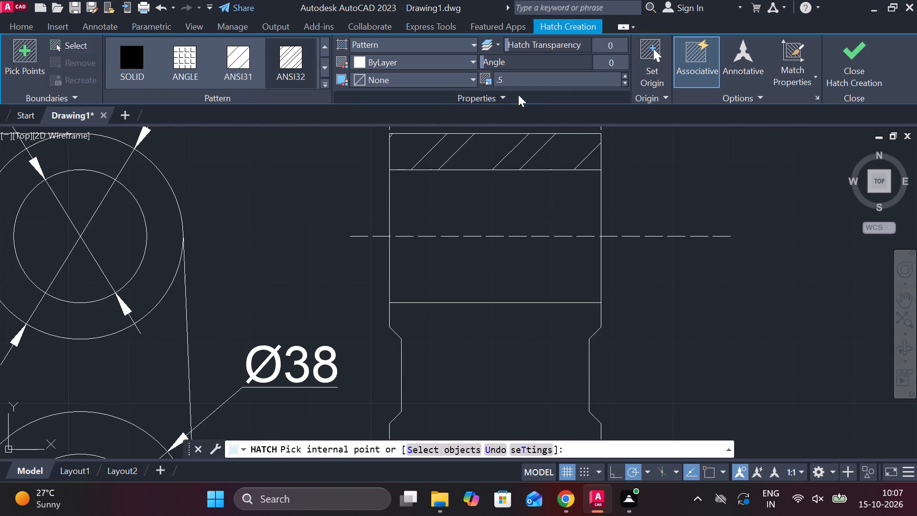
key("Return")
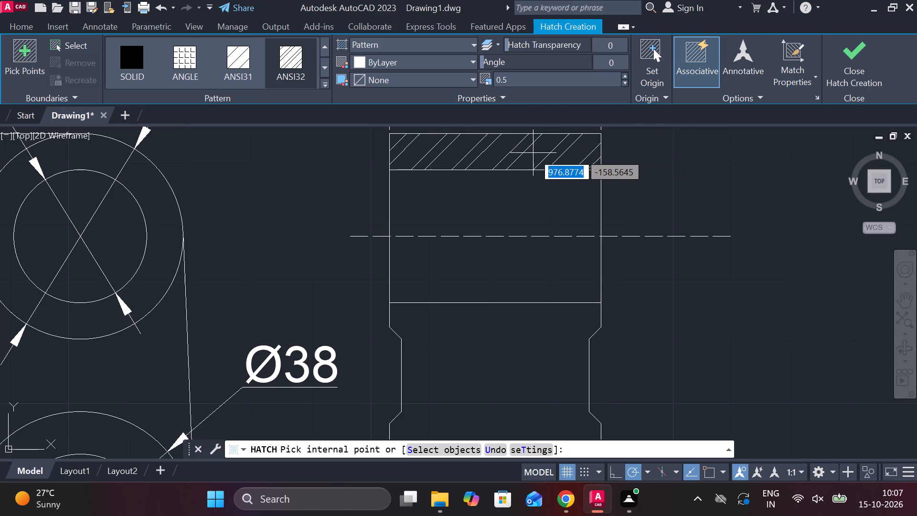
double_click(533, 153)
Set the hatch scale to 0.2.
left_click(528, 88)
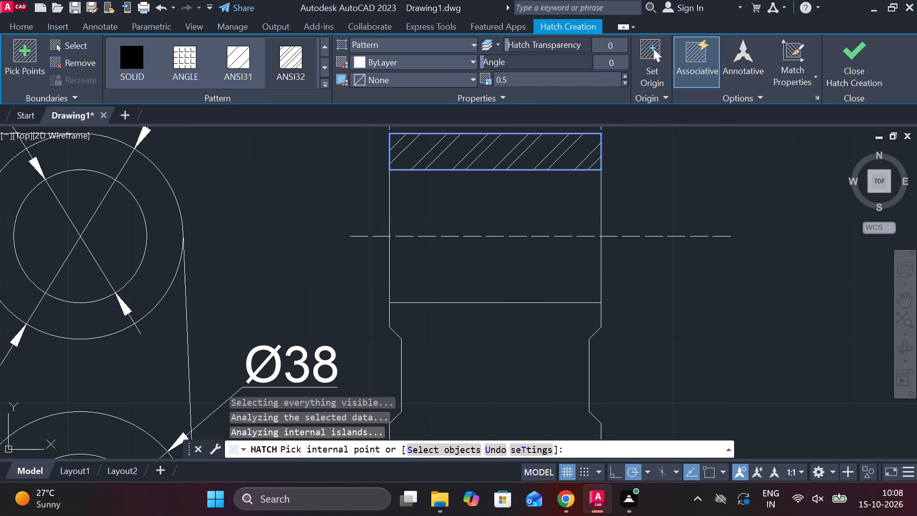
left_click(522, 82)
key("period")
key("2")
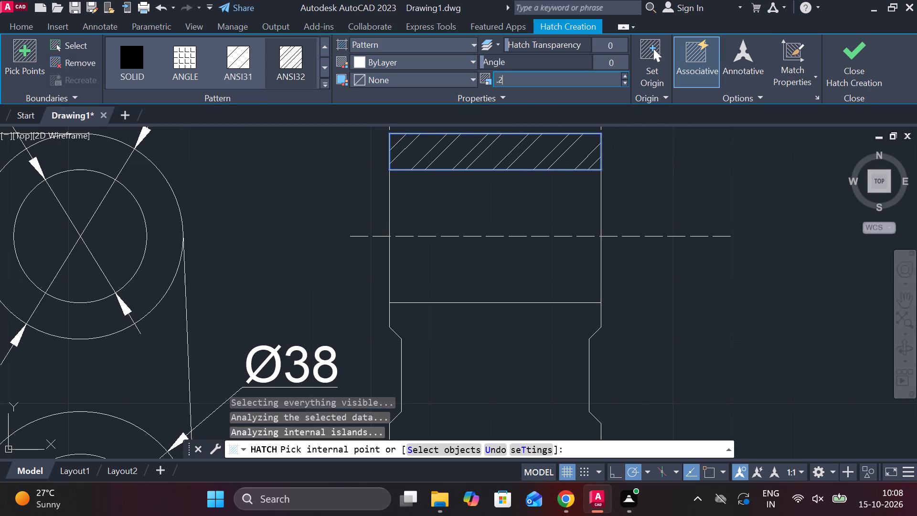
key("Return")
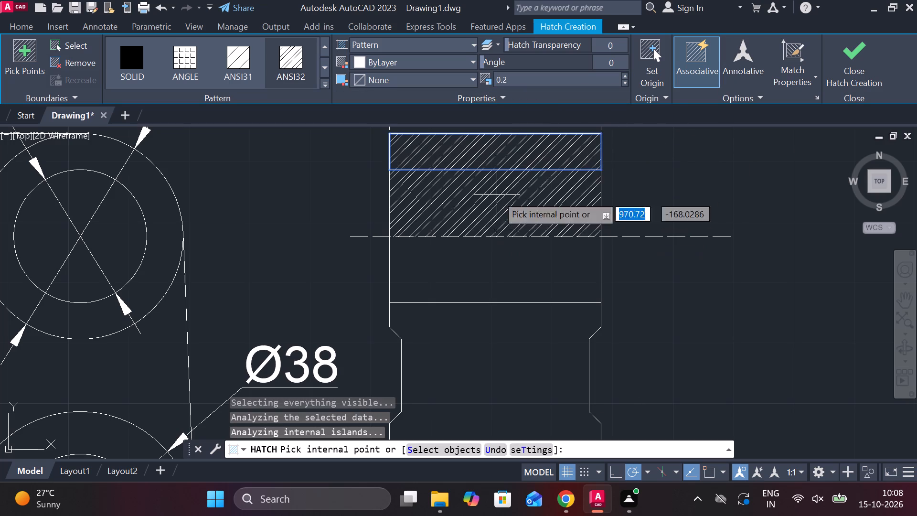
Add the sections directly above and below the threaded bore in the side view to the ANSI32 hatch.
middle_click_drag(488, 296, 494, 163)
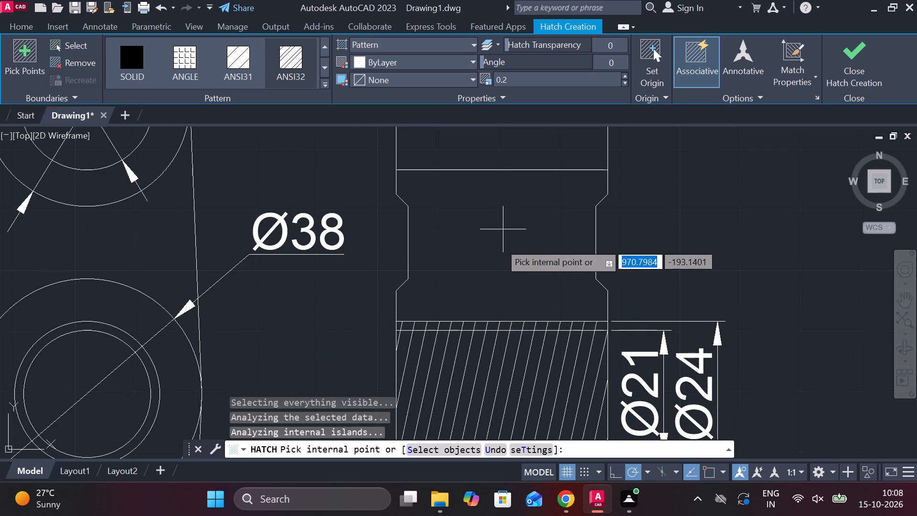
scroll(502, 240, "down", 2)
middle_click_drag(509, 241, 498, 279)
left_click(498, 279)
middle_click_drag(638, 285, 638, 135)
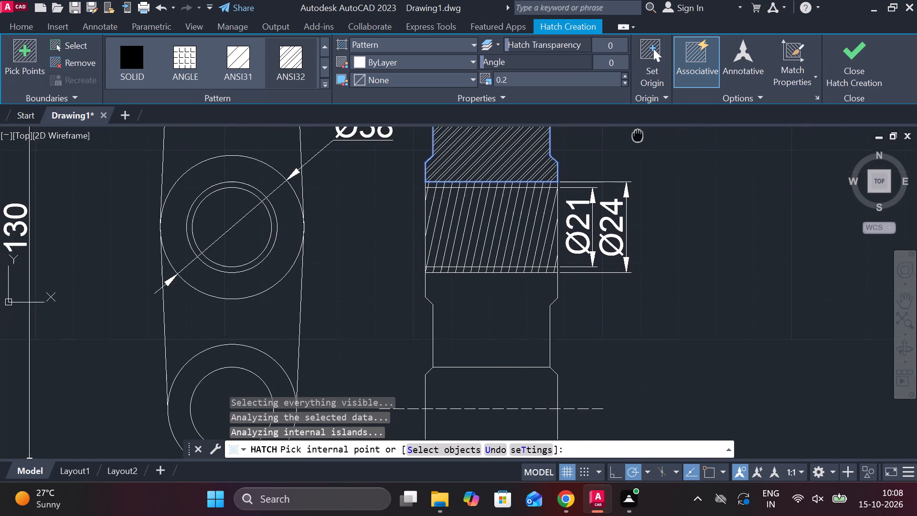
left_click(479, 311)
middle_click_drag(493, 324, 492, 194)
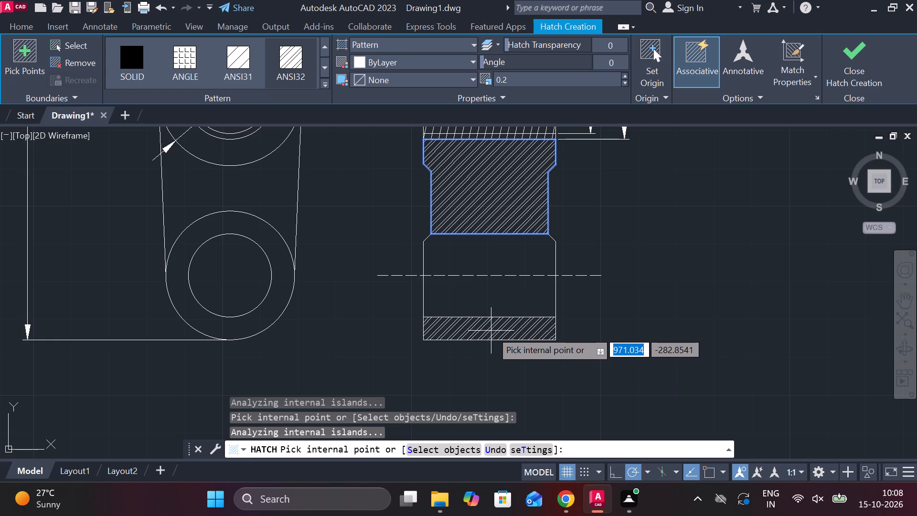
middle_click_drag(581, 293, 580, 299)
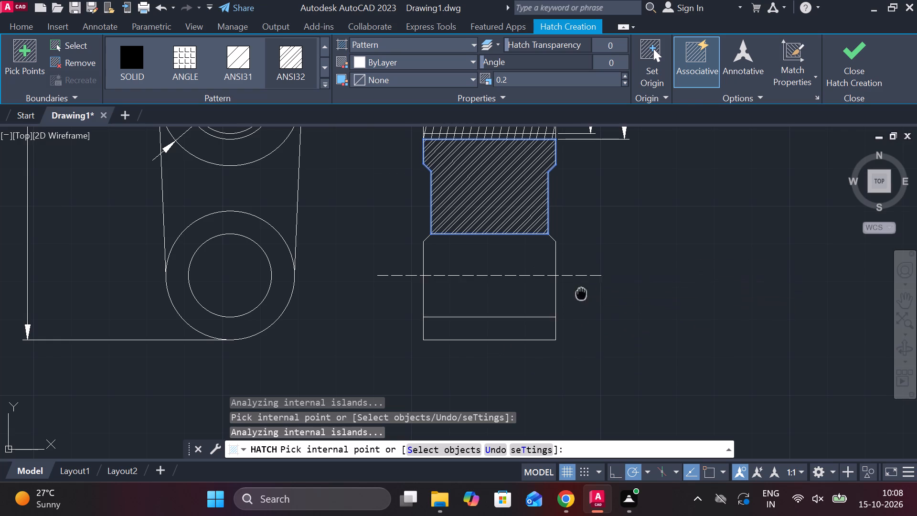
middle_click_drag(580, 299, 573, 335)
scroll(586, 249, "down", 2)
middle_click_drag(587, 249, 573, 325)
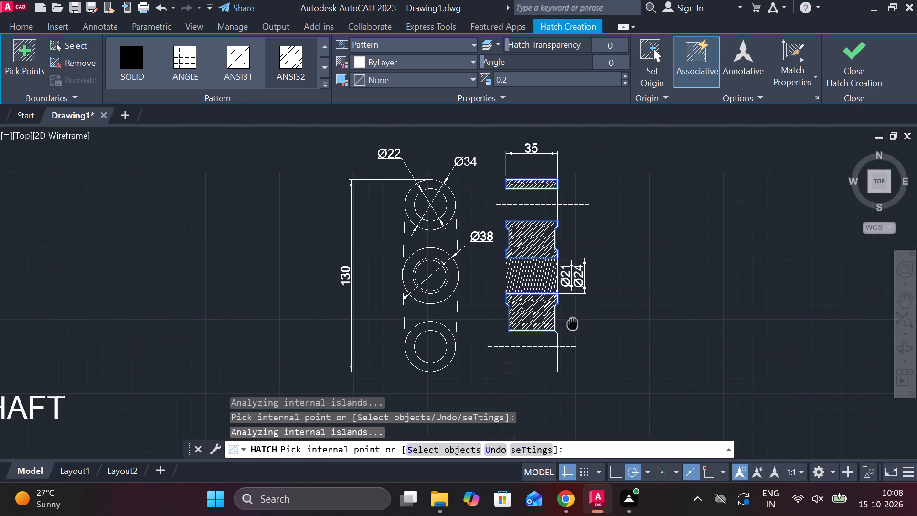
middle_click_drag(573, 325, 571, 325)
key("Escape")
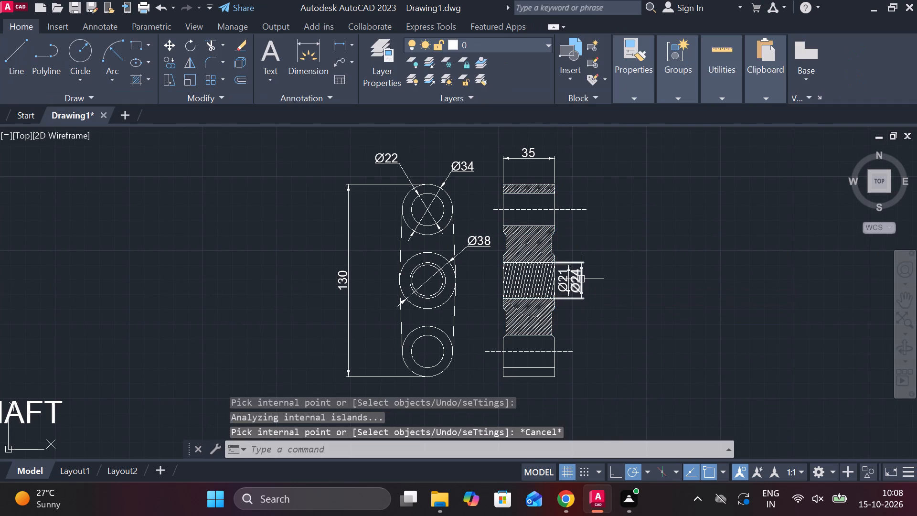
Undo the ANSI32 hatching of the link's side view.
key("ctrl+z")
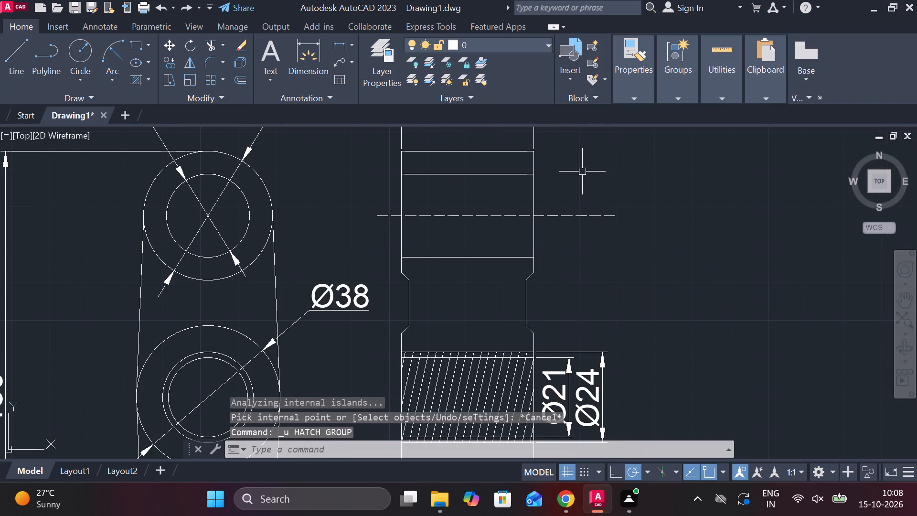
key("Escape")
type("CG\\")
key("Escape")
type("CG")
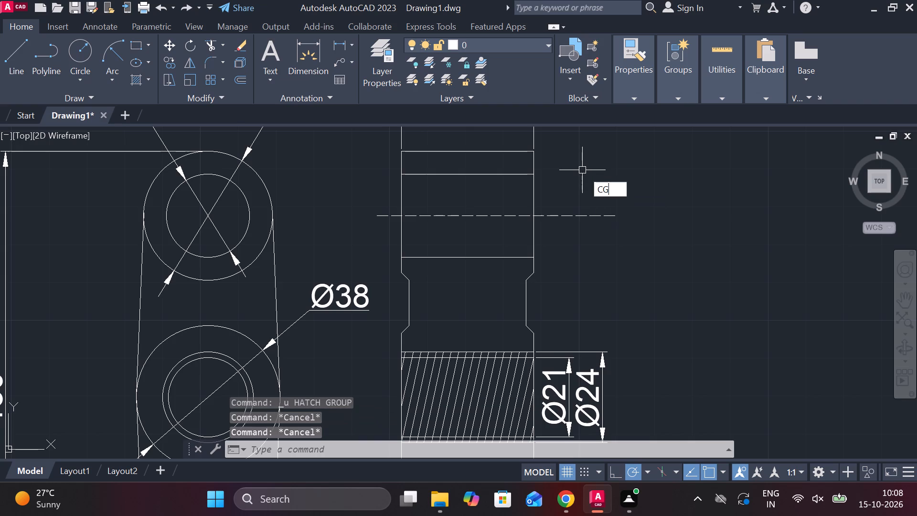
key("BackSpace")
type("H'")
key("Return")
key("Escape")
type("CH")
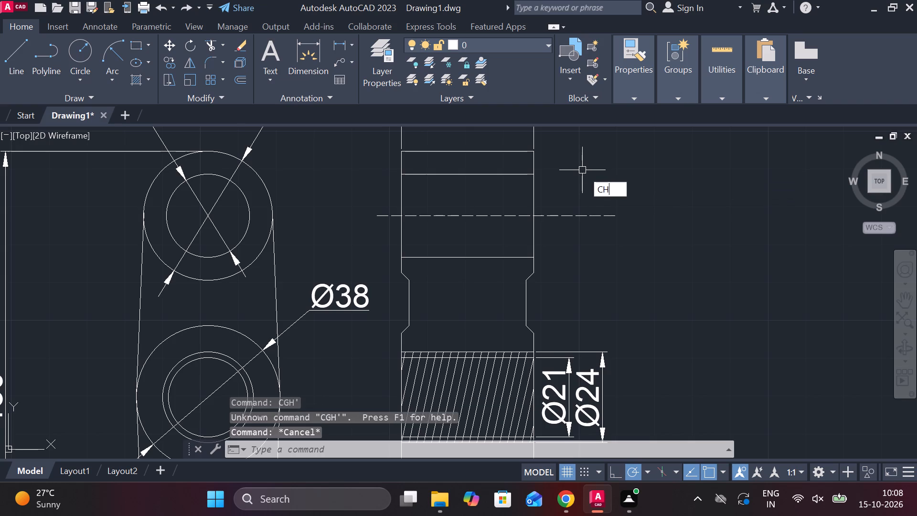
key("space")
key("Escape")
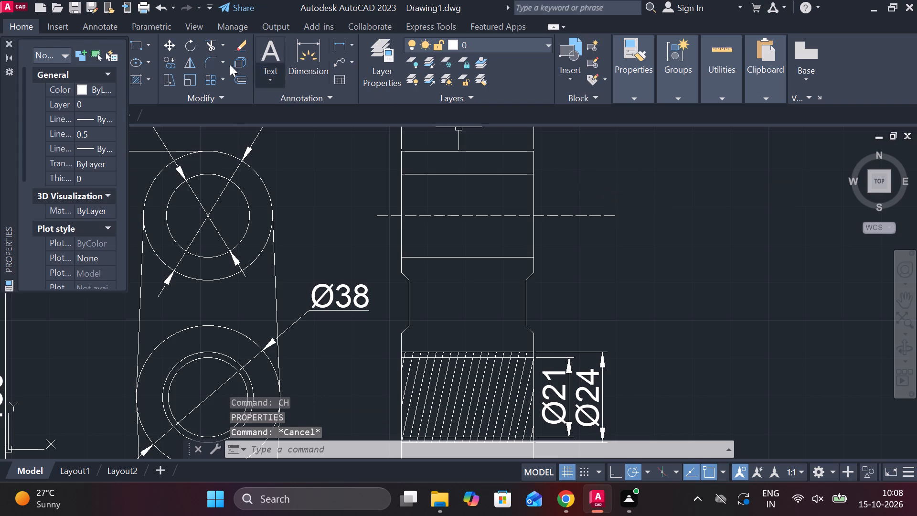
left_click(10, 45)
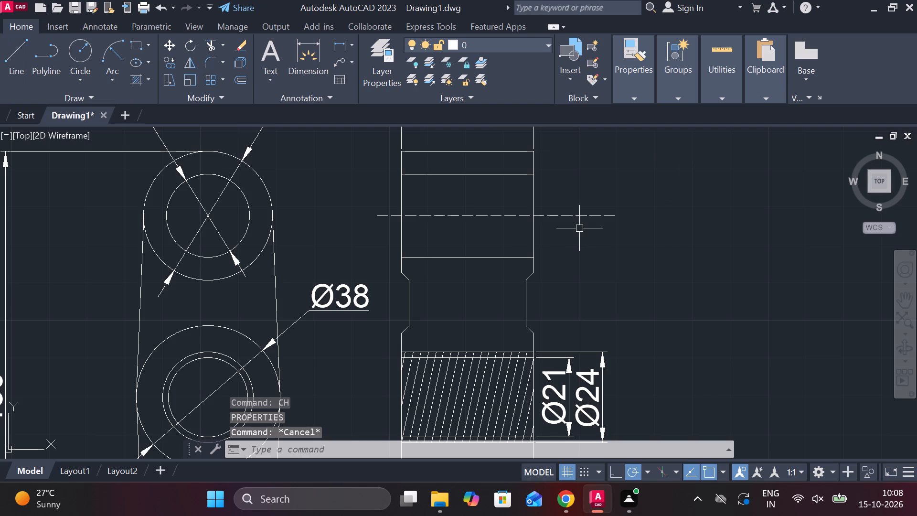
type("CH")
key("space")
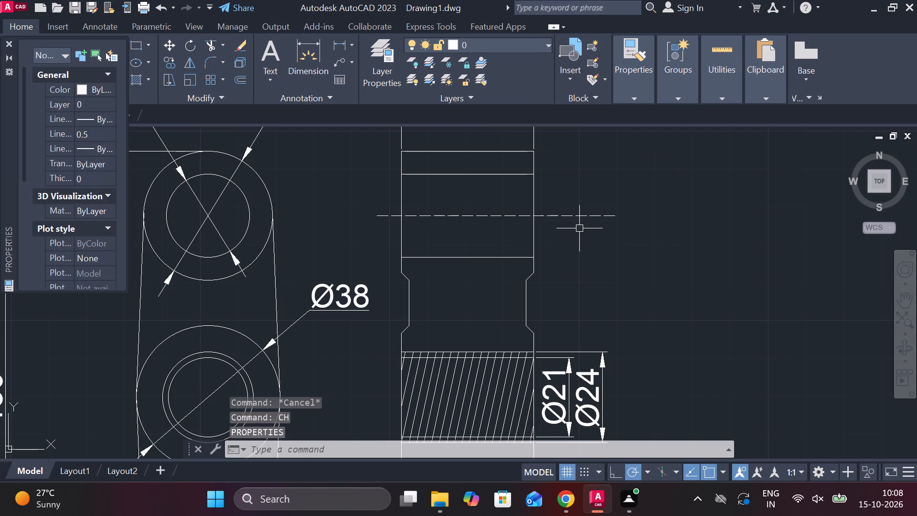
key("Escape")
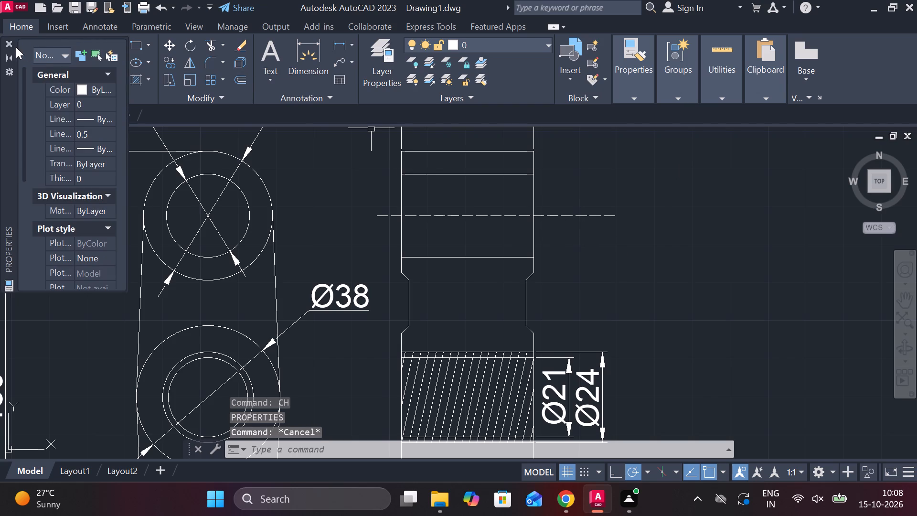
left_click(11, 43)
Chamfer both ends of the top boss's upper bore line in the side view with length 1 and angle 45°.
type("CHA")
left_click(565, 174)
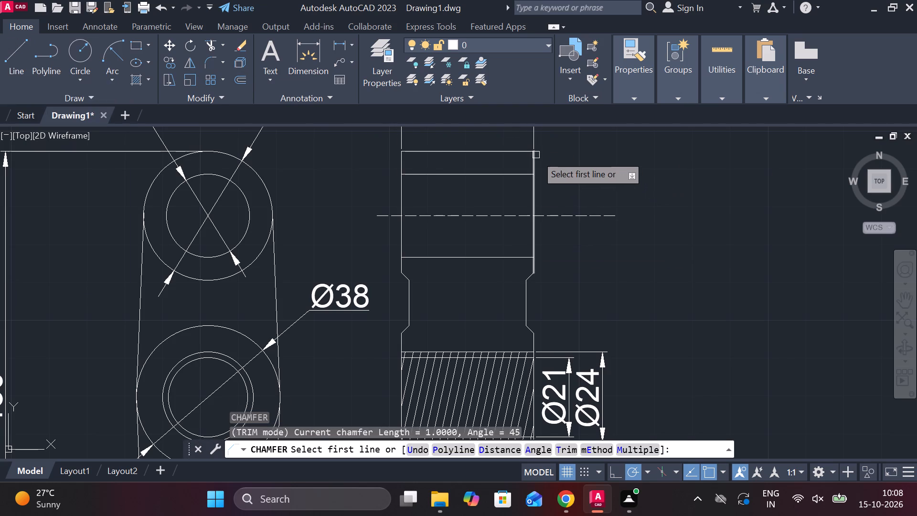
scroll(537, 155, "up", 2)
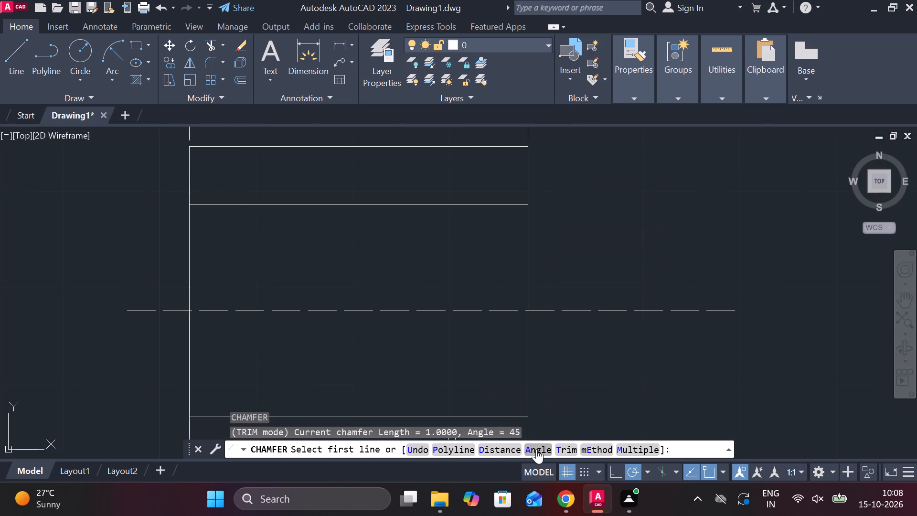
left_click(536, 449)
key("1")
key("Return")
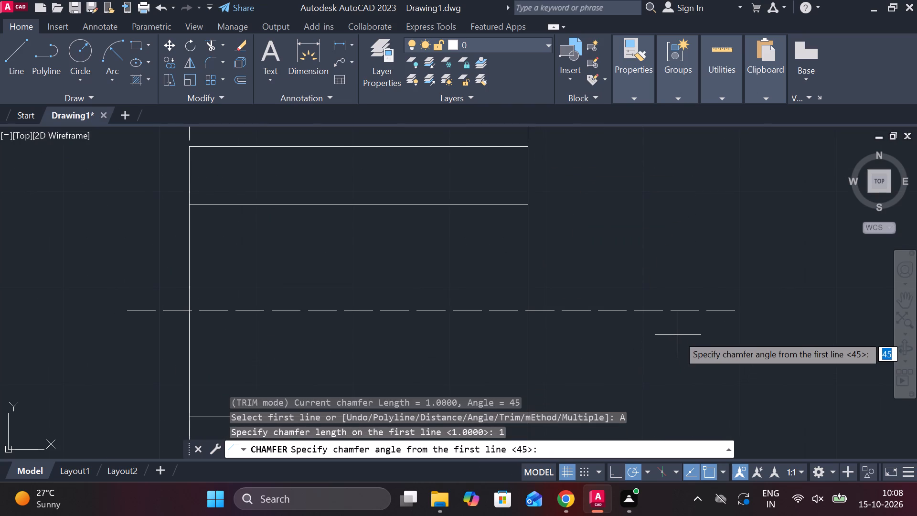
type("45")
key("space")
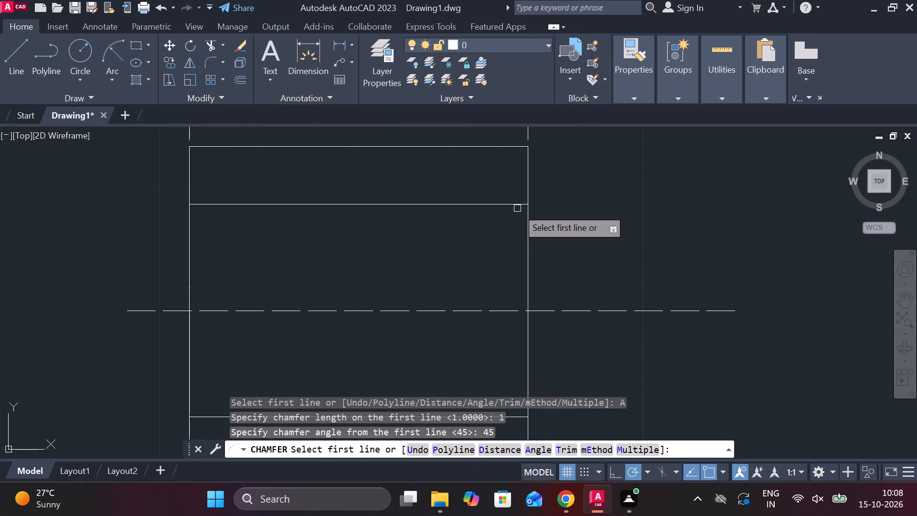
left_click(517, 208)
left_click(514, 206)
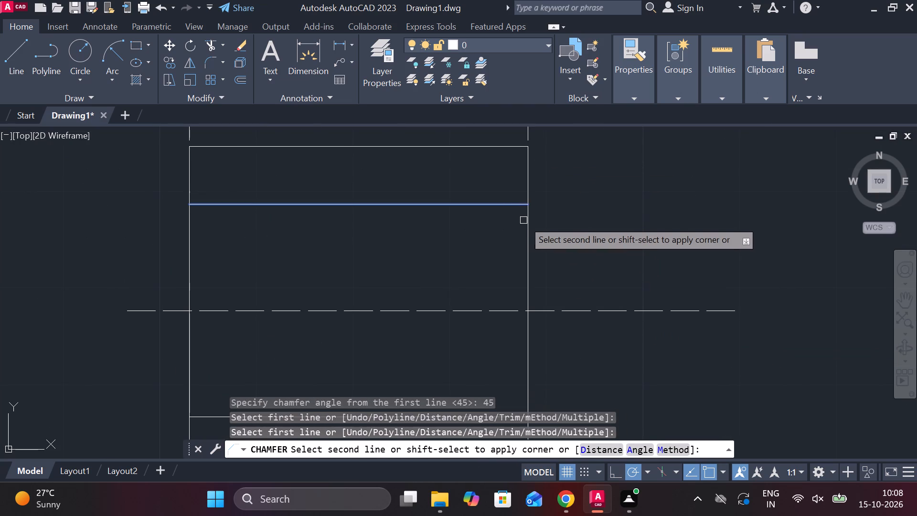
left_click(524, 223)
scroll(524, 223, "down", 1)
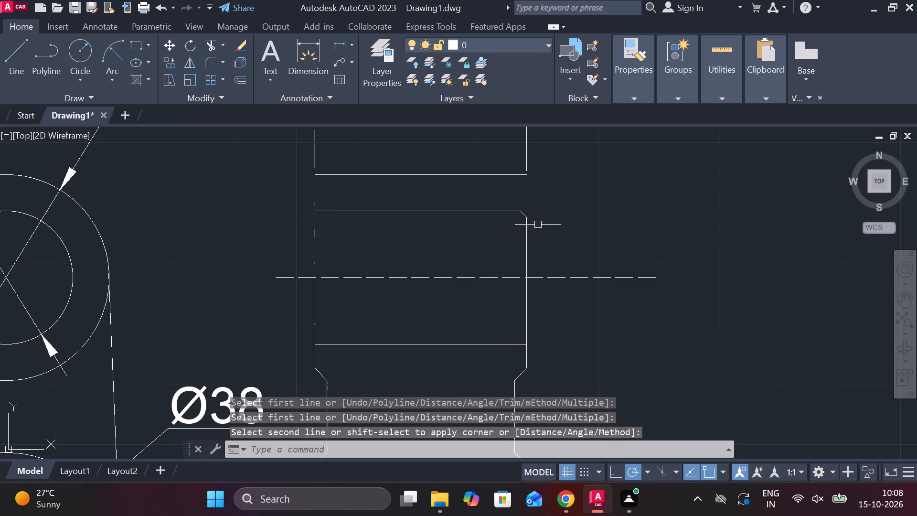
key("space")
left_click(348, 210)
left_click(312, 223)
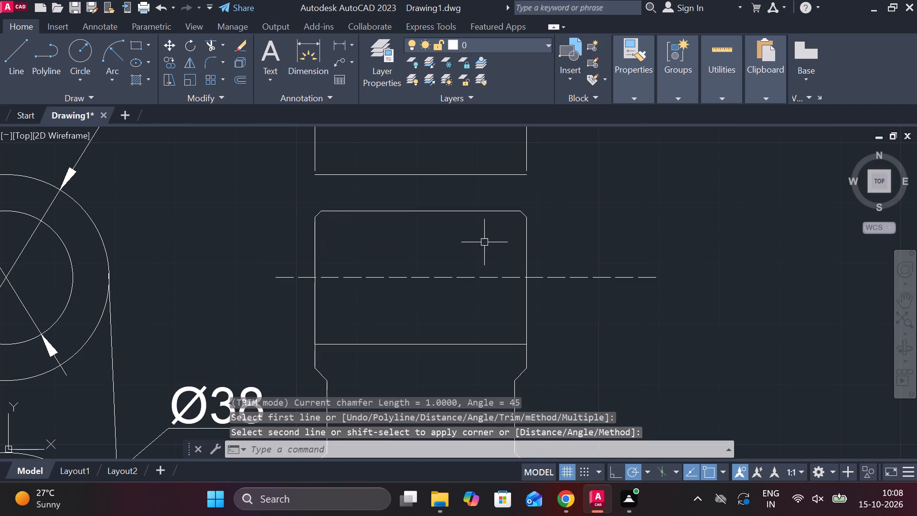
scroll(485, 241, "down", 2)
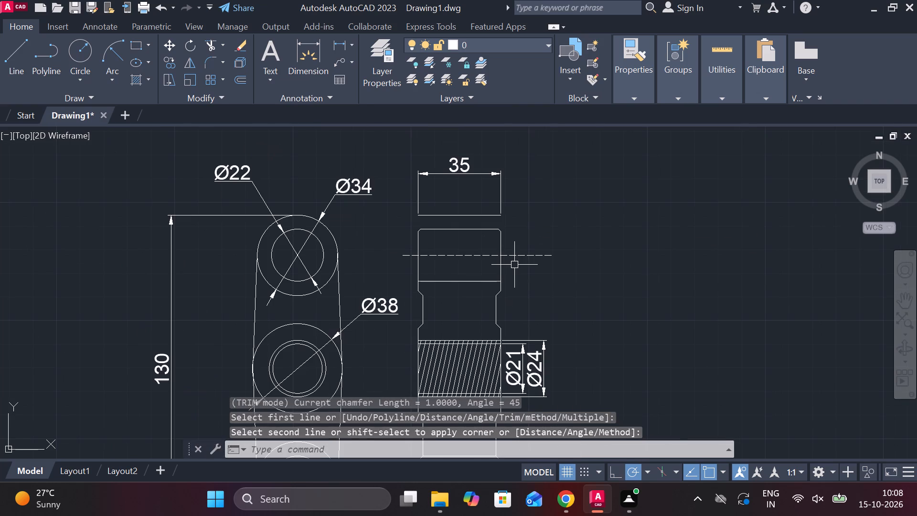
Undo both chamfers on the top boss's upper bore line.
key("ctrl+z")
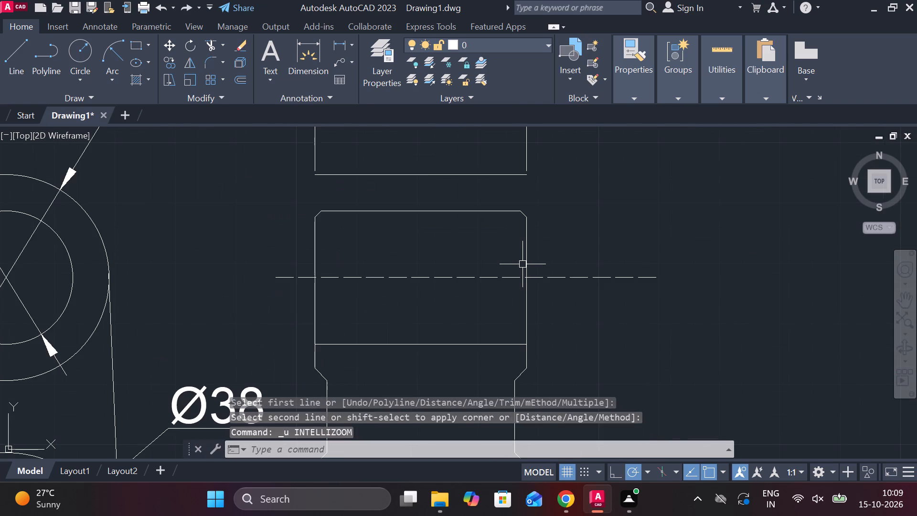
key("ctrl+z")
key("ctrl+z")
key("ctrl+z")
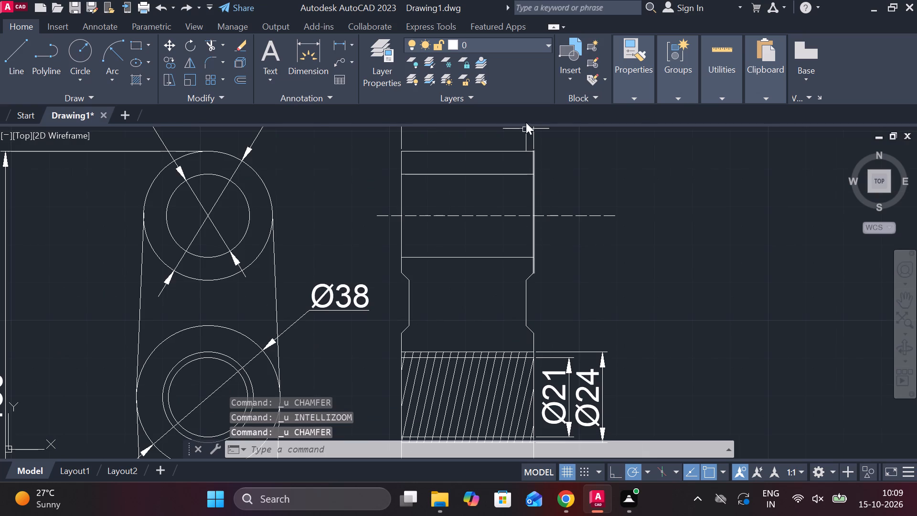
Chamfer both outer top corners of the top boss in the side view with length 1 and angle 45°.
scroll(526, 122, "up", 1)
scroll(536, 182, "up", 1)
middle_click_drag(578, 195, 575, 307)
type("CH")
left_click(647, 313)
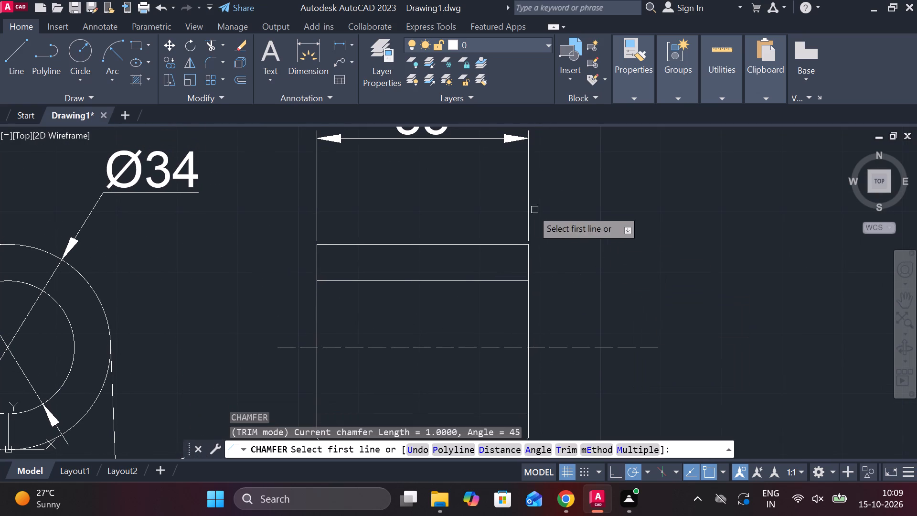
left_click(509, 245)
left_click(530, 261)
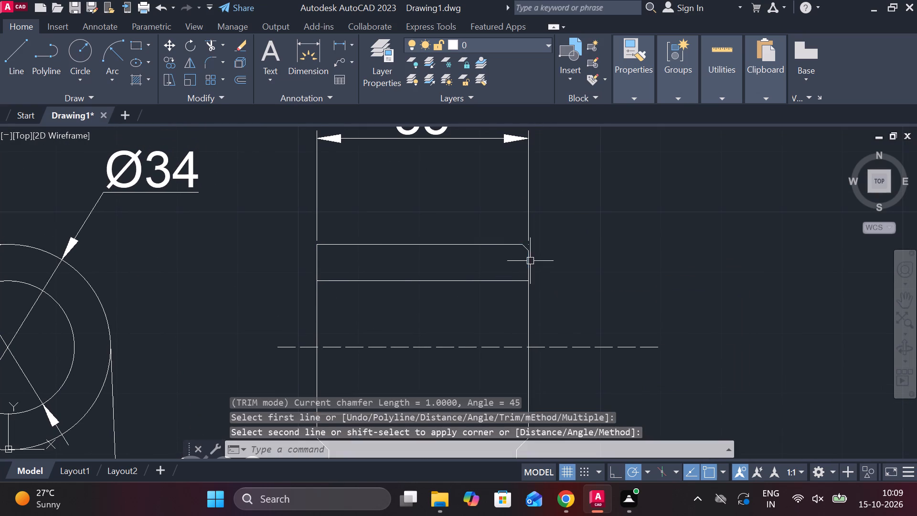
key("space")
left_click(335, 241)
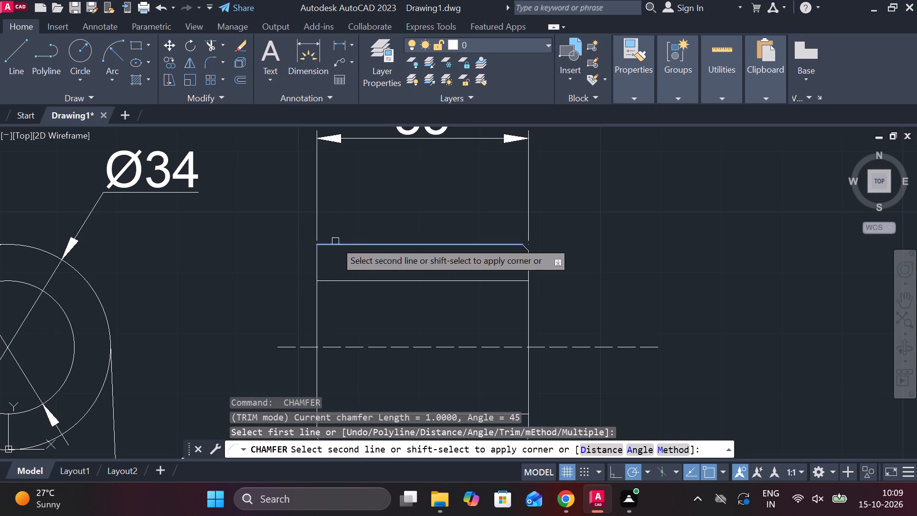
left_click(316, 257)
scroll(429, 279, "down", 1)
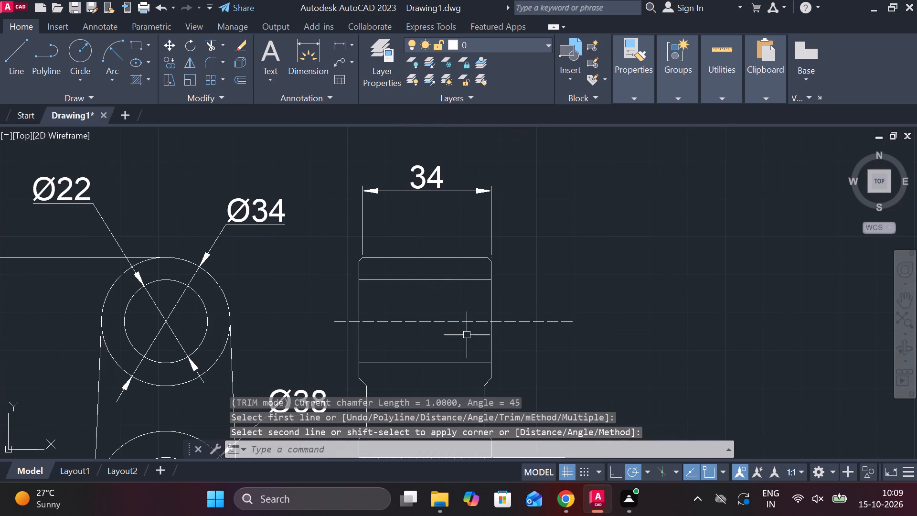
Chamfer both outer bottom corners of the bottom boss in the side view with length 1 and angle 45°.
middle_click_drag(475, 336, 474, 161)
scroll(489, 201, "down", 1)
scroll(488, 325, "up", 1)
middle_click_drag(488, 325, 492, 145)
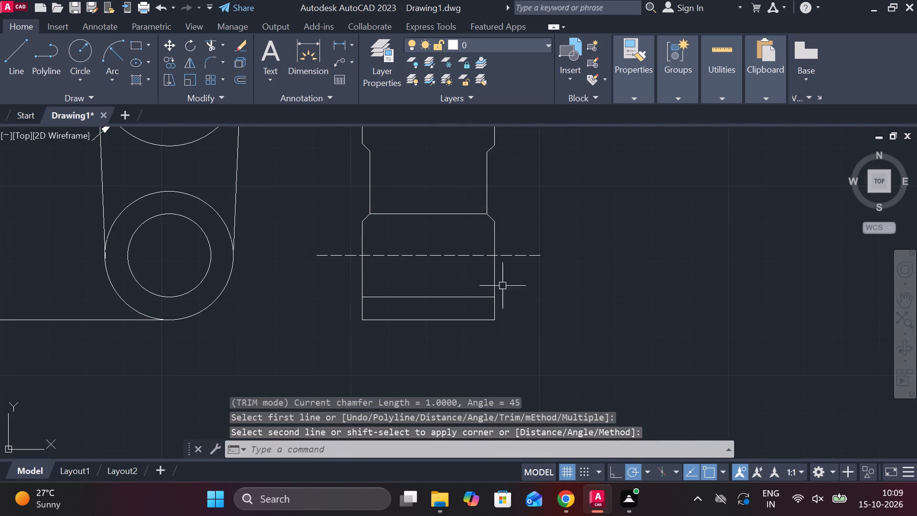
scroll(498, 297, "up", 2)
key("space")
left_click(473, 359)
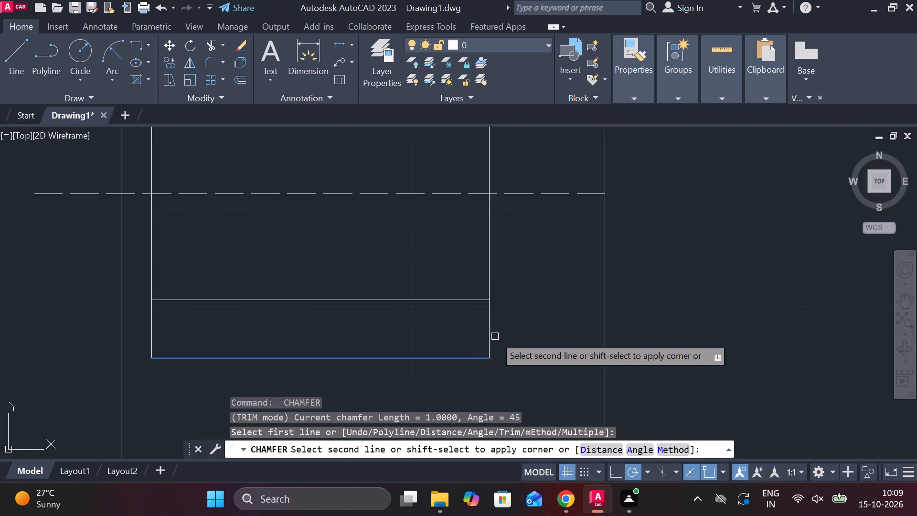
left_click(491, 344)
scroll(491, 344, "down", 1)
scroll(320, 349, "up", 2)
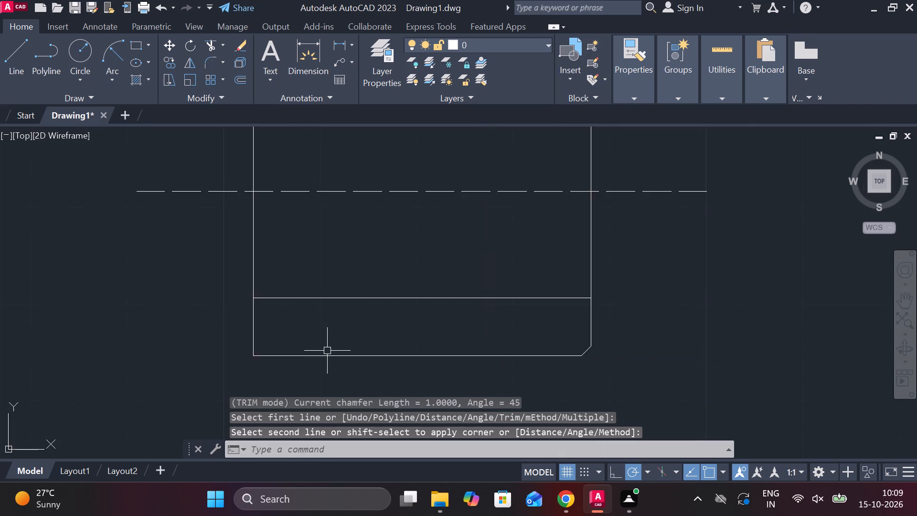
middle_click_drag(336, 351, 431, 331)
key("space")
left_click(299, 300)
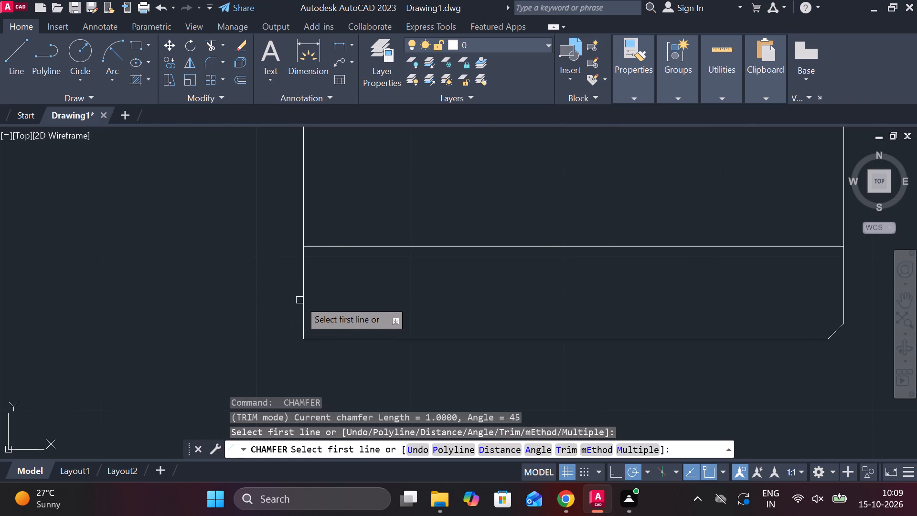
left_click(305, 309)
left_click(316, 342)
scroll(390, 310, "down", 3)
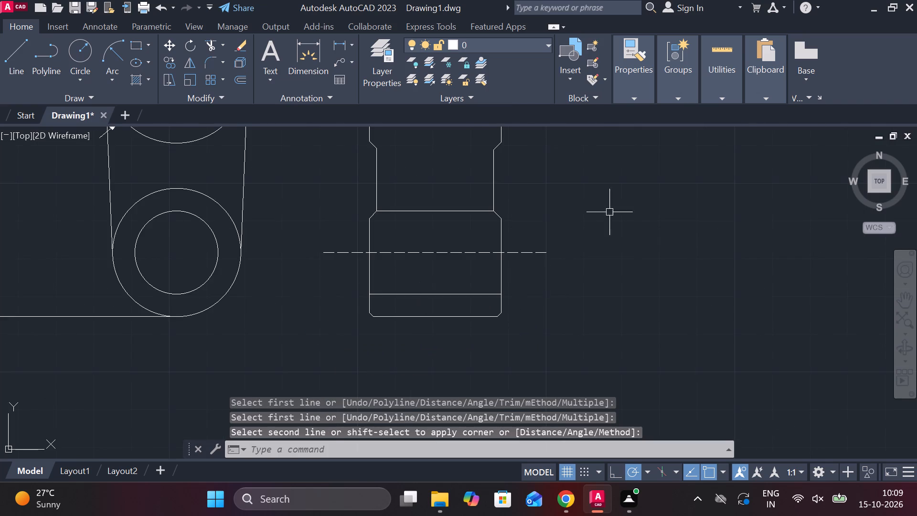
Hatch the strip above the top bore and the section between the top and threaded bores with ANSI32 at scale 0.3.
scroll(612, 208, "down", 2)
middle_click_drag(614, 208, 503, 380)
key("Escape")
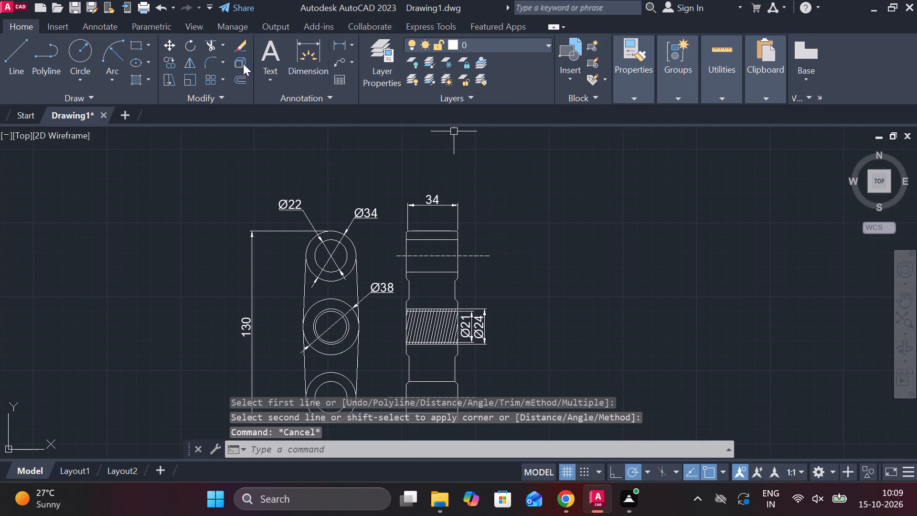
left_click(139, 79)
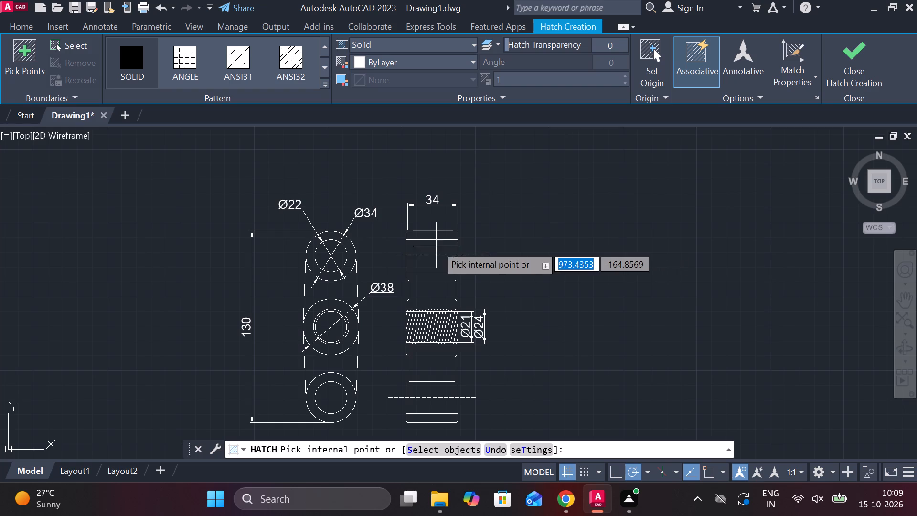
left_click(562, 76)
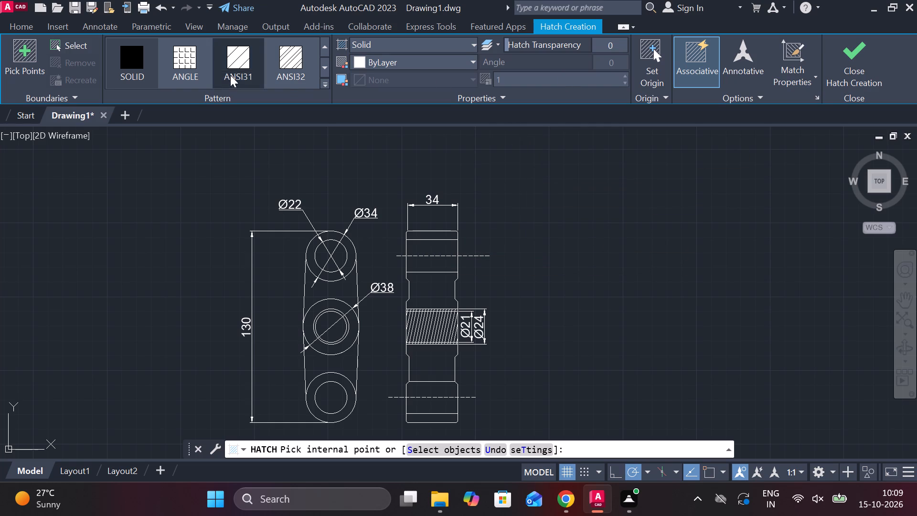
left_click(273, 59)
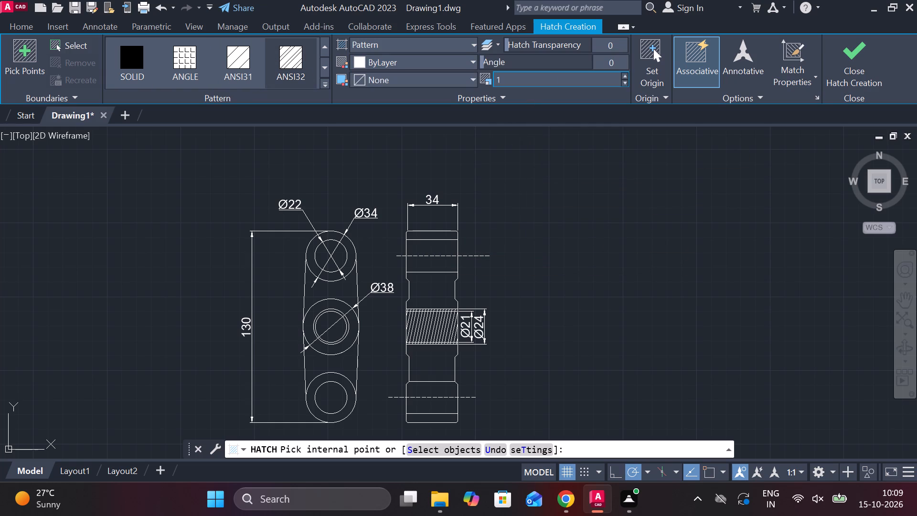
left_click_drag(518, 80, 483, 80)
type(".3")
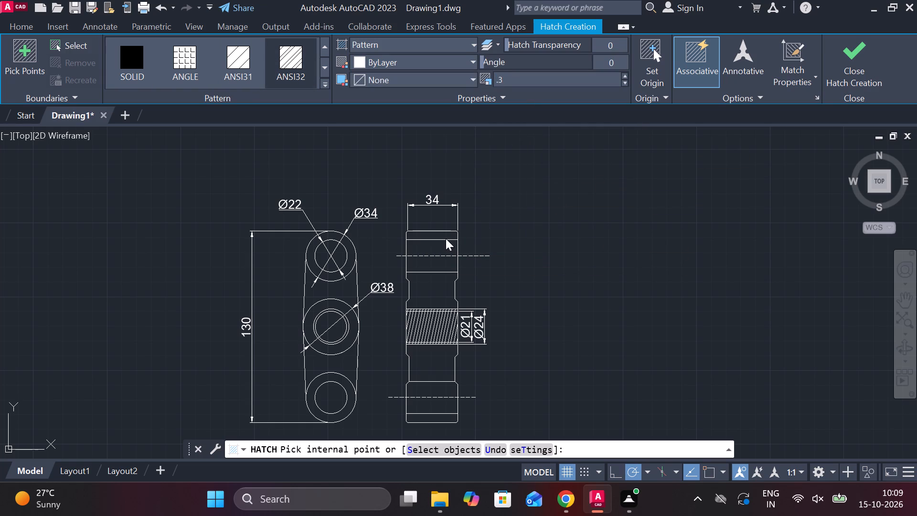
scroll(446, 236, "up", 1)
key("Return")
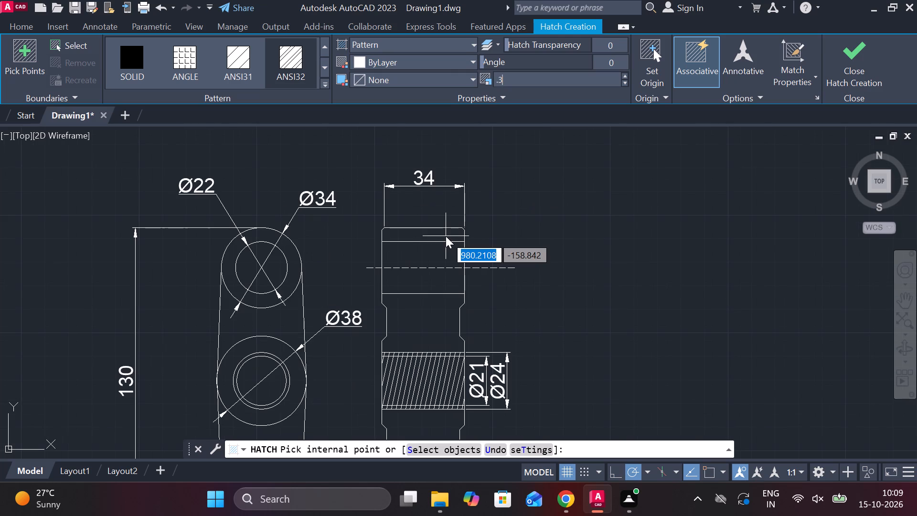
left_click(437, 236)
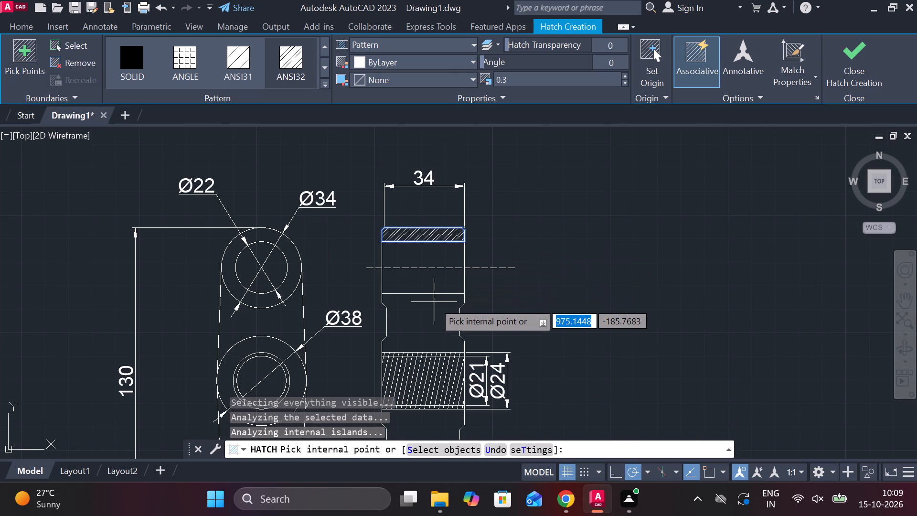
left_click(427, 322)
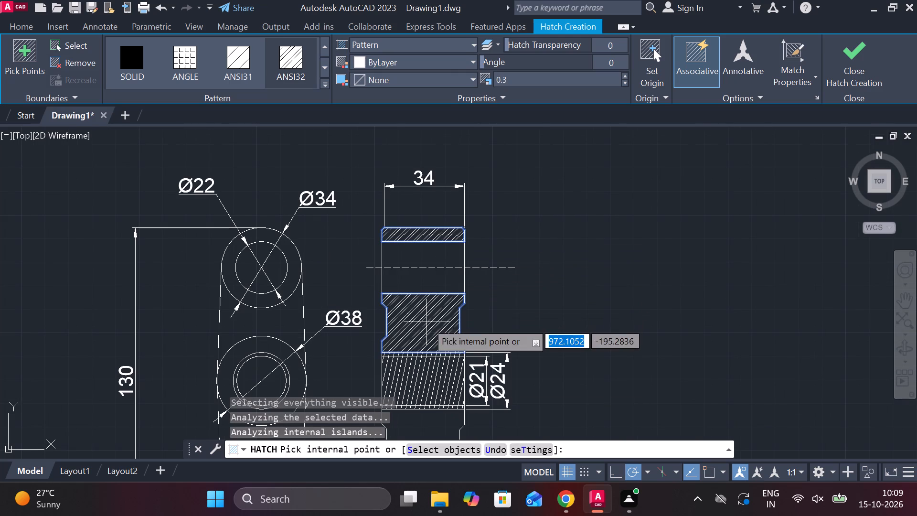
Set the scale of the ANSI32 hatch on the top strip and upper section of the side view to 0.25.
left_click_drag(522, 83, 490, 82)
type(".1")
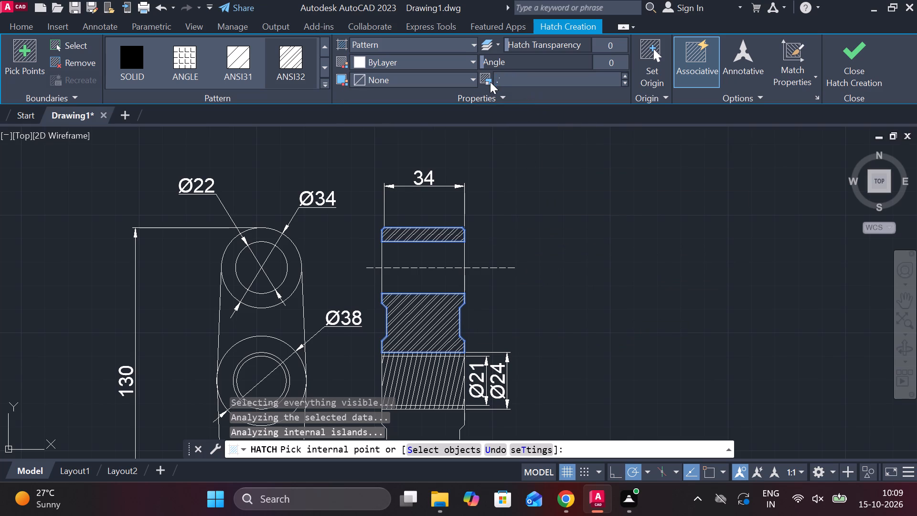
key("Return")
left_click(526, 82)
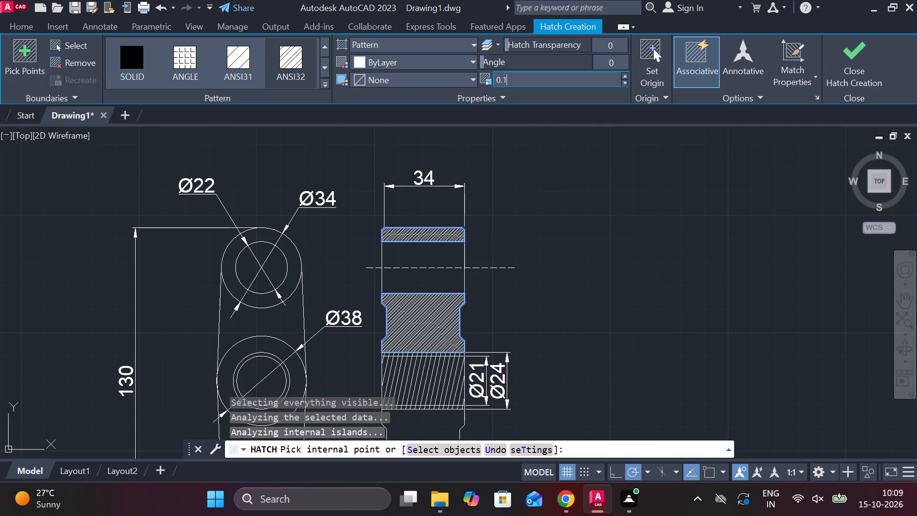
type(".2")
key("5")
key("Return")
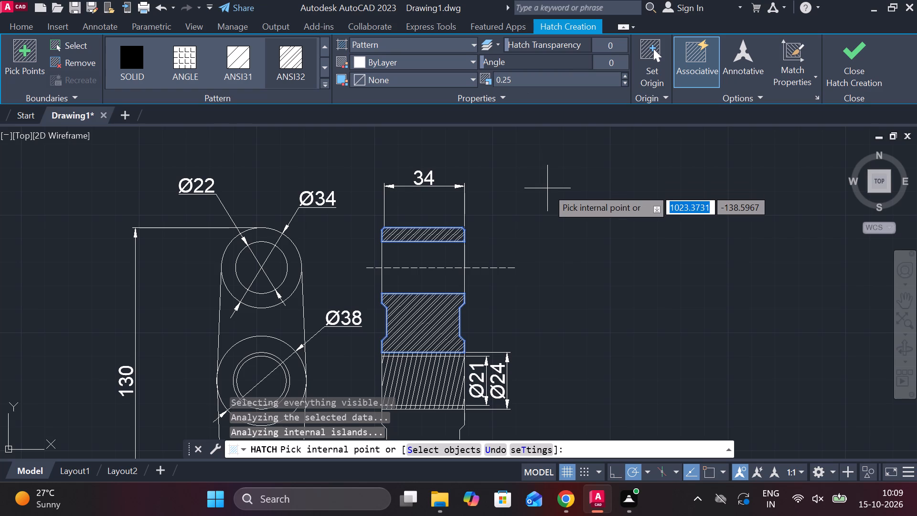
Extend the hatch to the section below the threaded bore and the strip under the bottom bore.
middle_click_drag(561, 269, 569, 175)
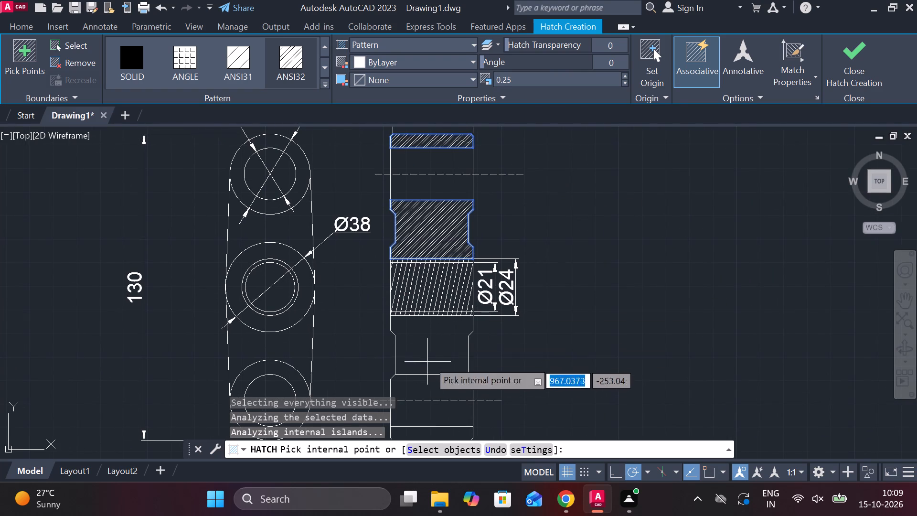
left_click(430, 357)
middle_click_drag(494, 360, 554, 216)
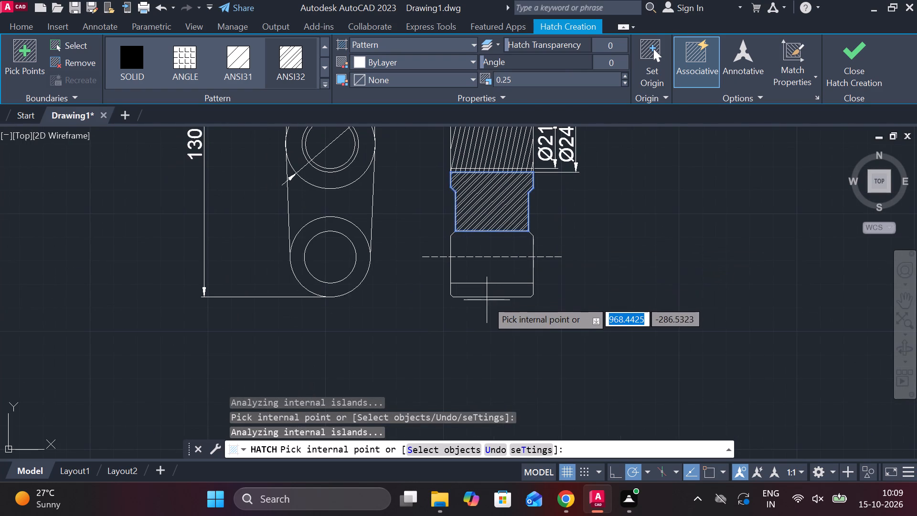
left_click(488, 292)
middle_click_drag(687, 262, 684, 272)
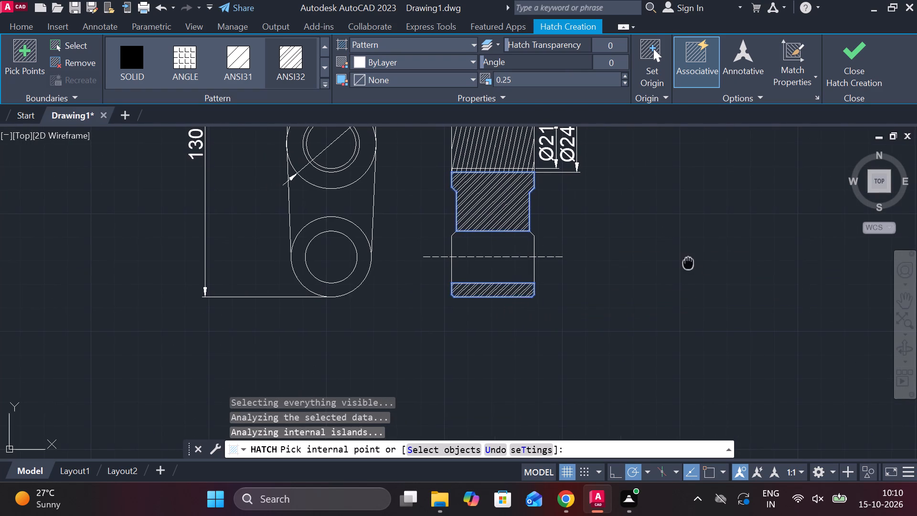
middle_click_drag(684, 272, 602, 380)
left_click(865, 67)
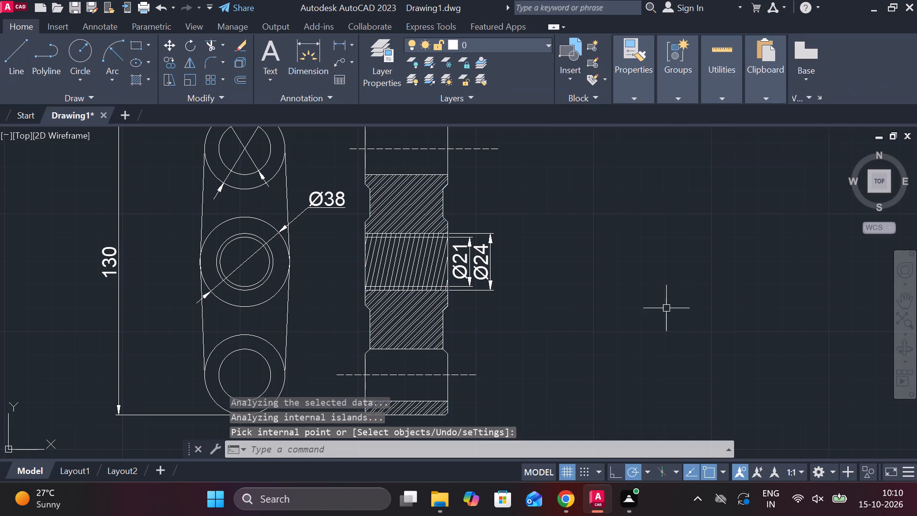
Gradient-fill both halves of the top and bottom bores in the side view, using 41,49,137 for both colours.
scroll(631, 300, "down", 1)
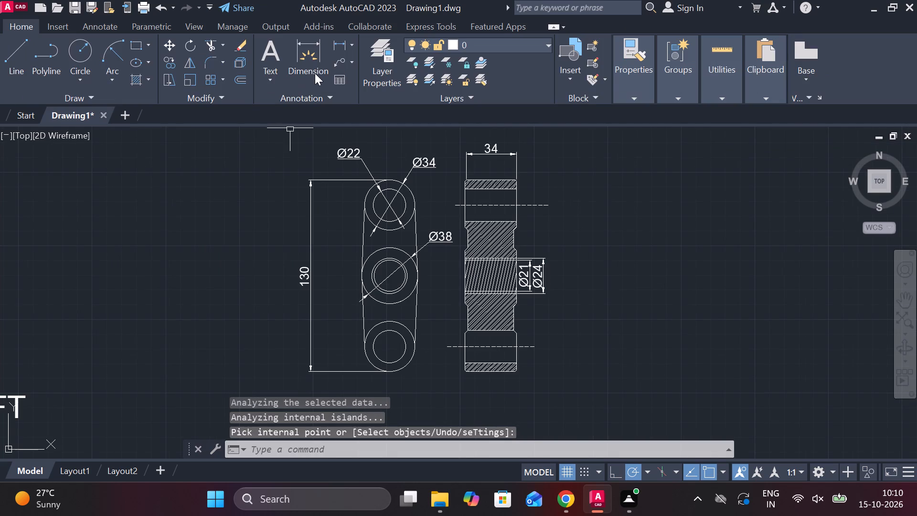
left_click(149, 78)
left_click(161, 131)
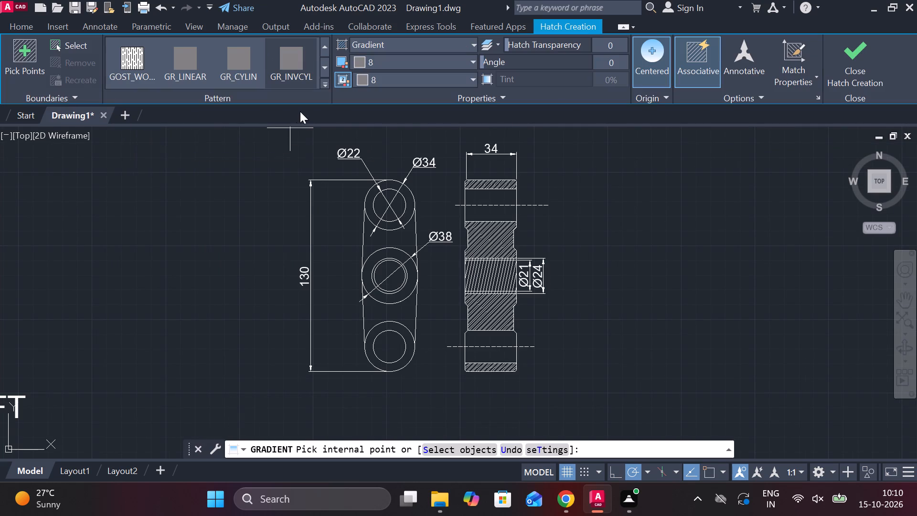
left_click(464, 68)
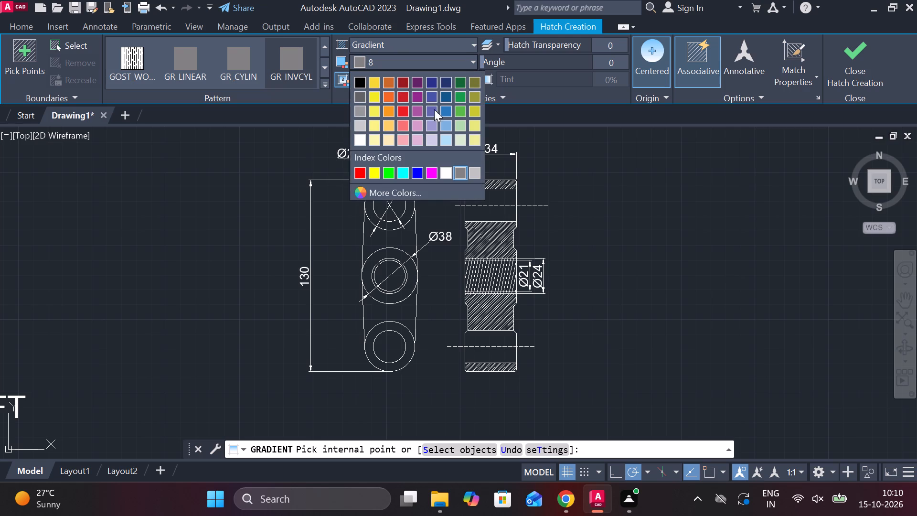
left_click(435, 87)
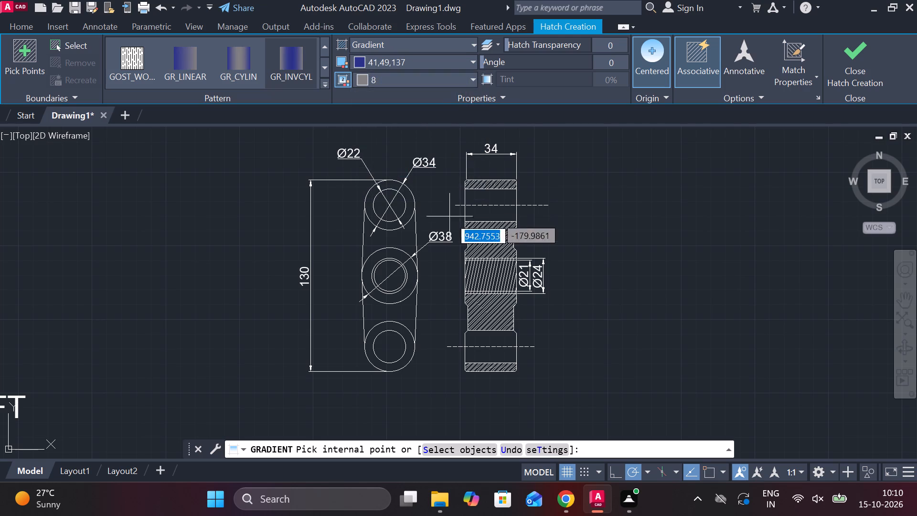
left_click(399, 75)
left_click(434, 104)
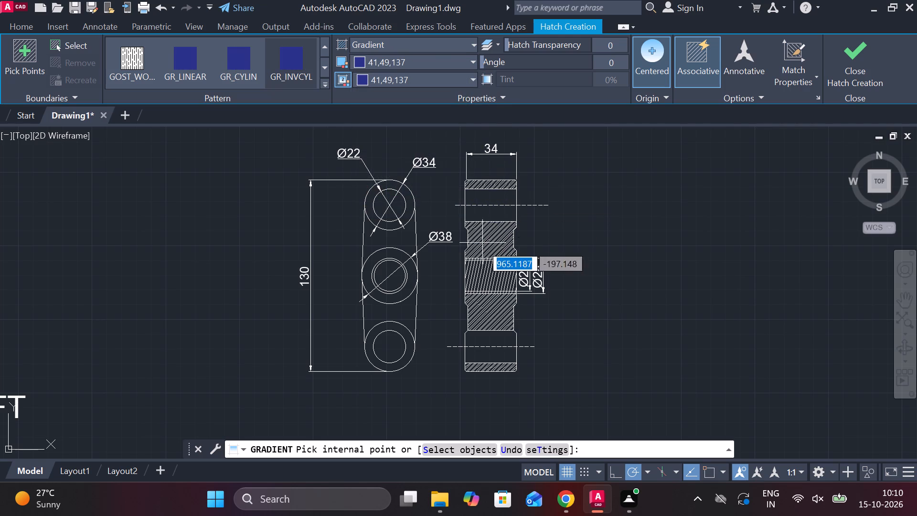
left_click(485, 204)
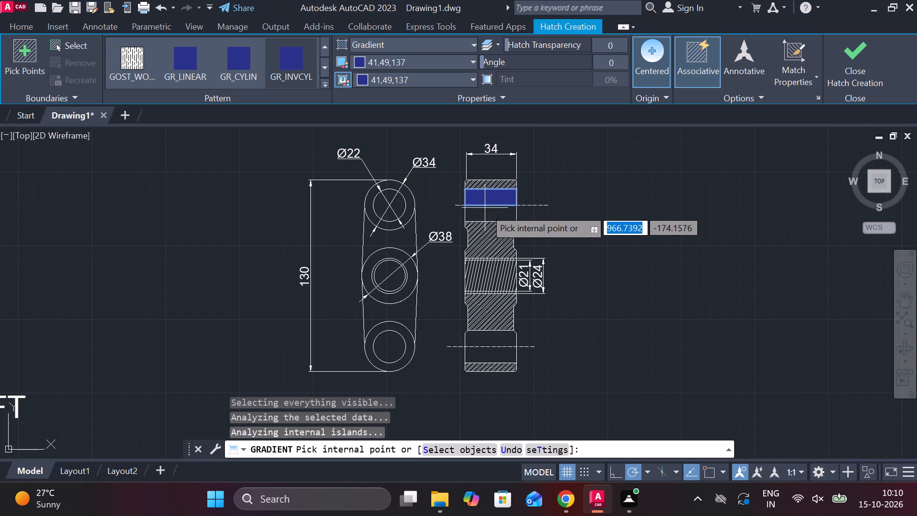
left_click(485, 212)
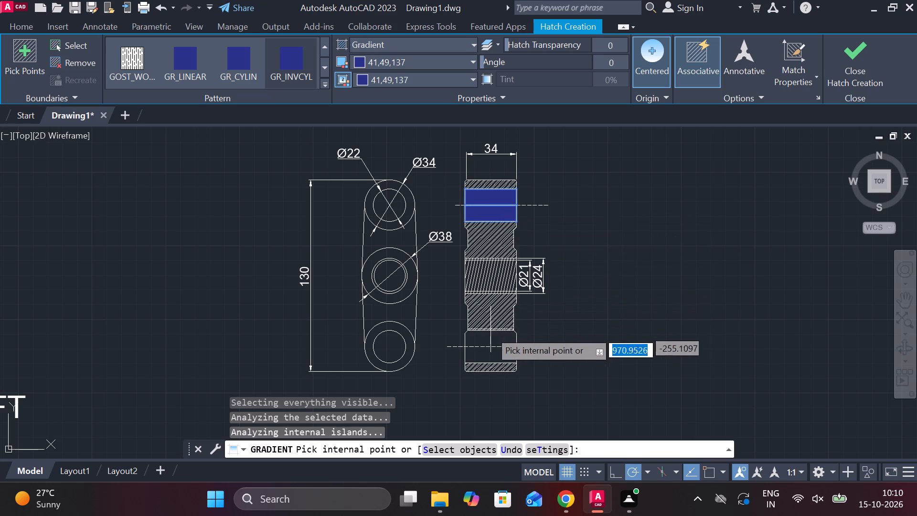
left_click(486, 342)
left_click(491, 353)
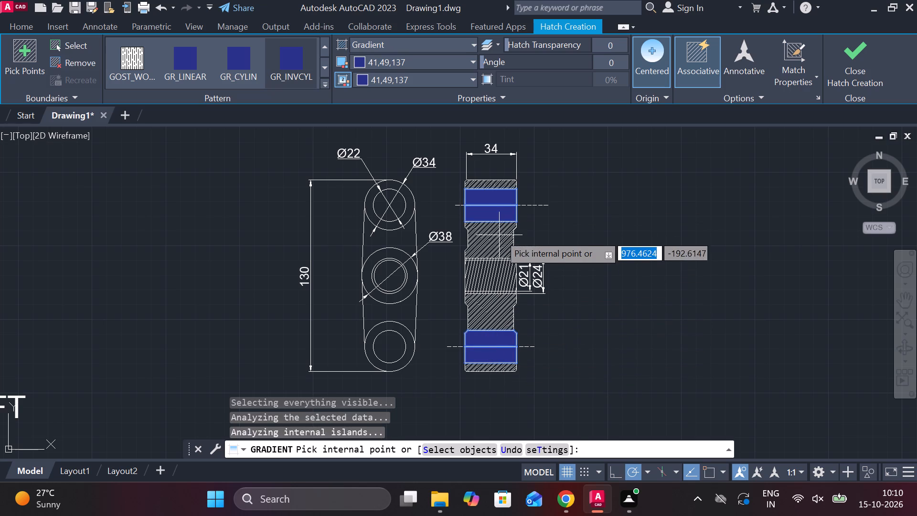
Fill the sections above and below the threaded bore and both outer end strips with the same blue gradient.
left_click(499, 229)
left_click(501, 184)
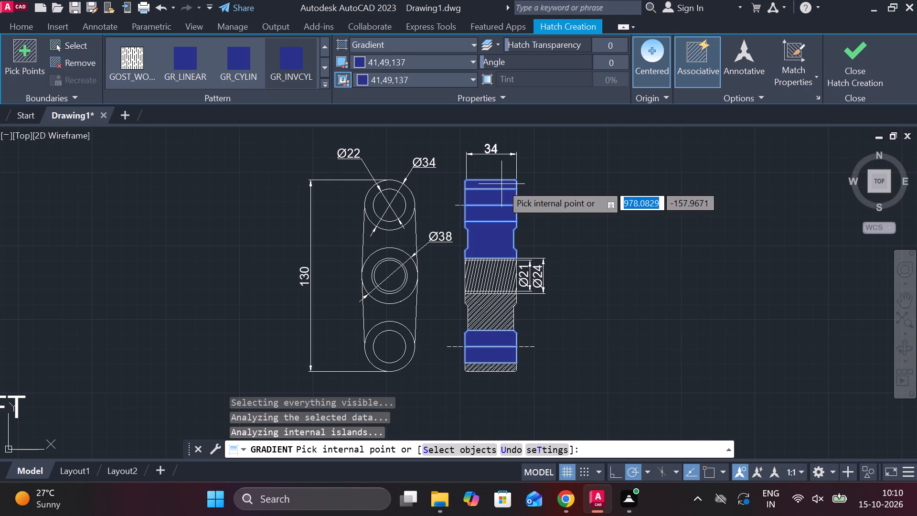
double_click(486, 322)
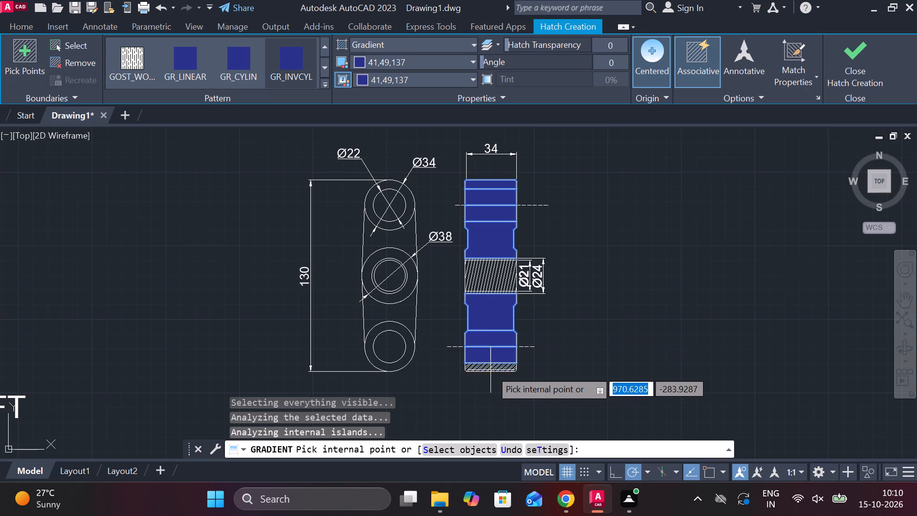
left_click(490, 370)
left_click(874, 68)
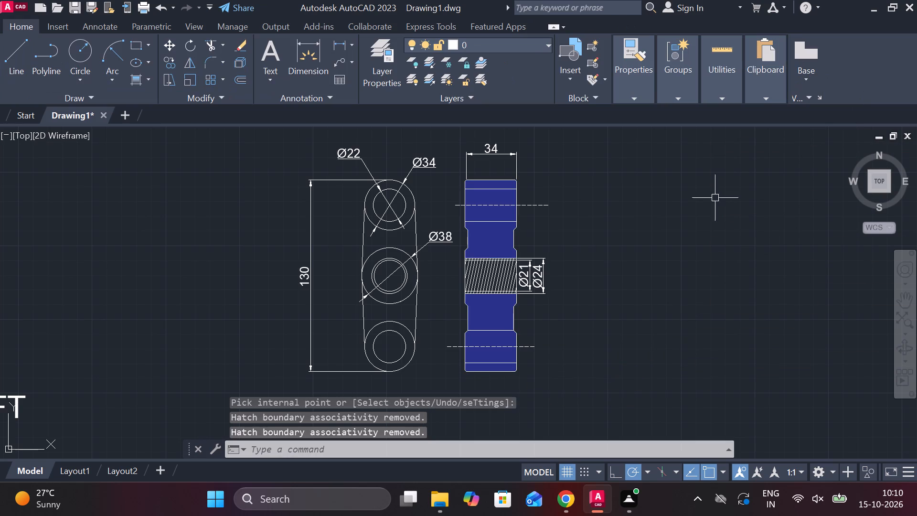
key("Return")
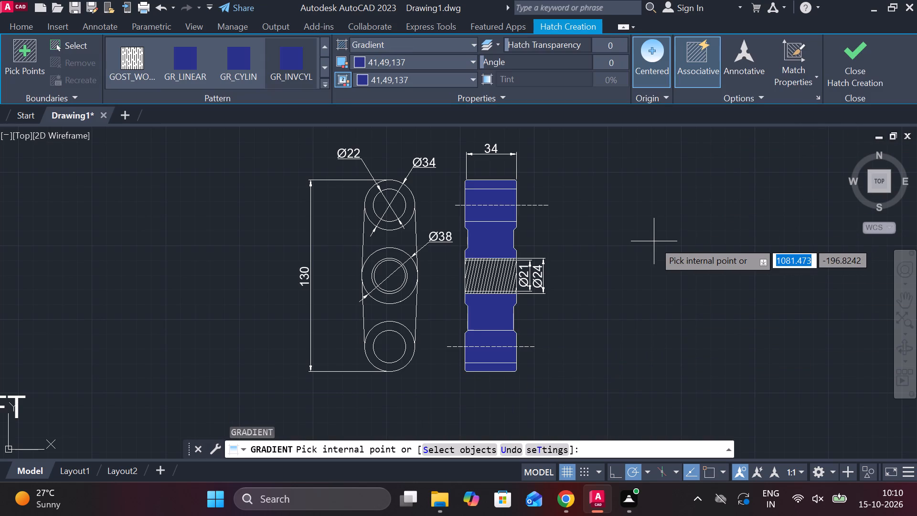
key("Escape")
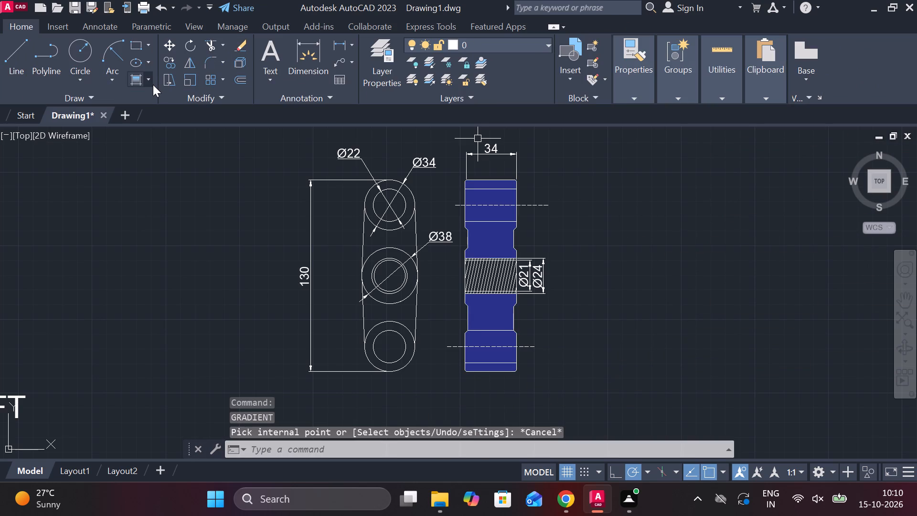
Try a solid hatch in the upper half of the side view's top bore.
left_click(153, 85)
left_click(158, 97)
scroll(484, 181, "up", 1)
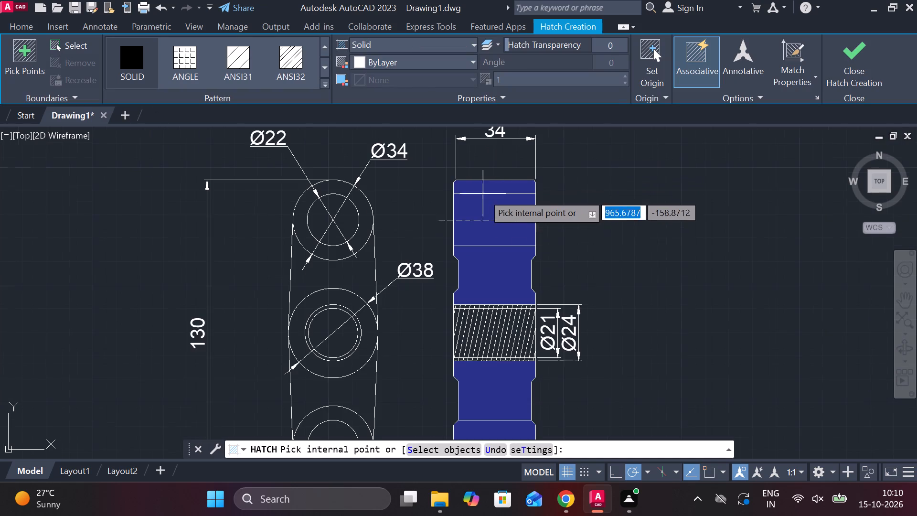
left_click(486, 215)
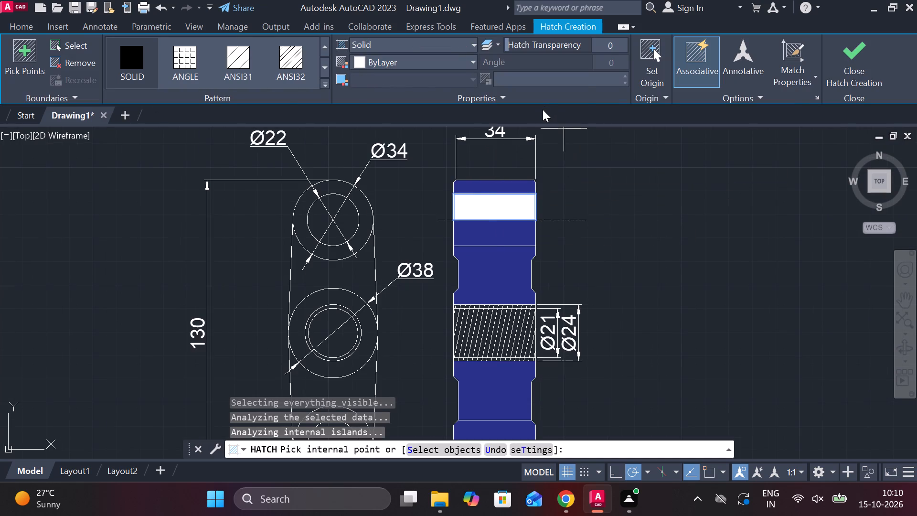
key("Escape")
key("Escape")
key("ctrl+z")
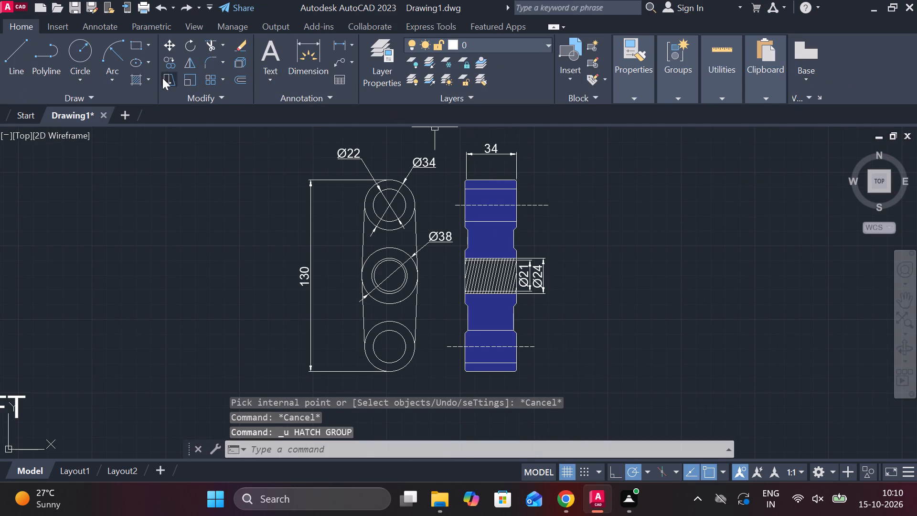
Hatch the strip above the top bore and the section above the threaded bore over the blue fill with ANSI32 at scale 0.25.
left_click(138, 80)
left_click(296, 64)
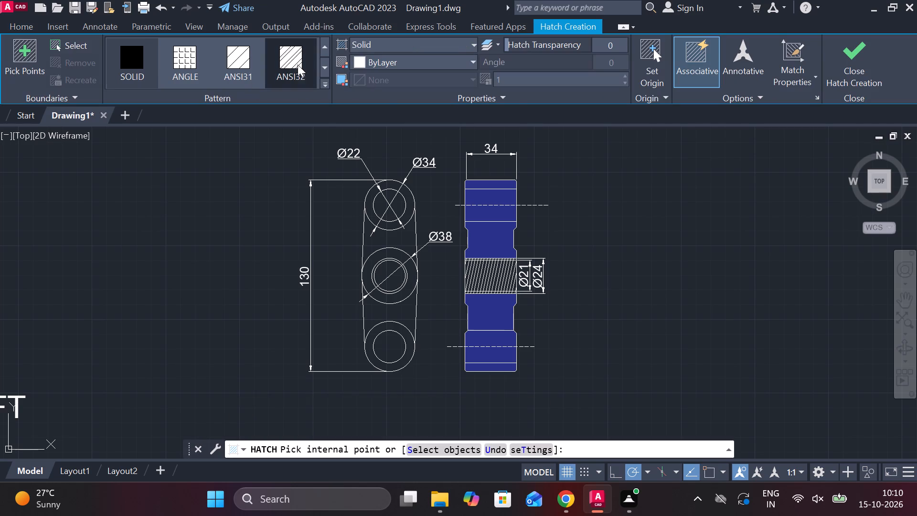
left_click_drag(517, 81, 498, 81)
key("period")
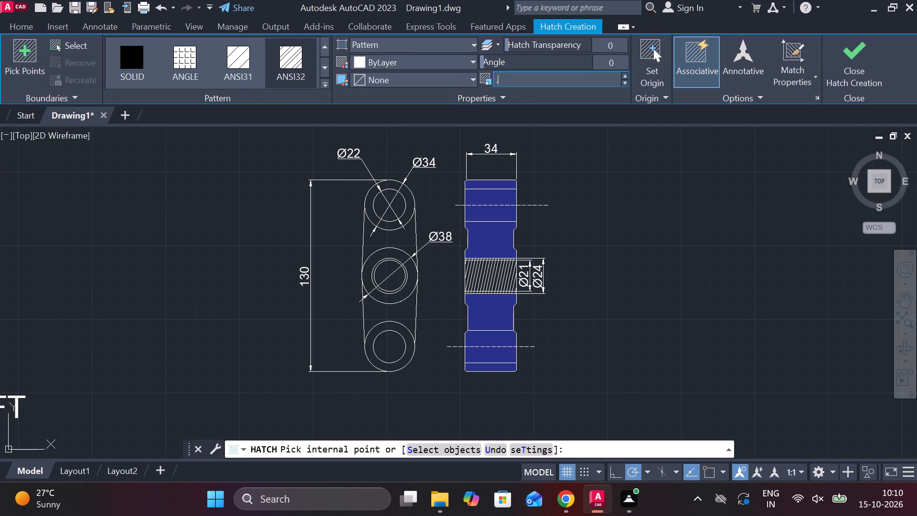
type("25")
key("Return")
double_click(491, 194)
scroll(491, 194, "up", 1)
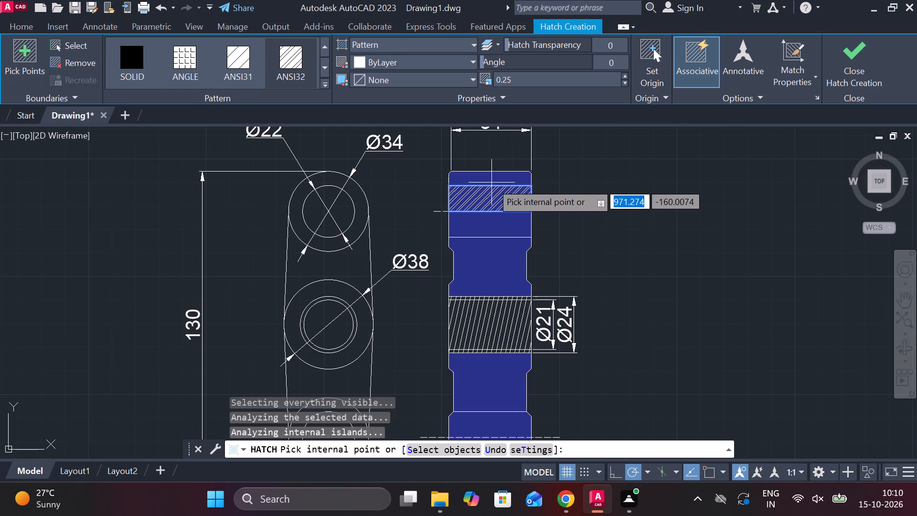
key("ctrl+z")
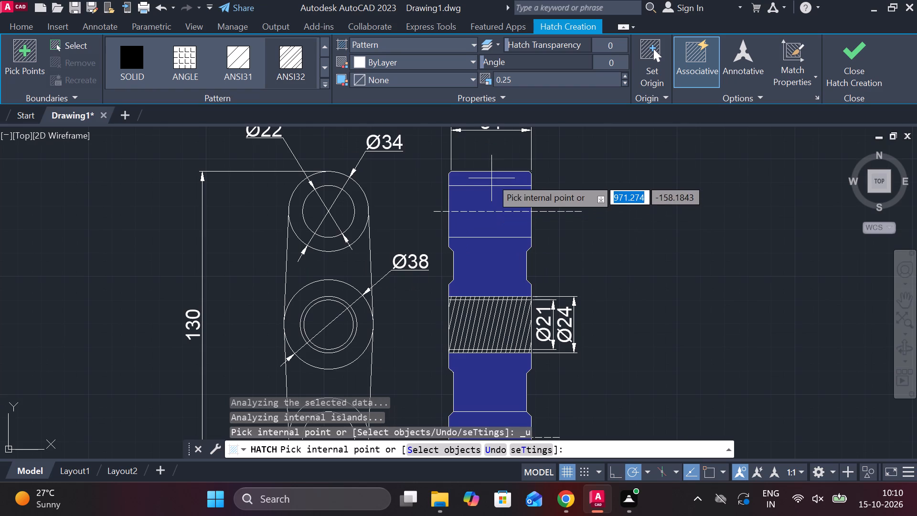
left_click(491, 175)
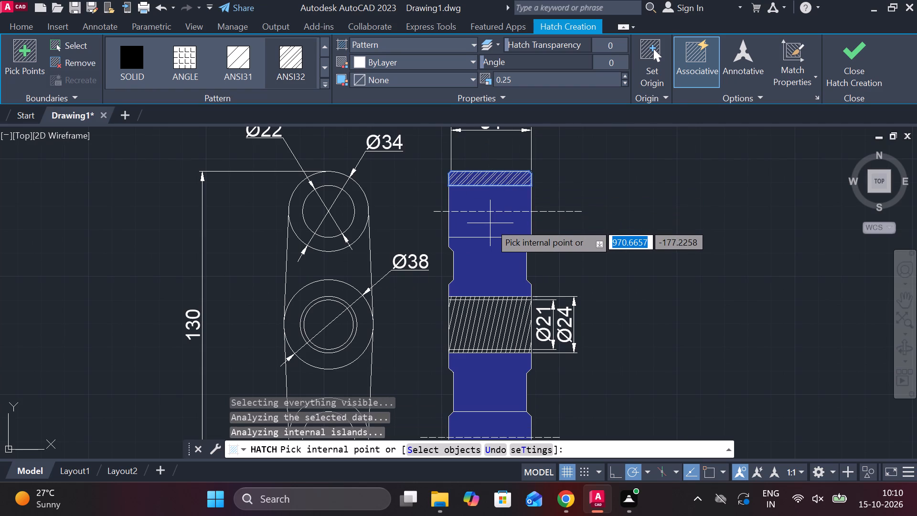
left_click(485, 265)
Hatch the section below the threaded bore and the strip under the bottom bore over the blue fill with the same pattern.
scroll(520, 279, "down", 1)
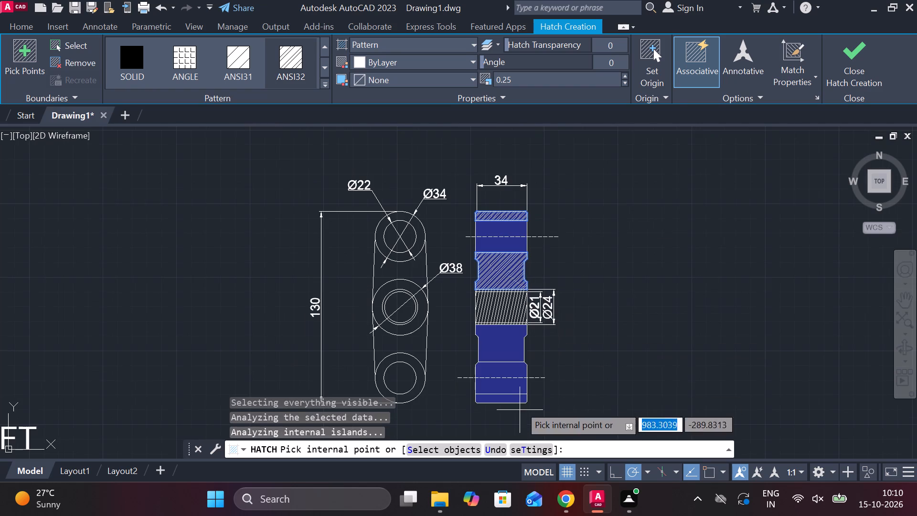
scroll(520, 355, "up", 1)
left_click(514, 353)
middle_click_drag(514, 353, 512, 293)
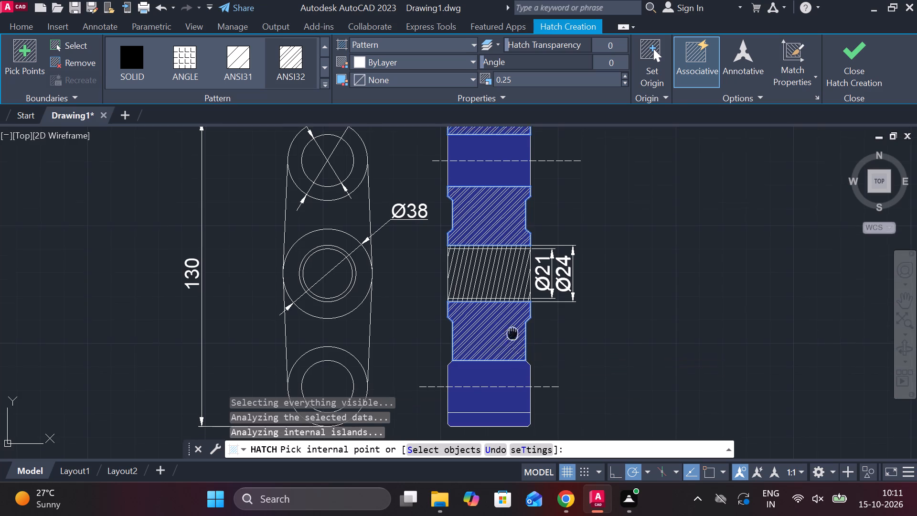
middle_click_drag(512, 293, 511, 273)
left_click(488, 346)
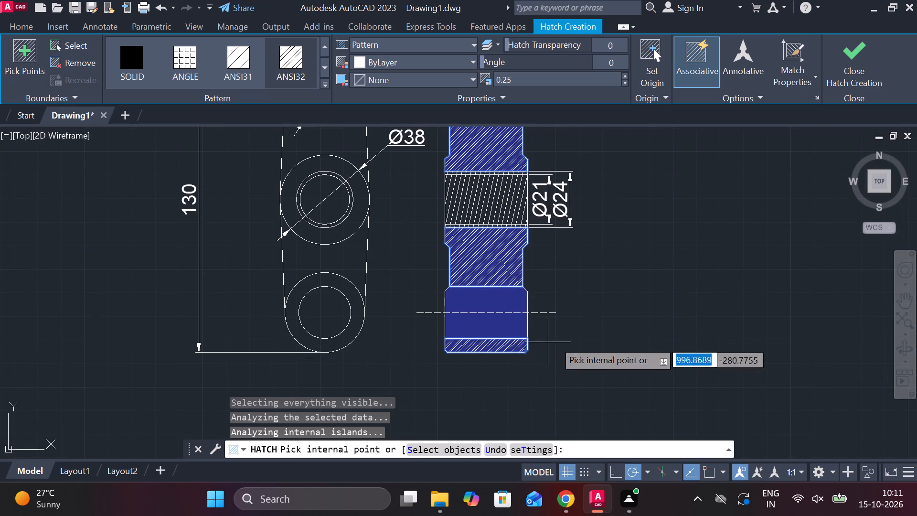
left_click(841, 82)
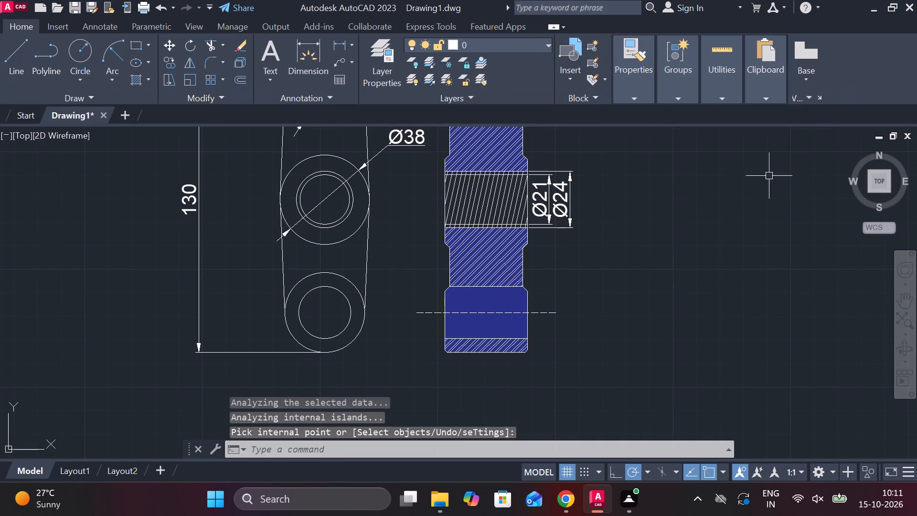
key("Escape")
scroll(608, 238, "down", 2)
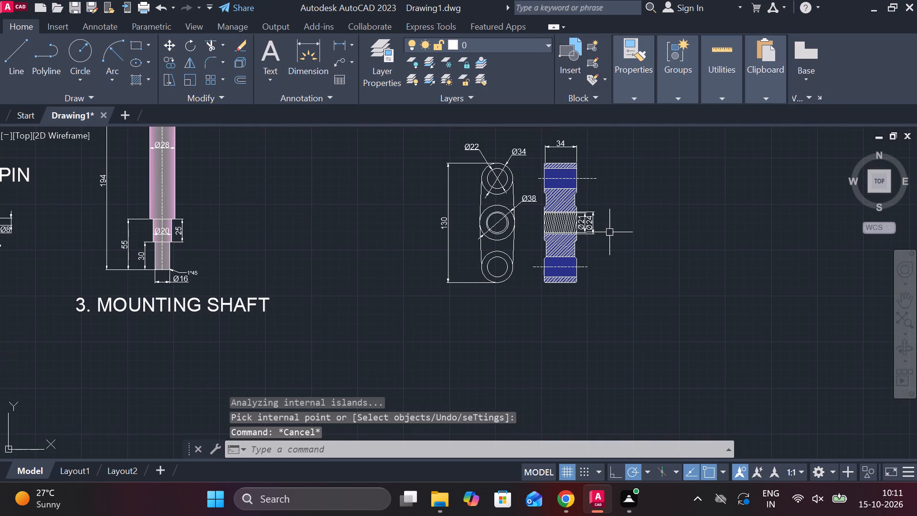
Add a horizontal linear dimension across the recessed neck above the threaded bore in the link's side view.
scroll(611, 219, "up", 1)
middle_click_drag(611, 219, 601, 247)
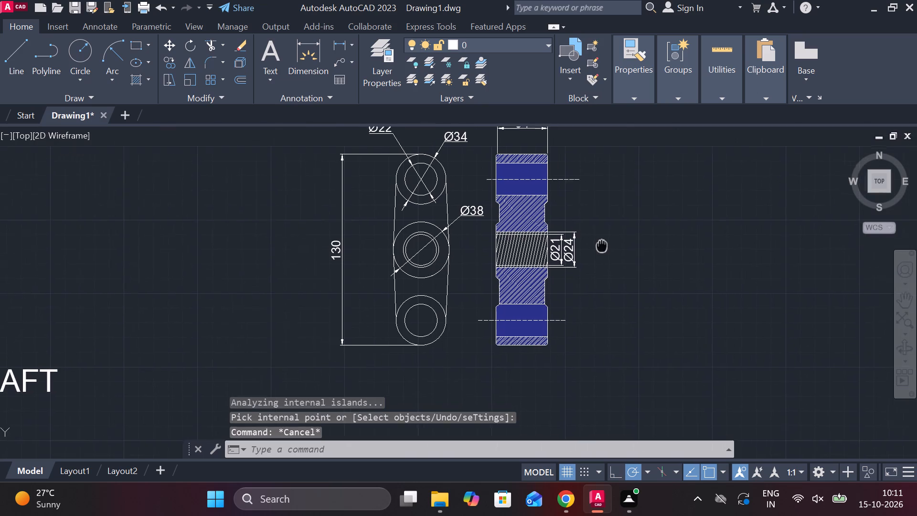
middle_click_drag(601, 247, 593, 258)
scroll(505, 328, "up", 1)
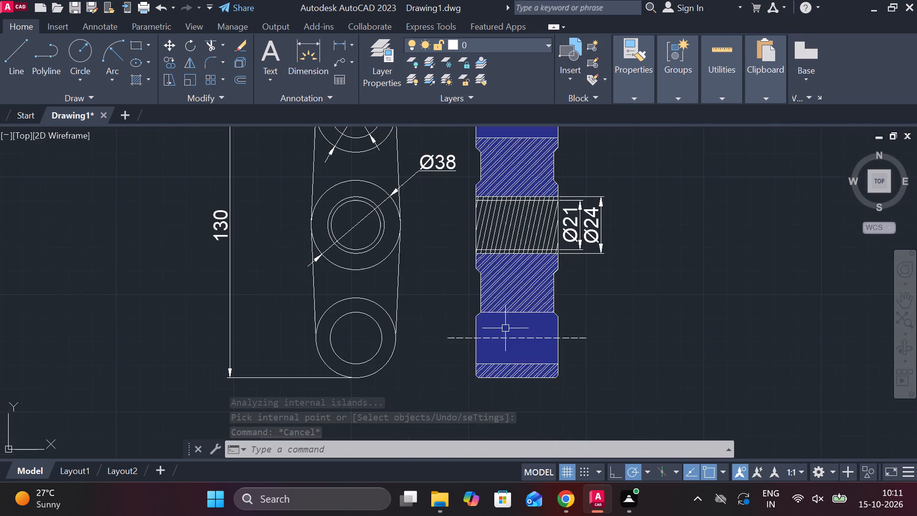
scroll(506, 292, "up", 2)
scroll(508, 292, "down", 4)
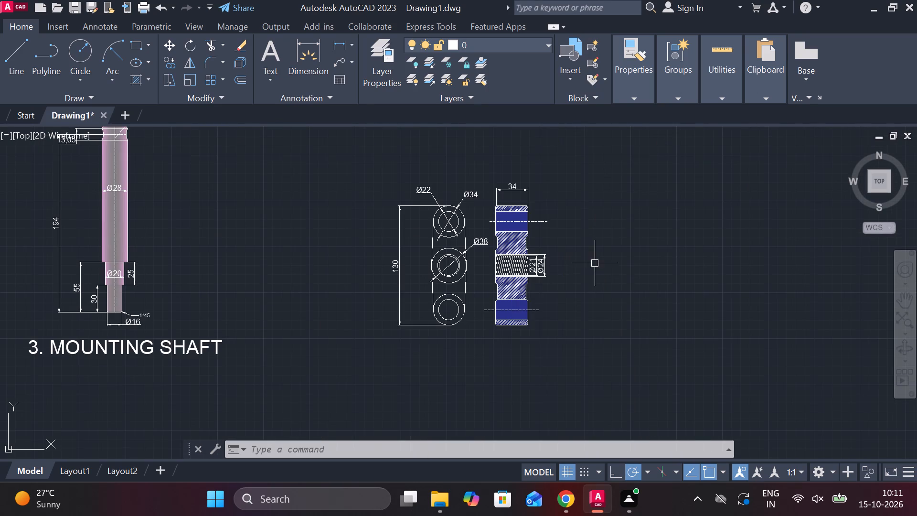
scroll(299, 323, "up", 1)
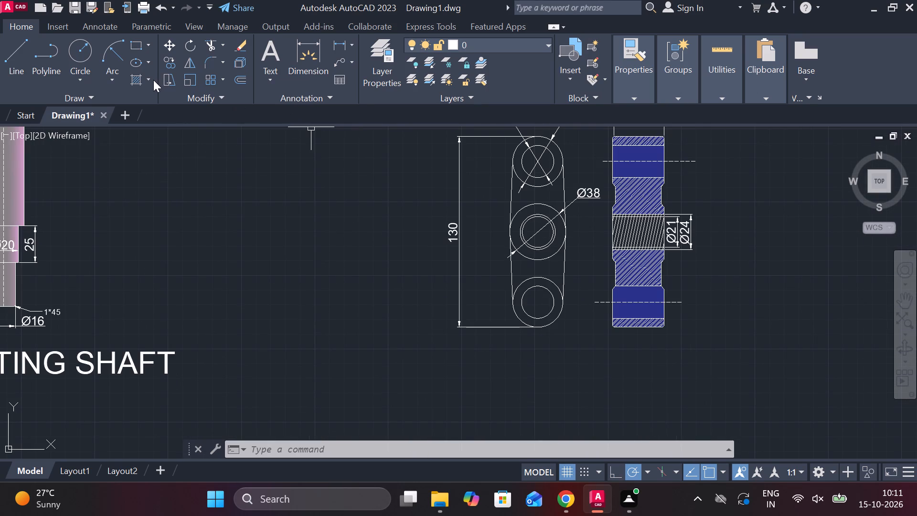
left_click(153, 80)
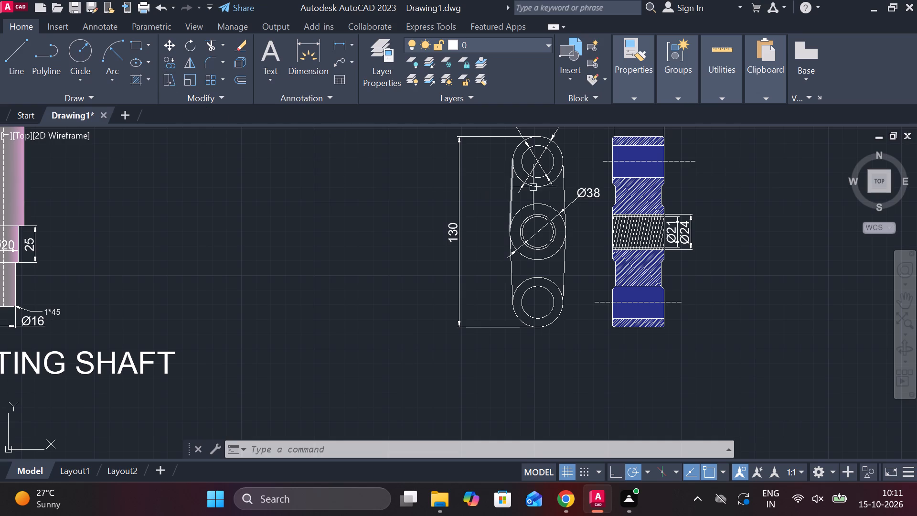
left_click(342, 43)
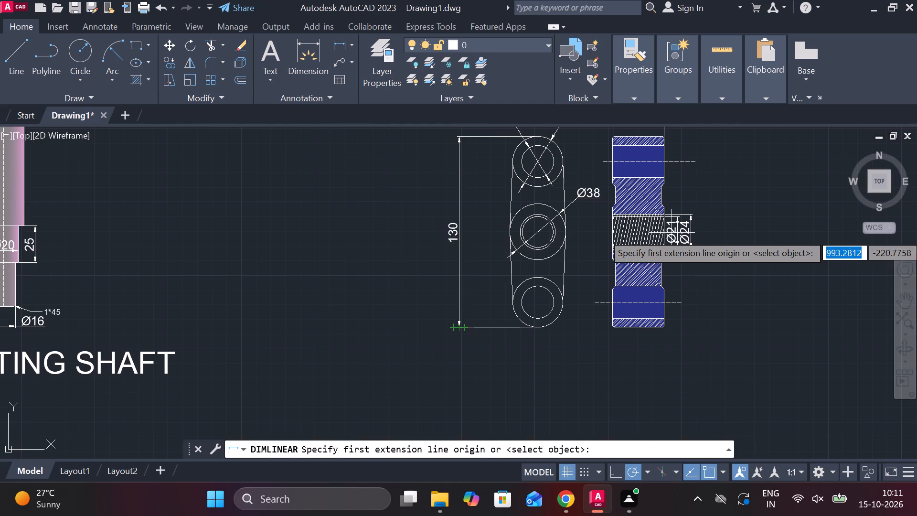
scroll(670, 255, "up", 2)
middle_click_drag(661, 248, 640, 318)
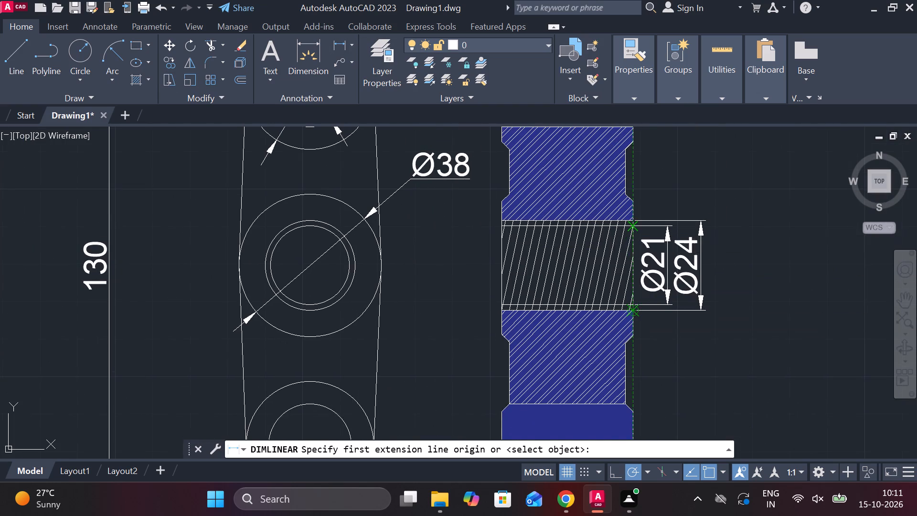
middle_click_drag(638, 273, 619, 324)
left_click(484, 224)
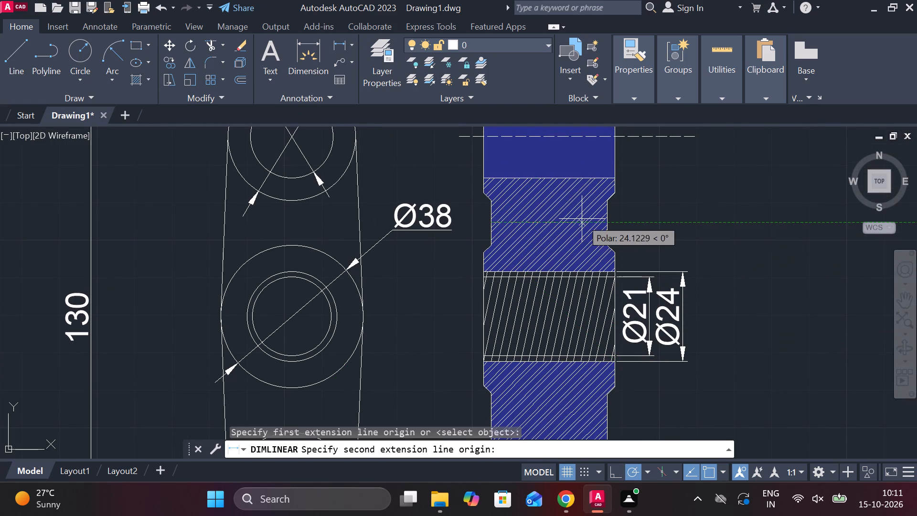
left_click(609, 221)
left_click(626, 222)
scroll(625, 222, "down", 2)
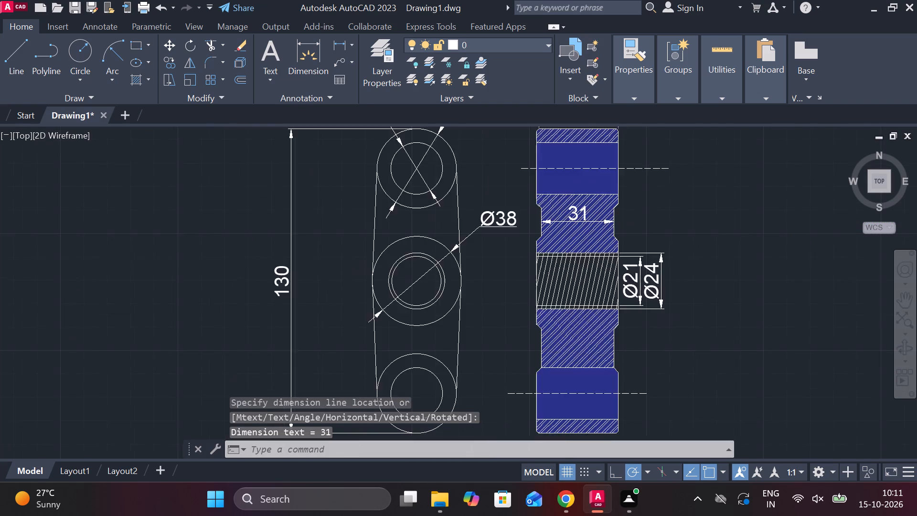
Fill the link's front view webs, end boss rings and middle boss with a gradient using 69,84,165 for both colours.
scroll(588, 236, "down", 2)
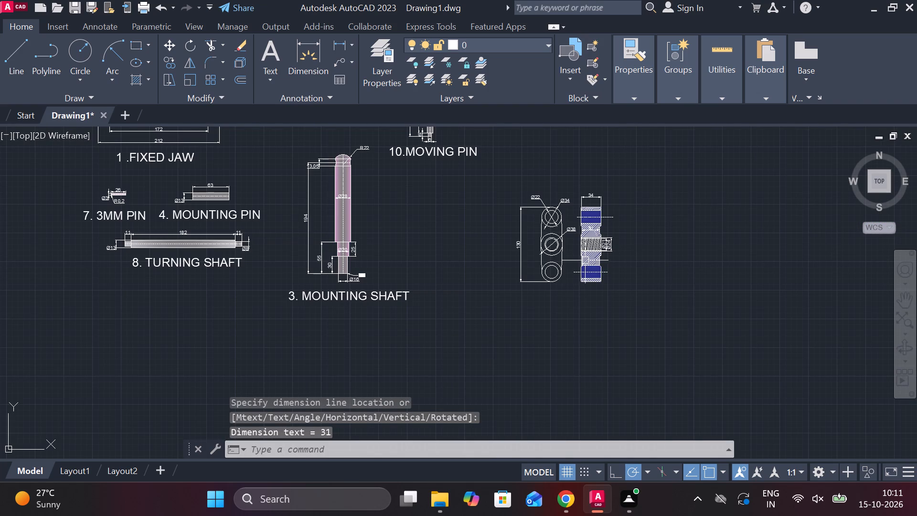
scroll(594, 246, "up", 2)
middle_click_drag(327, 233, 454, 274)
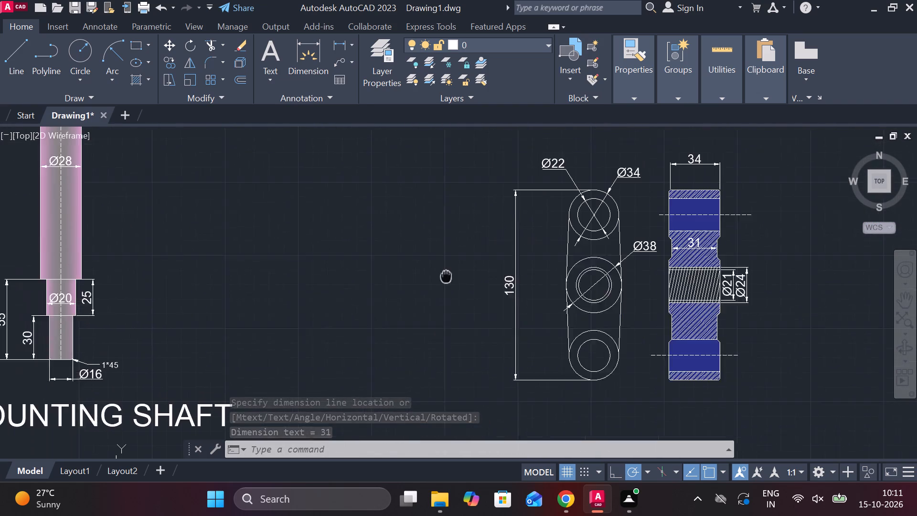
middle_click_drag(454, 274, 462, 268)
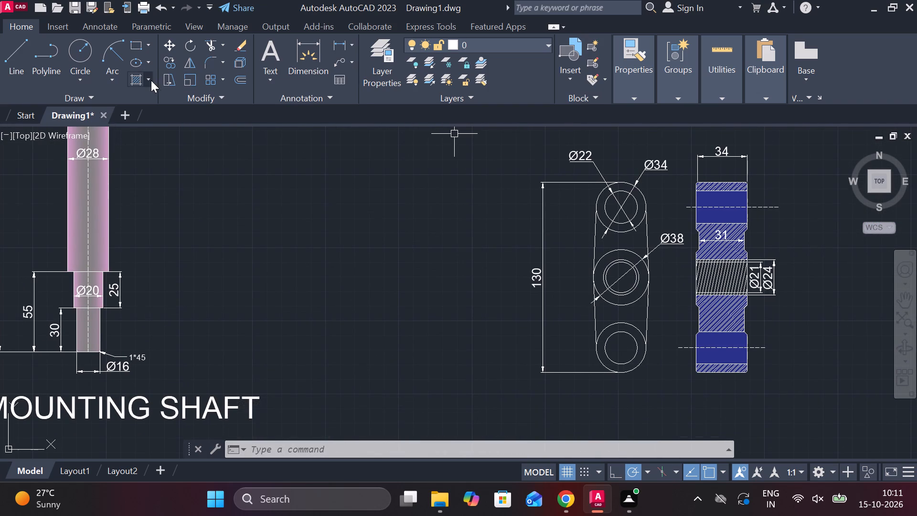
left_click(150, 80)
left_click(171, 118)
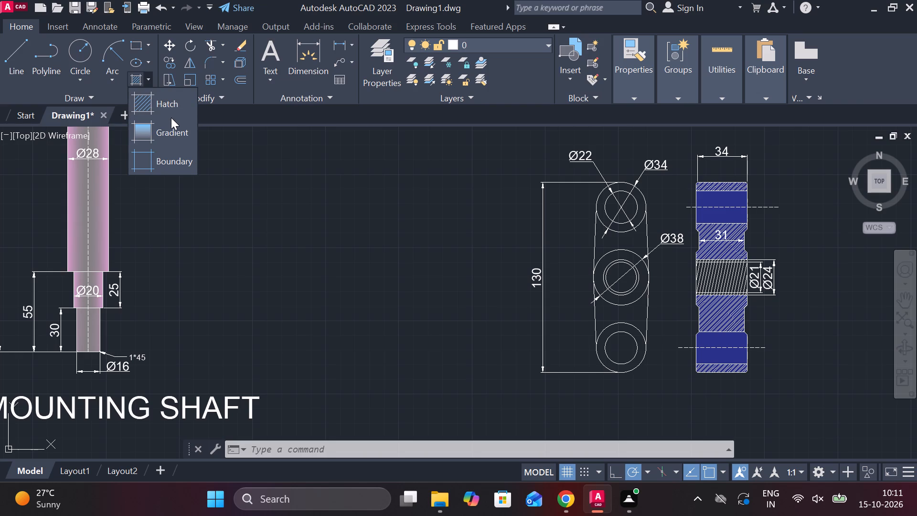
left_click(160, 140)
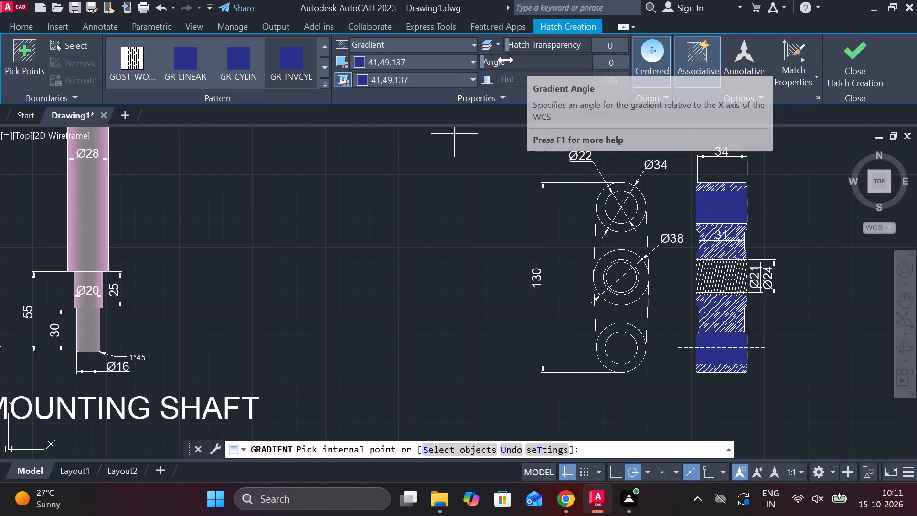
left_click(444, 63)
left_click(434, 93)
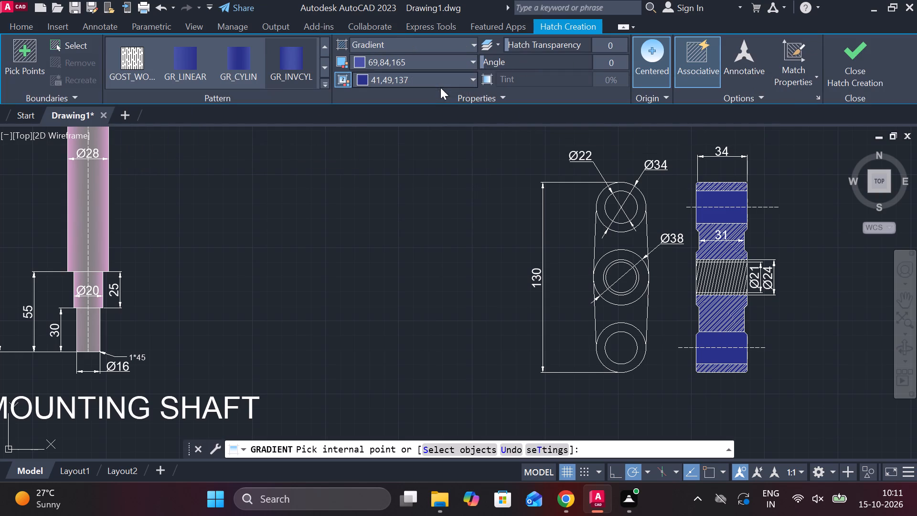
left_click(440, 84)
left_click(435, 120)
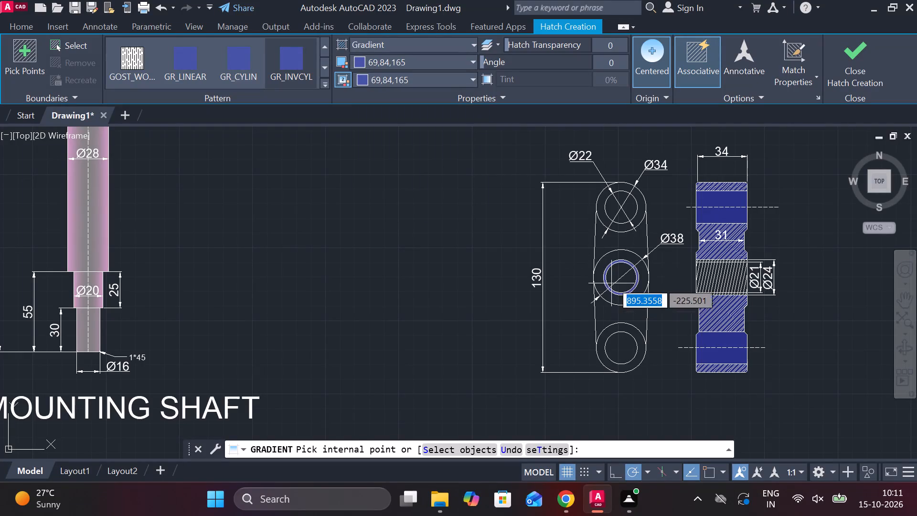
middle_click_drag(613, 252, 548, 220)
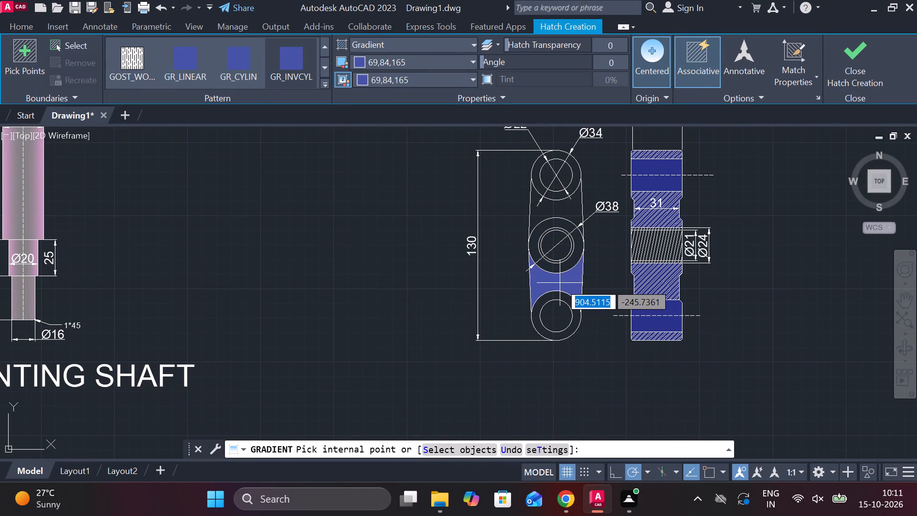
left_click(560, 283)
left_click(575, 317)
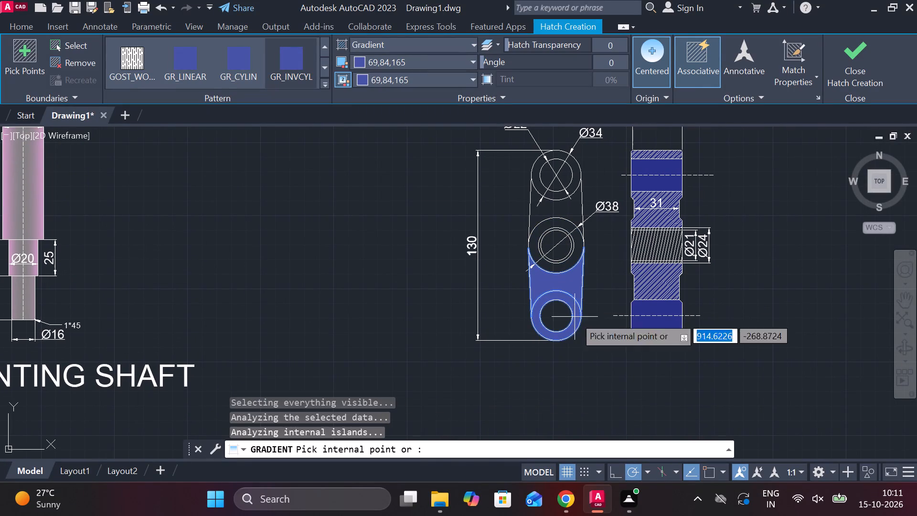
double_click(571, 257)
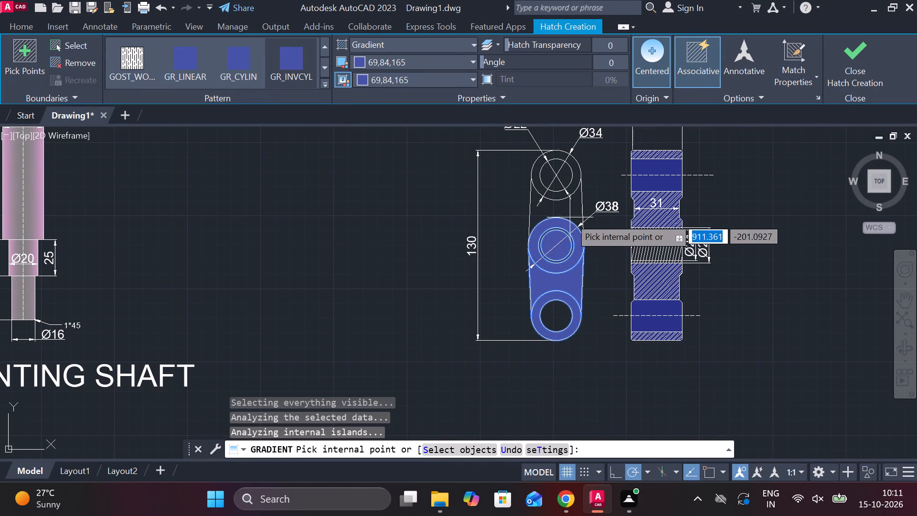
left_click(570, 217)
left_click(576, 169)
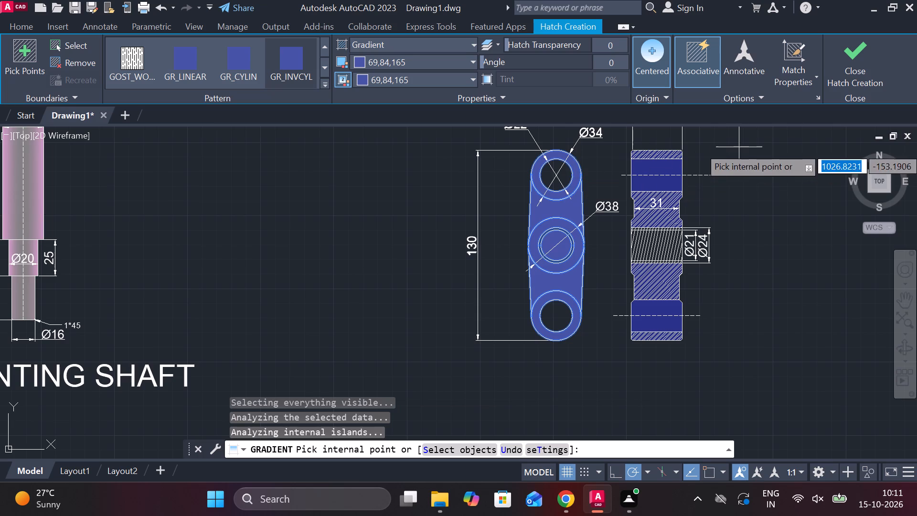
left_click(834, 67)
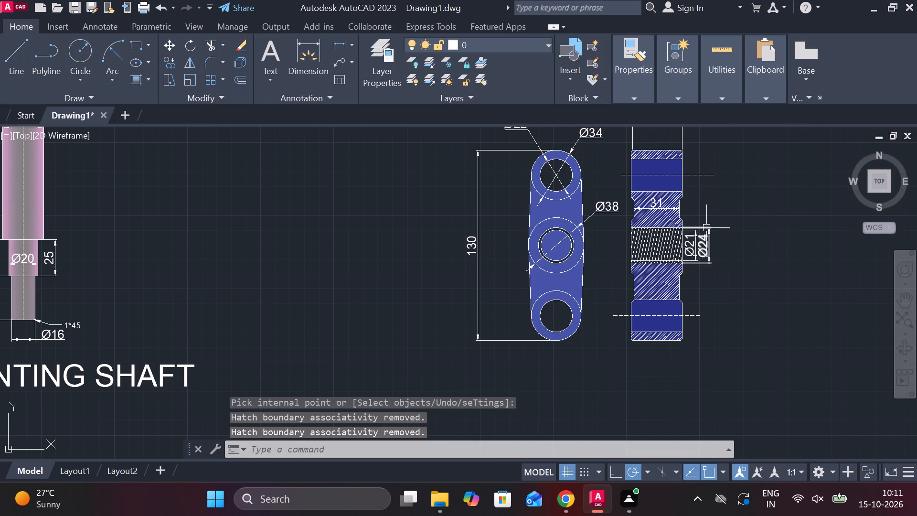
Draw a vertical line about 163 mm long from the bottom bore's centre up past the top boss in the front view.
scroll(706, 228, "down", 1)
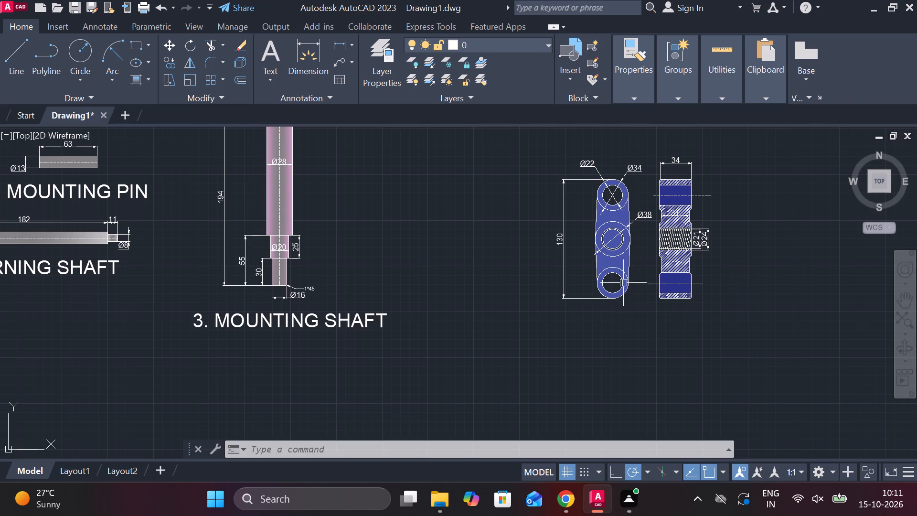
scroll(636, 321, "up", 1)
middle_click_drag(636, 321, 600, 395)
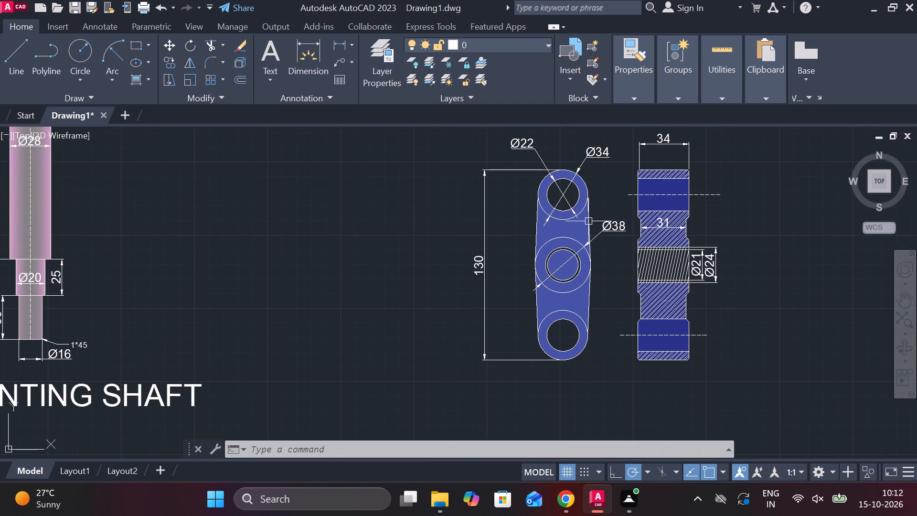
key("l")
key("Return")
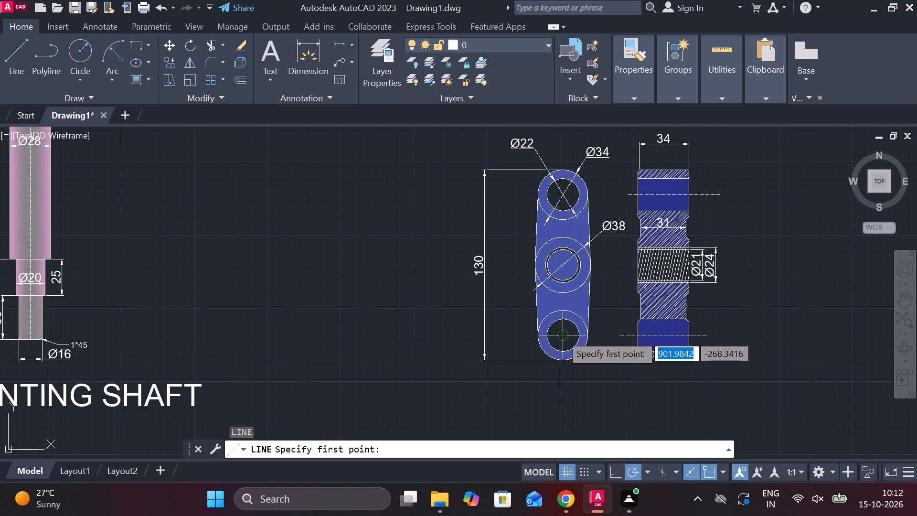
left_click(561, 334)
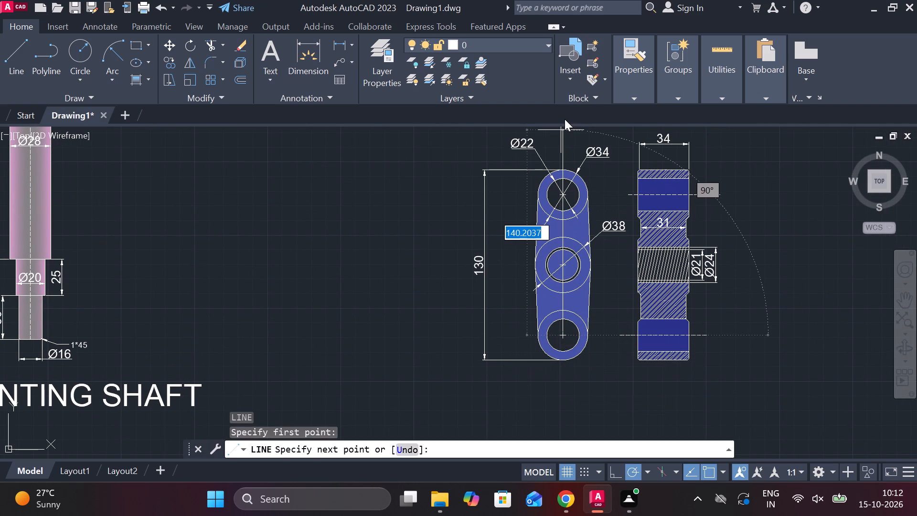
middle_click_drag(565, 124, 540, 206)
middle_click_drag(555, 172, 548, 253)
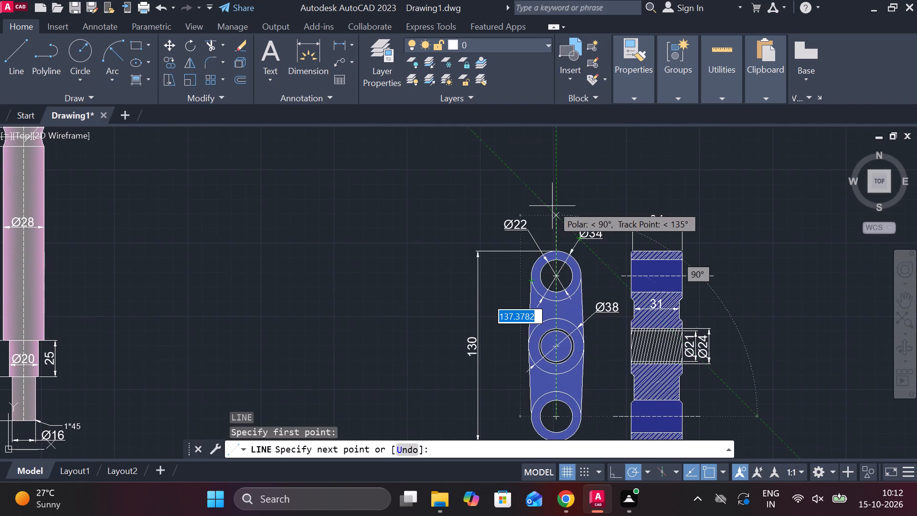
left_click(551, 178)
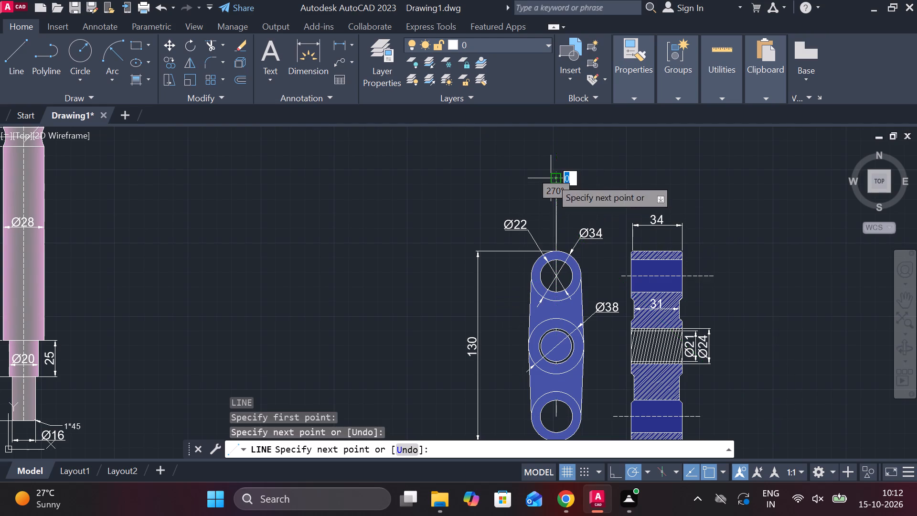
middle_click_drag(574, 176, 562, 115)
key("grave")
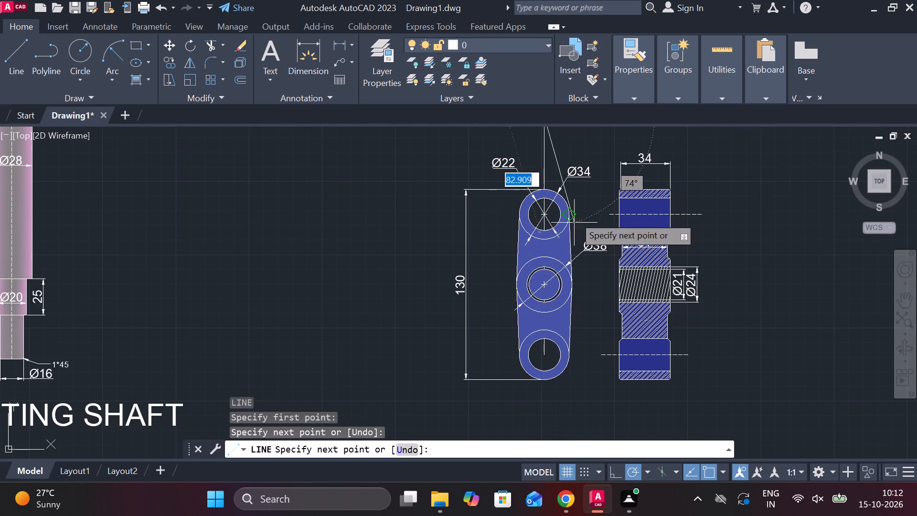
key("Escape")
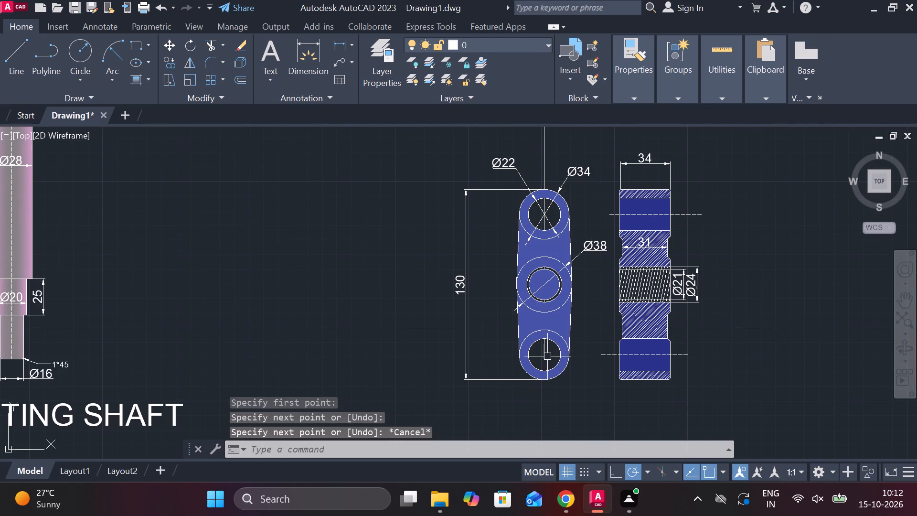
Stretch the vertical line's lower end straight down beyond the bottom of the link's front view.
left_click(546, 352)
left_click(546, 356)
middle_click_drag(553, 403, 552, 362)
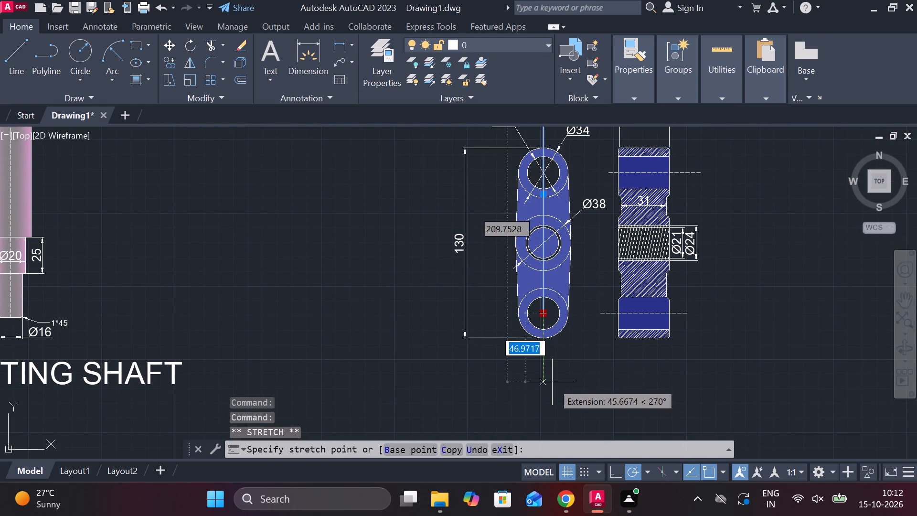
left_click(551, 398)
key("Escape")
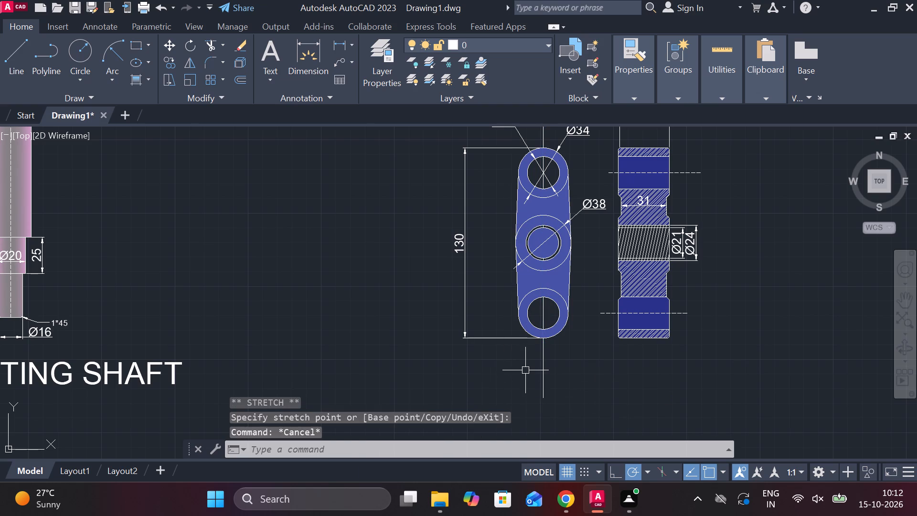
Add a multiline text label A, height 15, beside the vertical line just below the link's front view.
type("MT")
key("Escape")
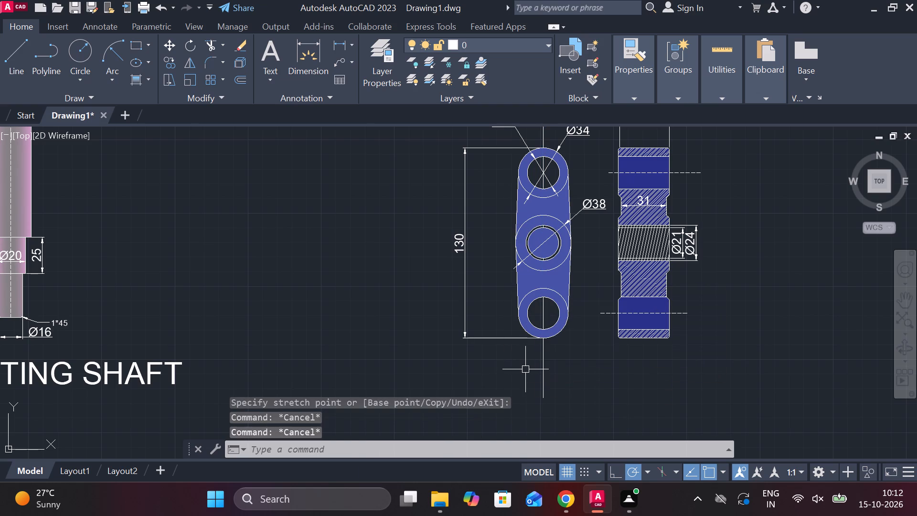
type("TX")
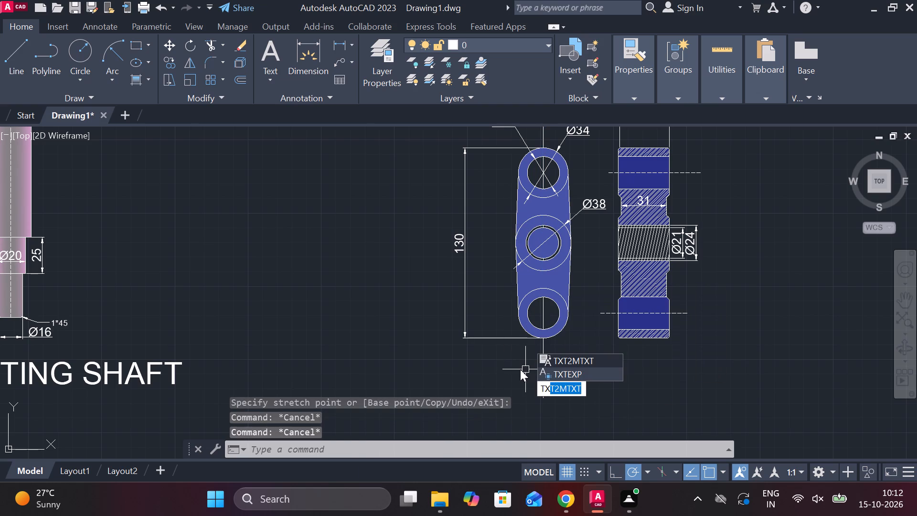
key("BackSpace")
key("BackSpace")
key("Return")
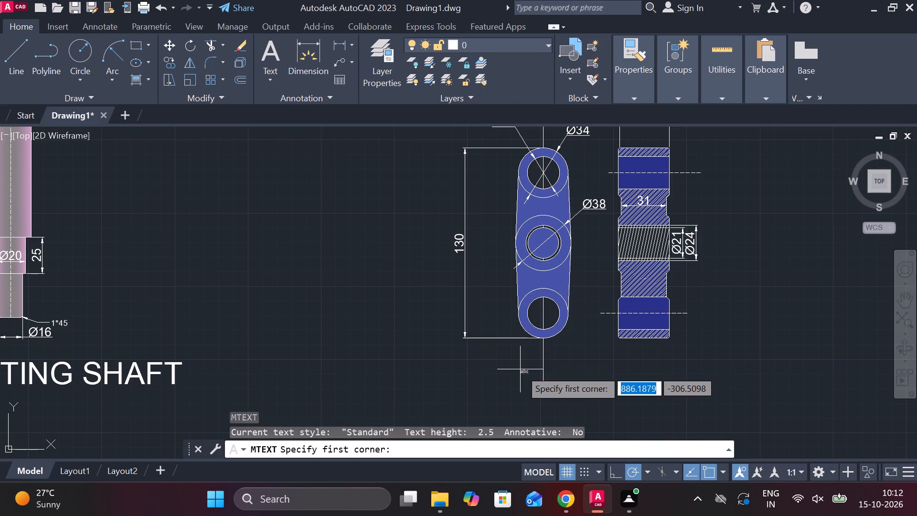
left_click(516, 358)
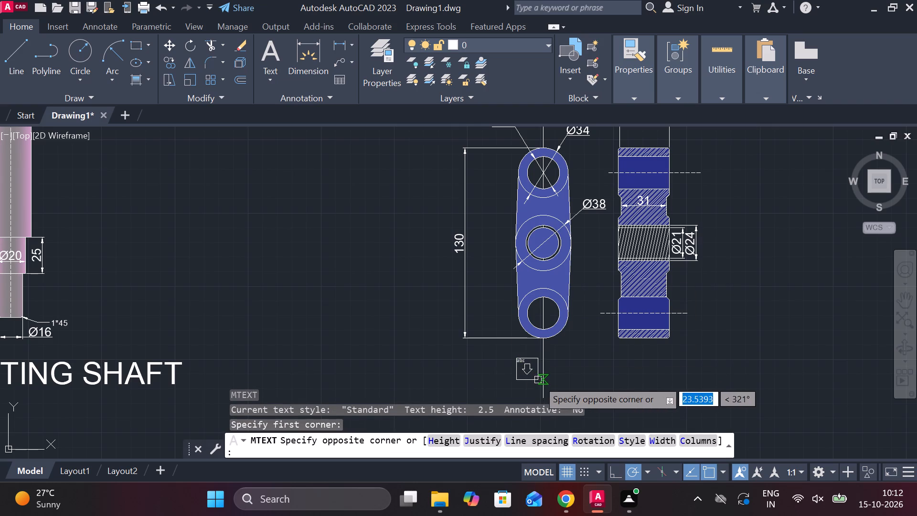
left_click(538, 383)
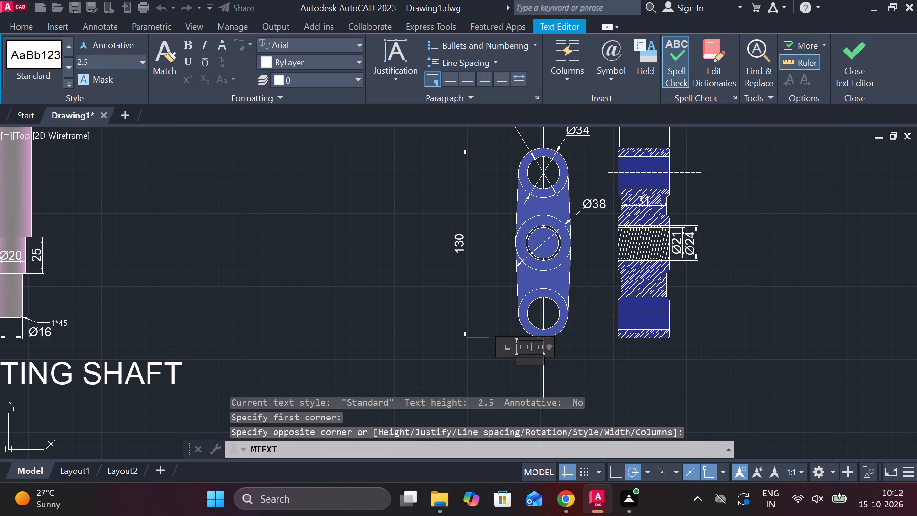
left_click(145, 66)
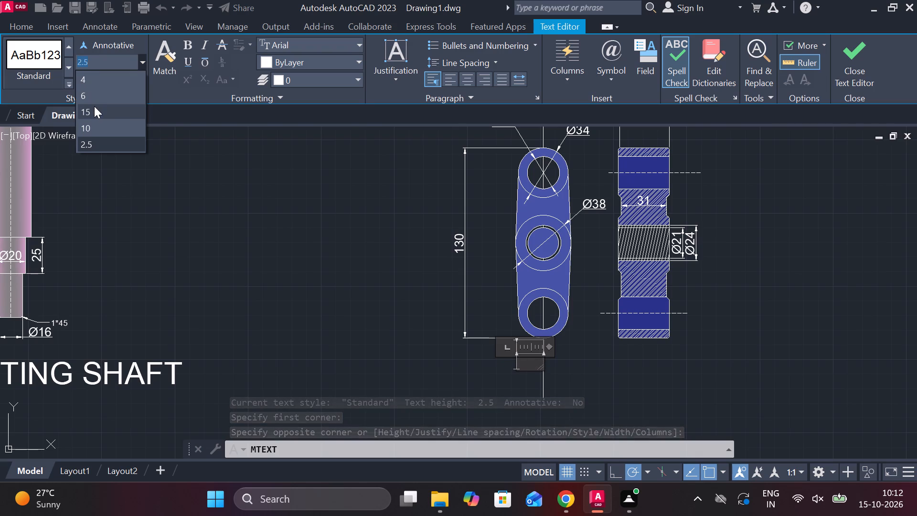
left_click(94, 106)
key("a")
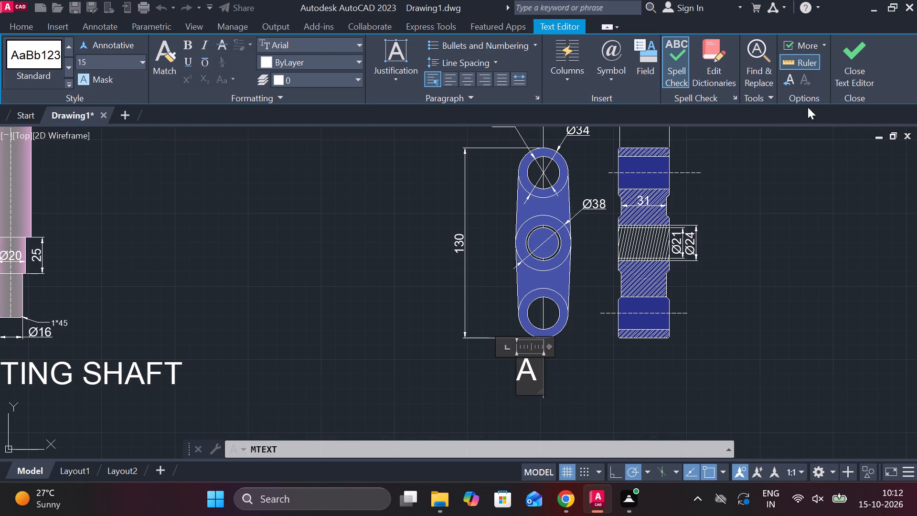
left_click(857, 68)
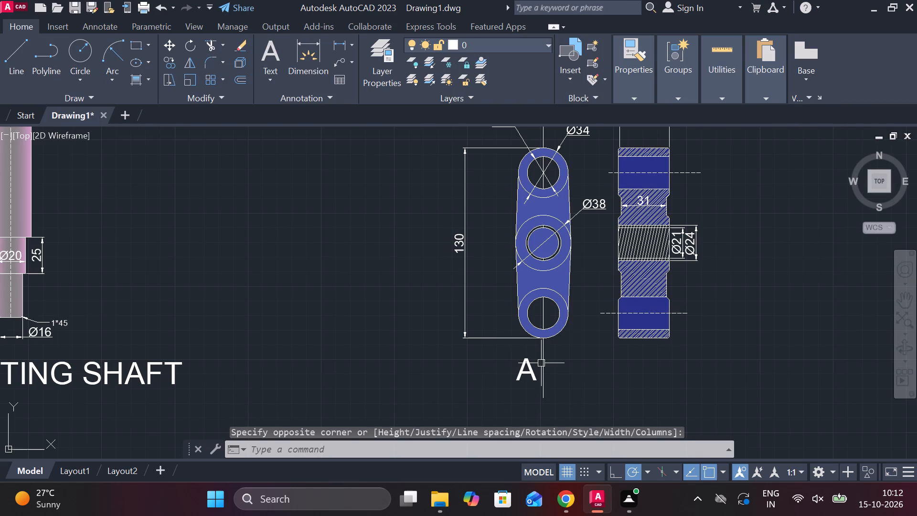
Copy the A label and place the copy beside the vertical line's upper end, above the Ø22 dimension.
scroll(541, 363, "up", 1)
scroll(604, 347, "up", 1)
middle_click_drag(604, 348, 621, 292)
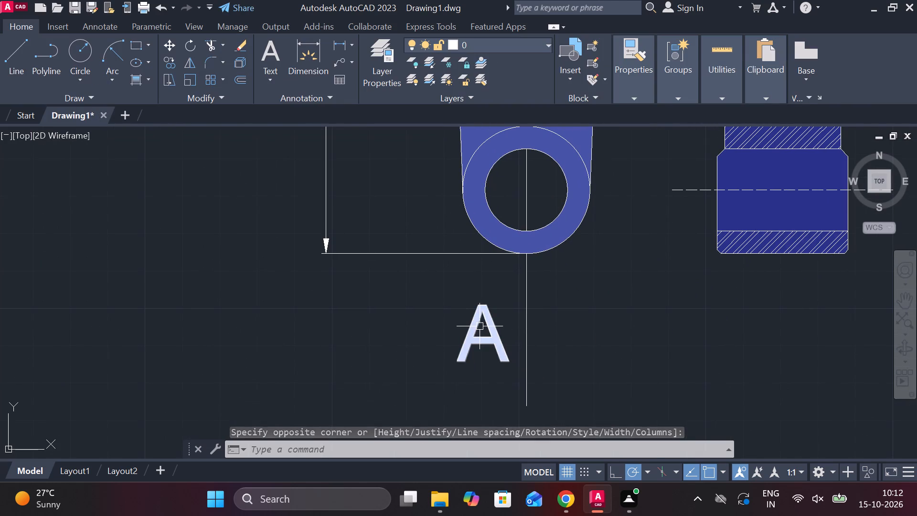
left_click(480, 326)
key("ctrl+c")
scroll(570, 323, "down", 2)
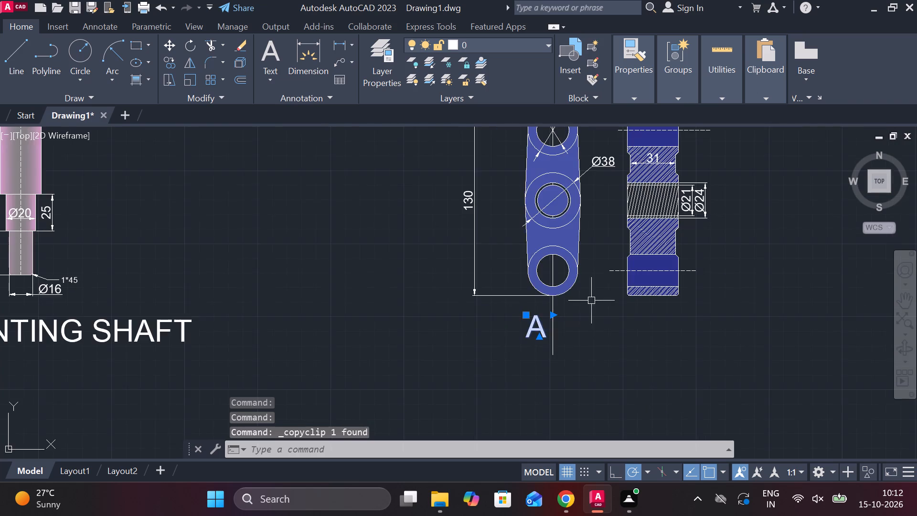
middle_click_drag(593, 301, 571, 445)
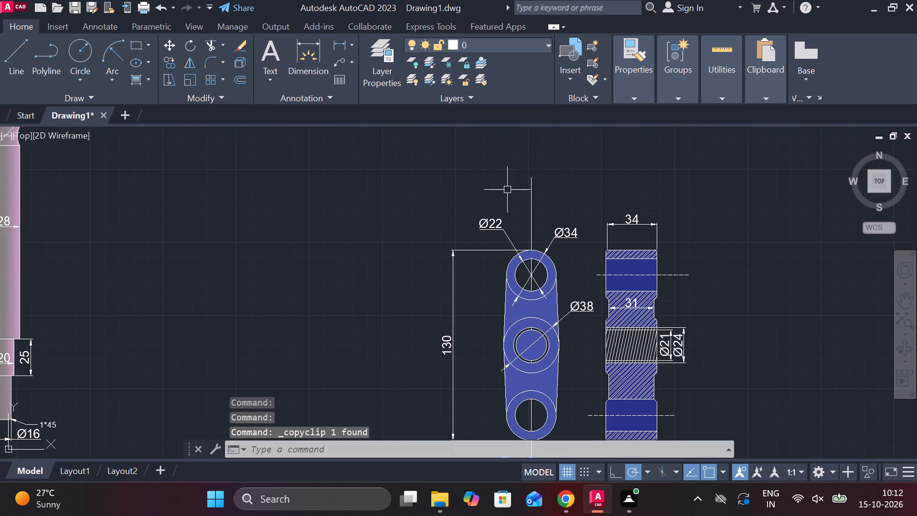
key("ctrl+v")
scroll(508, 189, "up", 1)
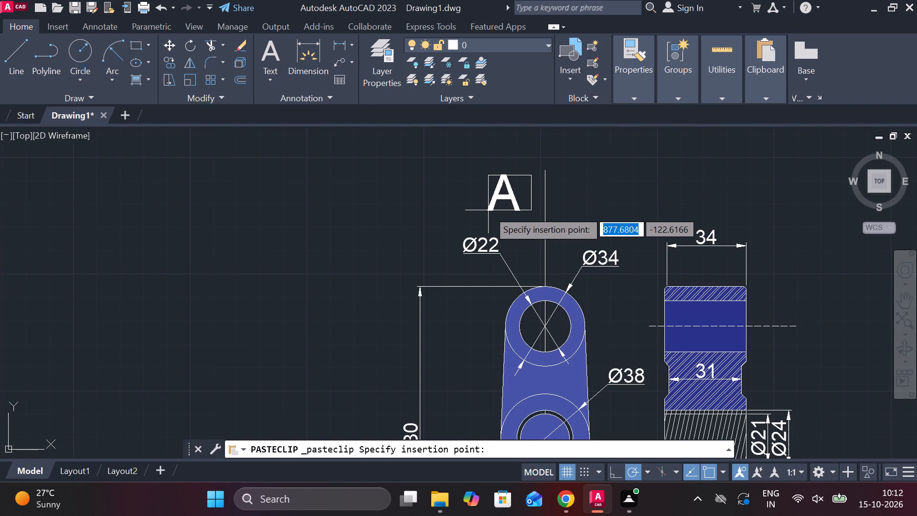
left_click(488, 210)
Move the lower A label horizontally about 9 mm away from the vertical line.
scroll(593, 198, "down", 2)
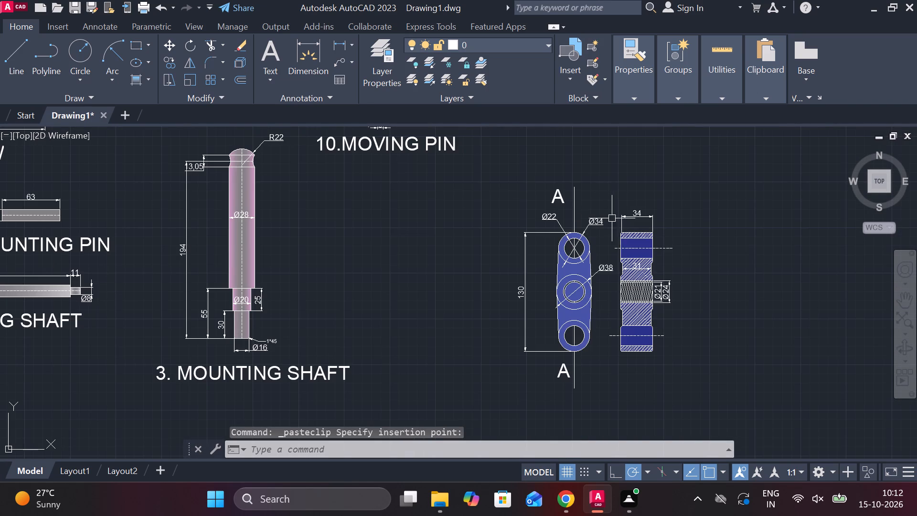
left_click(569, 367)
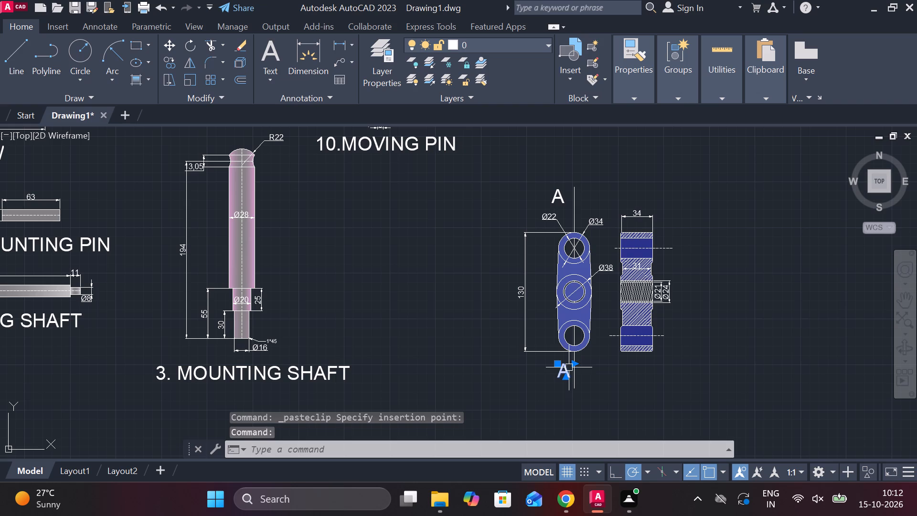
left_click(558, 362)
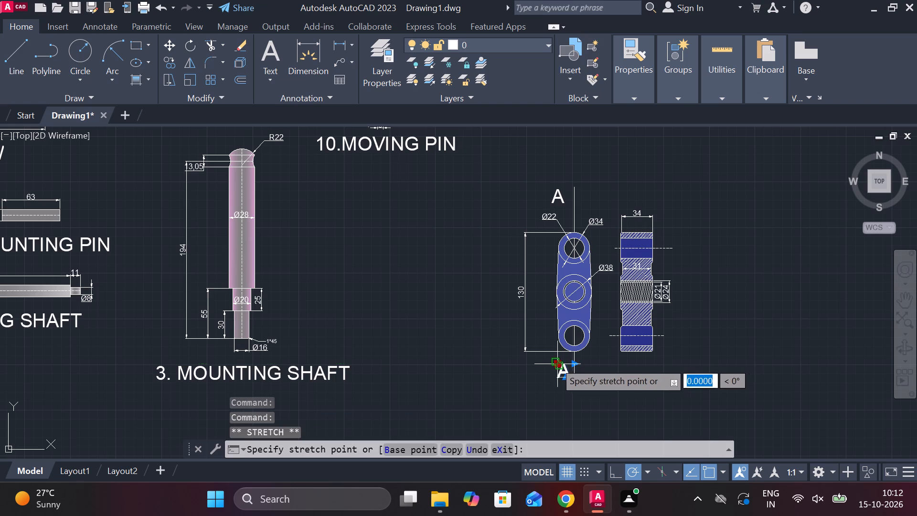
scroll(554, 360, "up", 2)
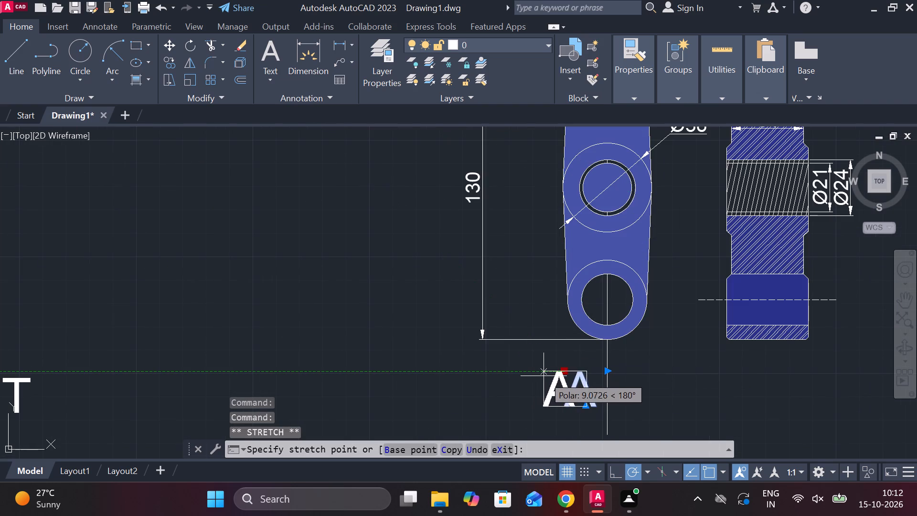
double_click(544, 376)
scroll(578, 355, "down", 2)
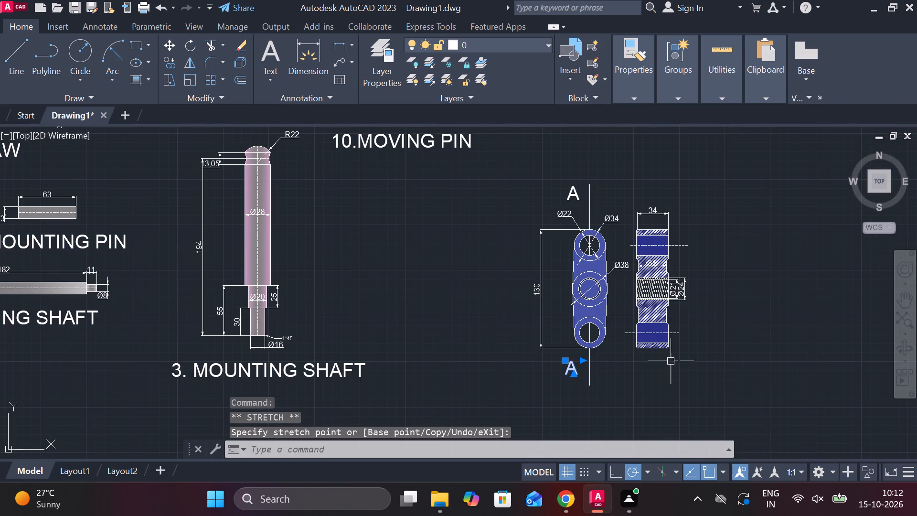
key("Escape")
Draw a section arrow beside the lower A: a horizontal line about 7.7 mm long meeting the vertical line, with a triangular head about 3.8 mm high.
scroll(598, 373, "up", 2)
key("l")
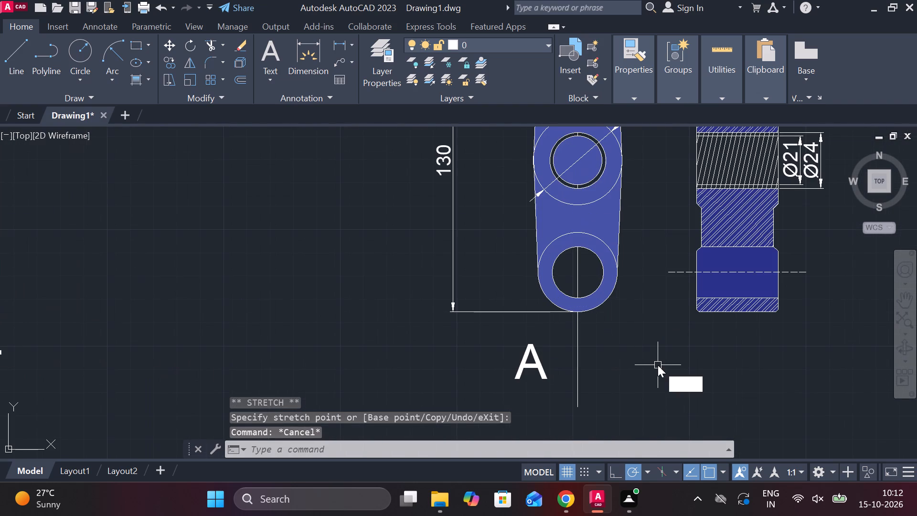
key("Return")
scroll(613, 358, "up", 2)
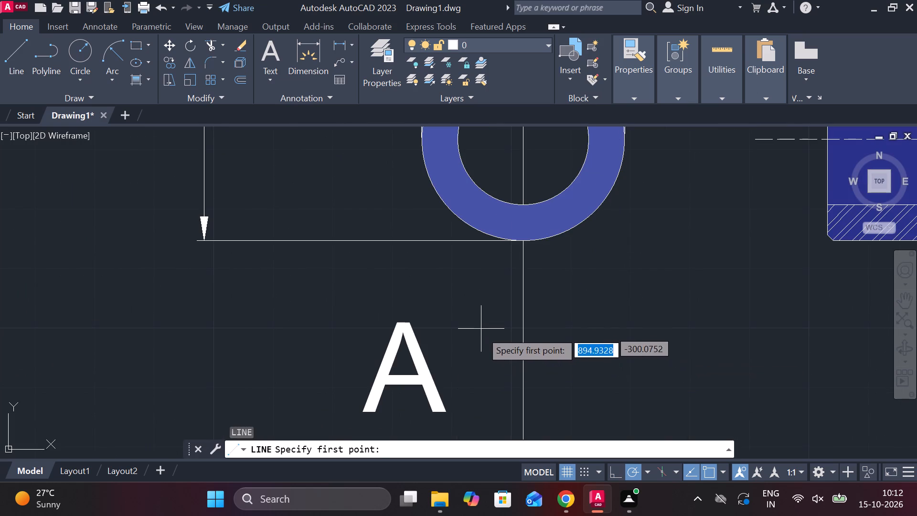
left_click(477, 355)
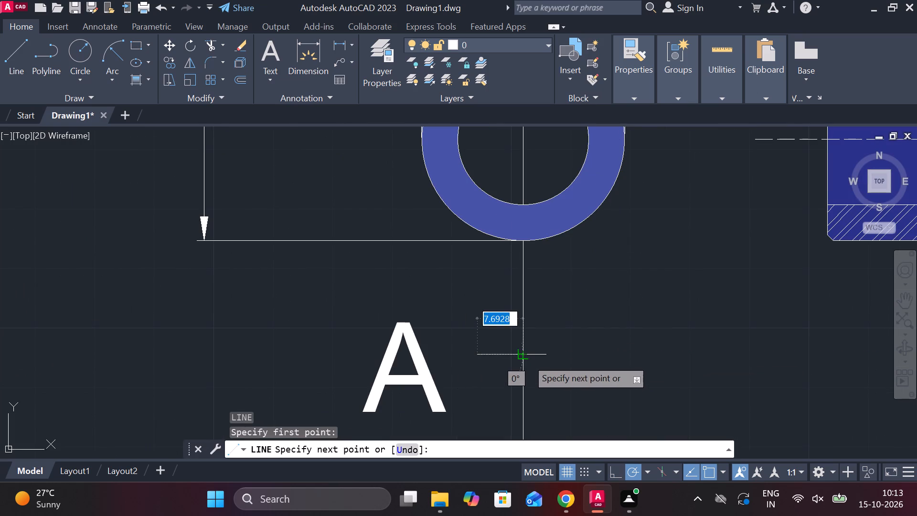
left_click(527, 359)
left_click(513, 344)
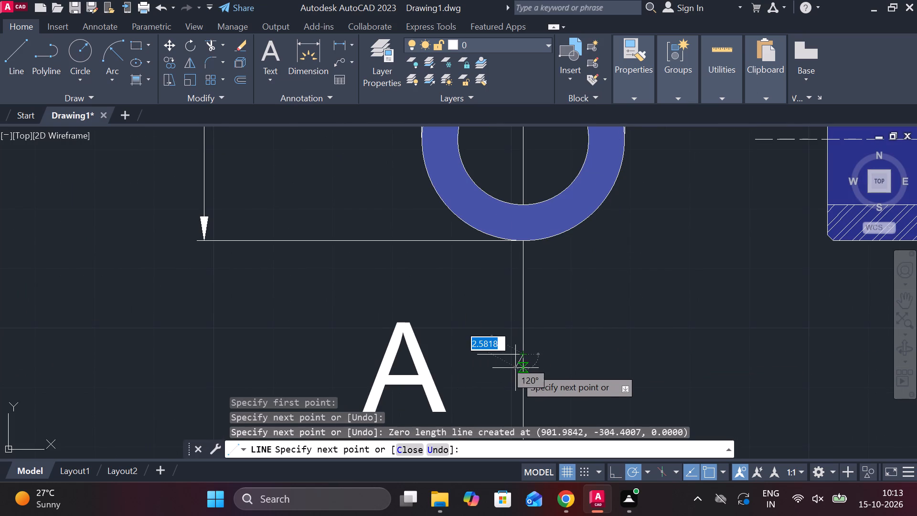
scroll(515, 368, "up", 3)
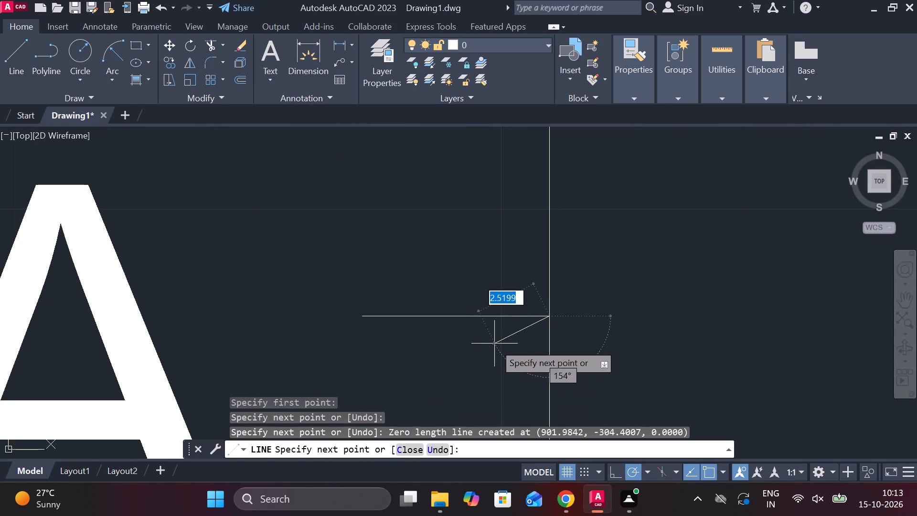
left_click(496, 357)
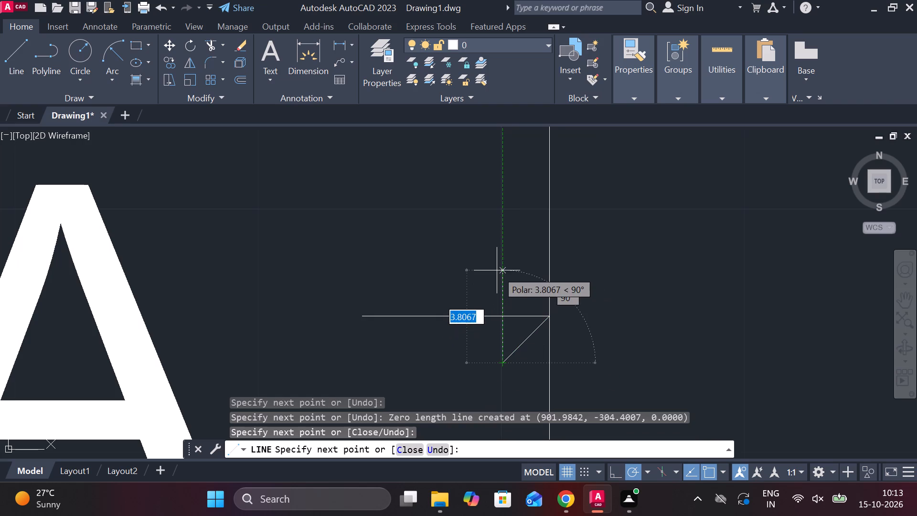
left_click(497, 270)
left_click(549, 317)
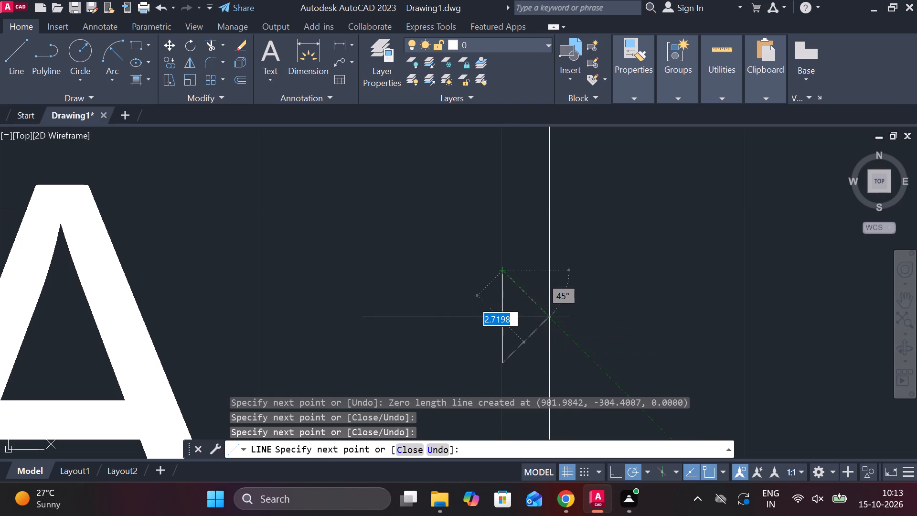
key("grave")
key("Escape")
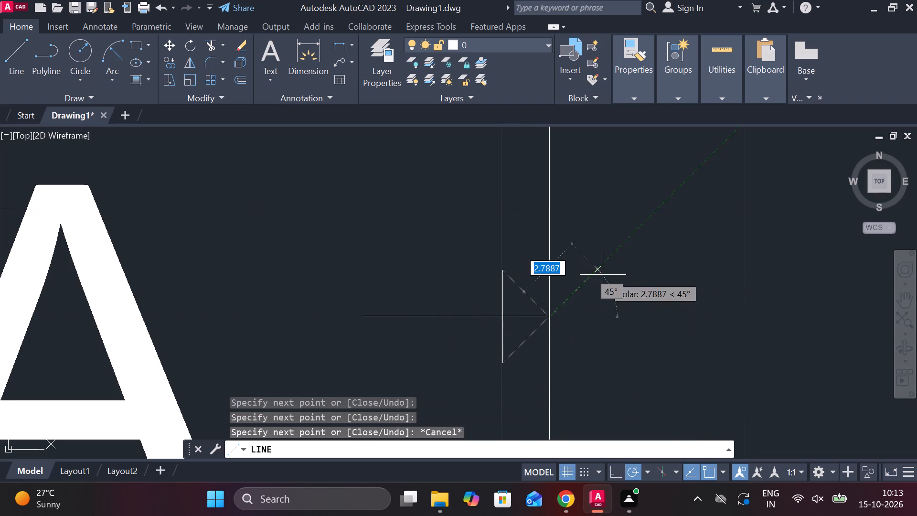
key("Escape")
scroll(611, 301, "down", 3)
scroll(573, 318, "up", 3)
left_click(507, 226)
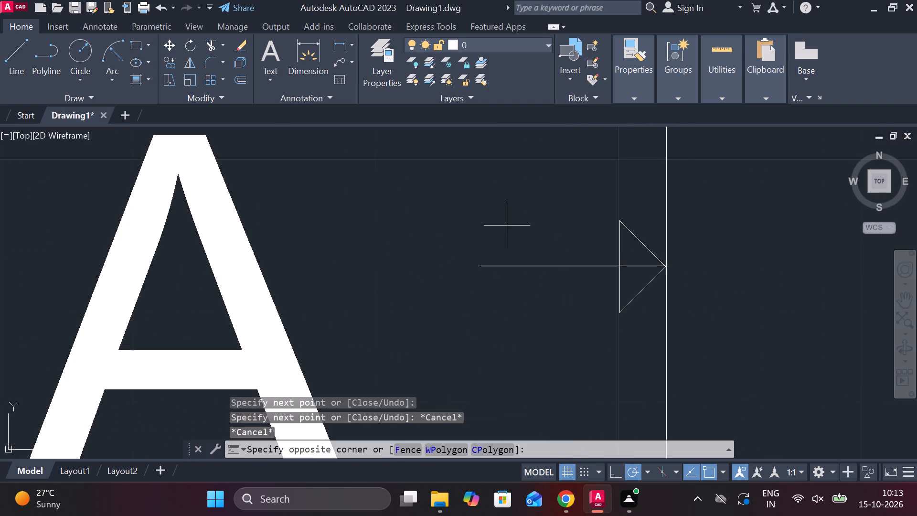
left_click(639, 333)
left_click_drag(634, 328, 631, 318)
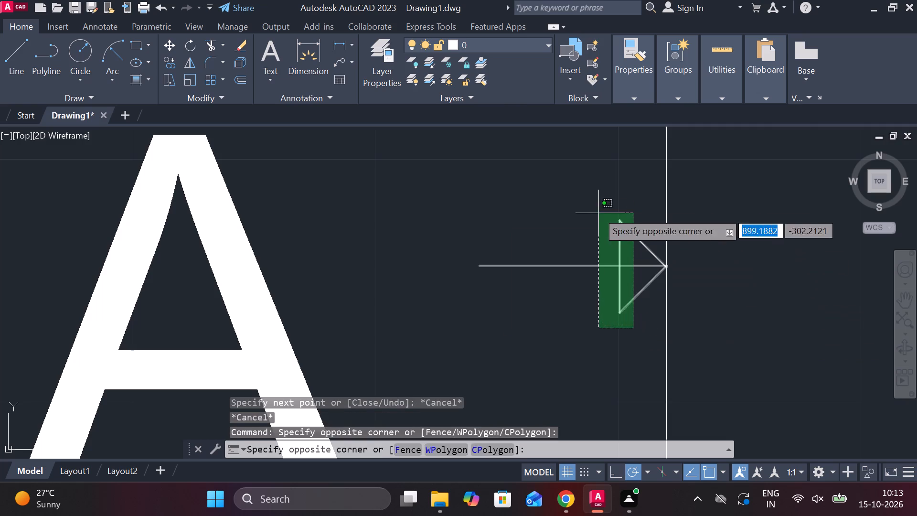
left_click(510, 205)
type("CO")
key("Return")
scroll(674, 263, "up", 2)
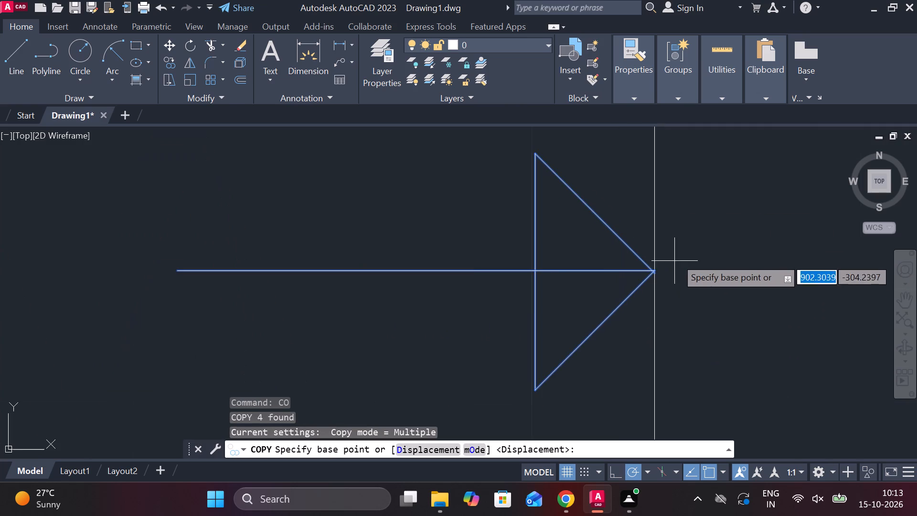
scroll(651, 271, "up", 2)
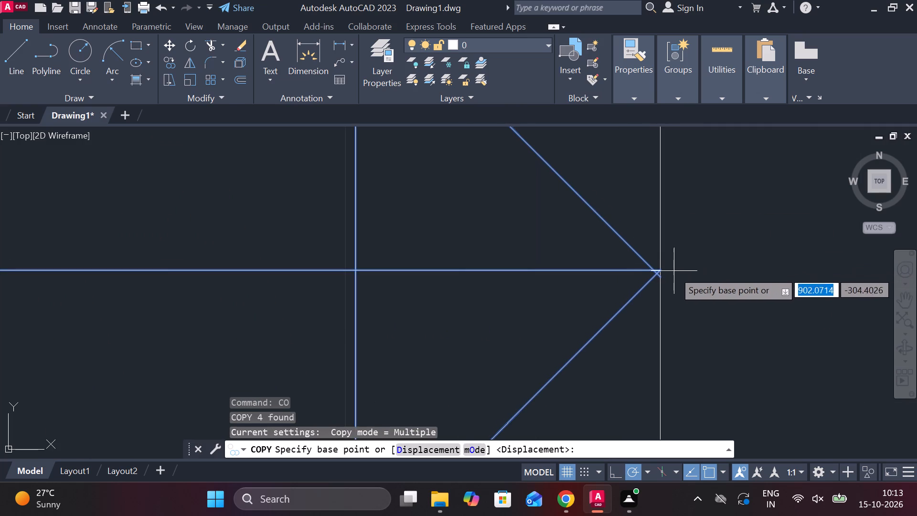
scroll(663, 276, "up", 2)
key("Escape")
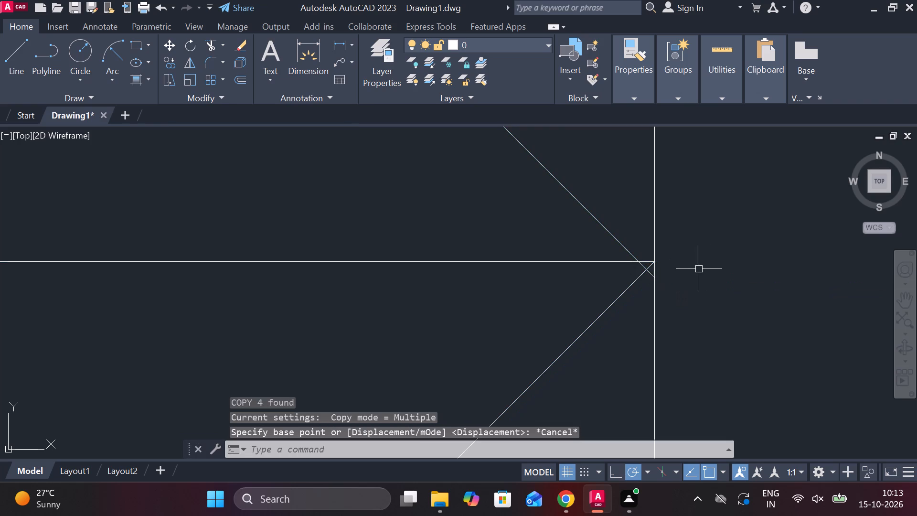
Erase the arrowhead's upper slanted line and redraw it from the arrow tip to just beyond the head's vertical edge.
left_click(624, 241)
scroll(626, 240, "down", 3)
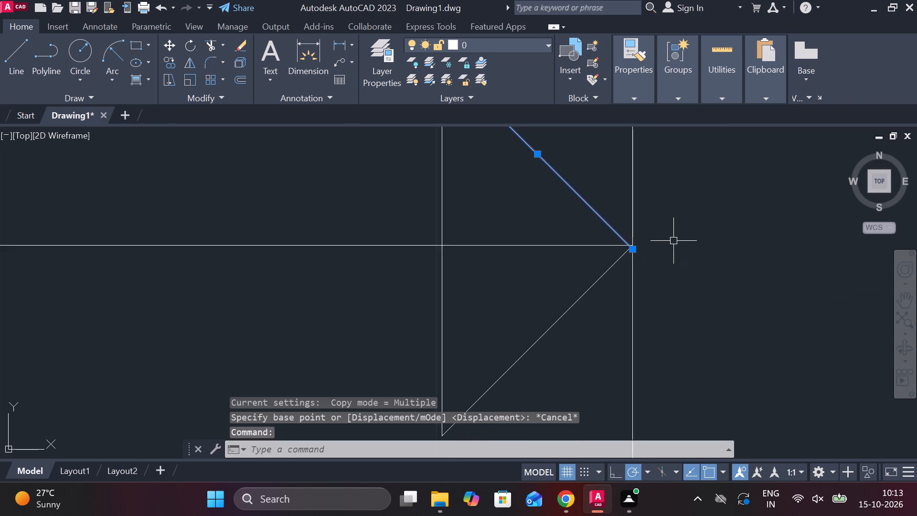
type("E")
key("space")
key("l")
key("Return")
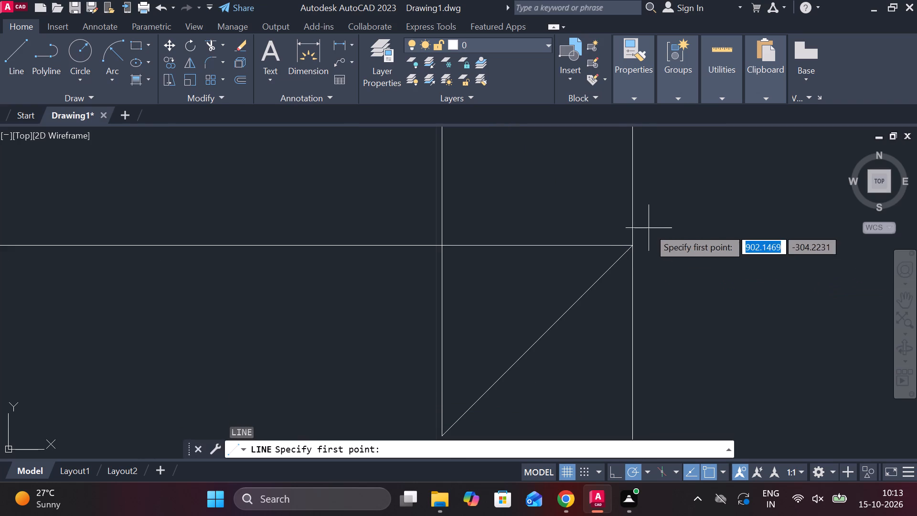
left_click(632, 243)
middle_click_drag(553, 191, 581, 284)
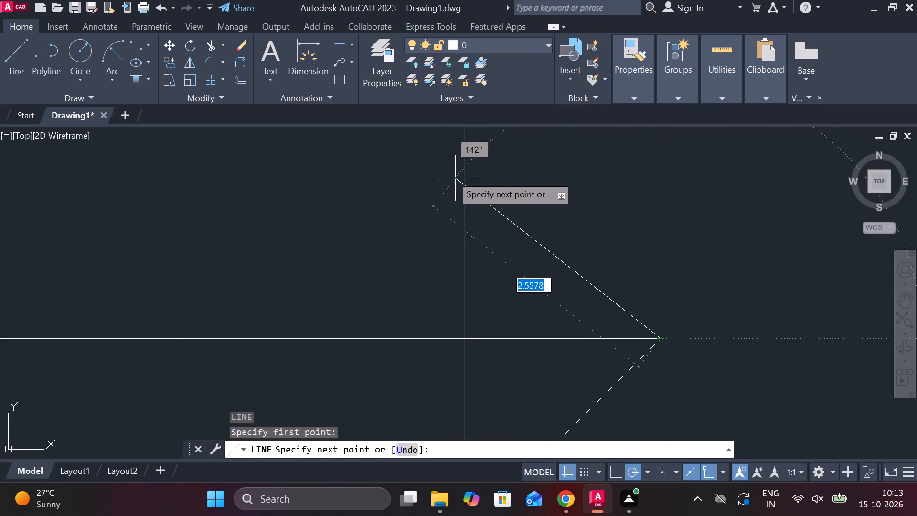
left_click(460, 136)
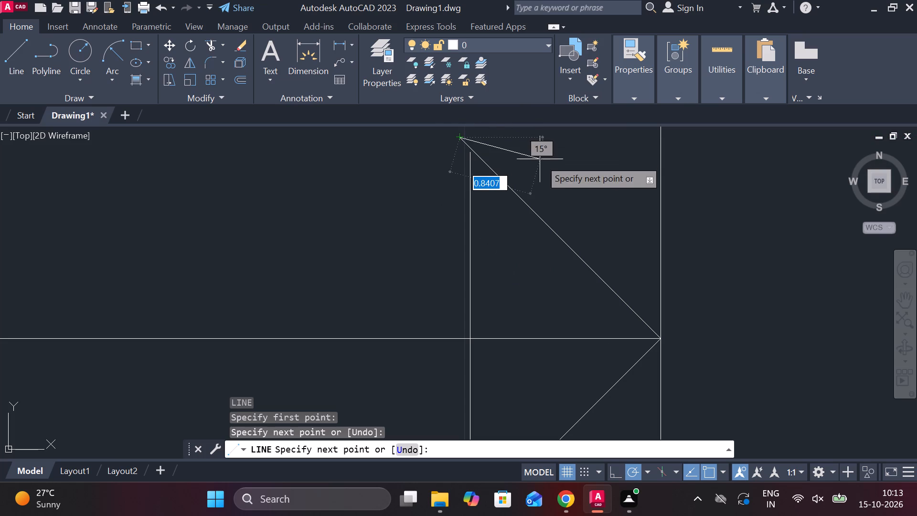
key("Escape")
Extend the arrowhead's vertical edge up to the slanted line and trim the slanted line's overshoot beyond that edge.
type("EX")
key("space")
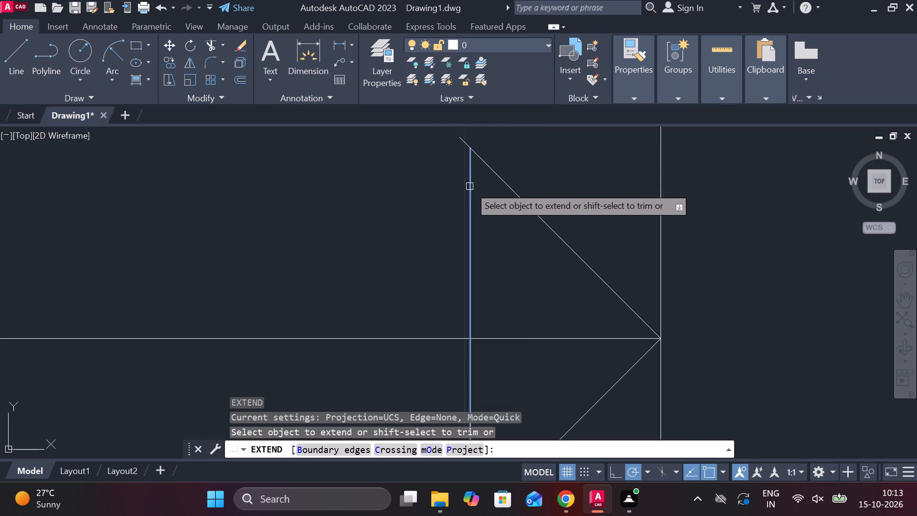
left_click(469, 186)
key("Escape")
type("TR")
key("space")
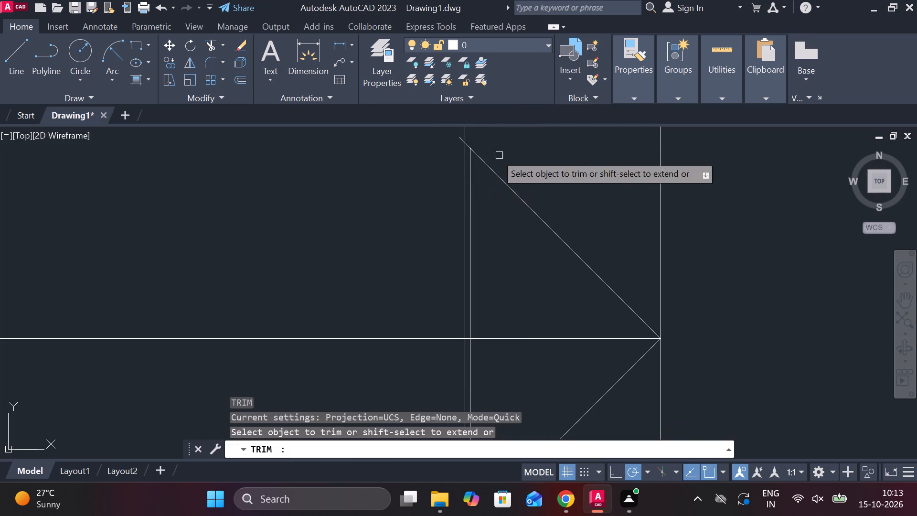
left_click(467, 143)
scroll(516, 147, "down", 3)
key("Escape")
Copy the finished section arrow from its tip about 190 mm straight up the vertical line, beside the upper A.
scroll(515, 252, "up", 1)
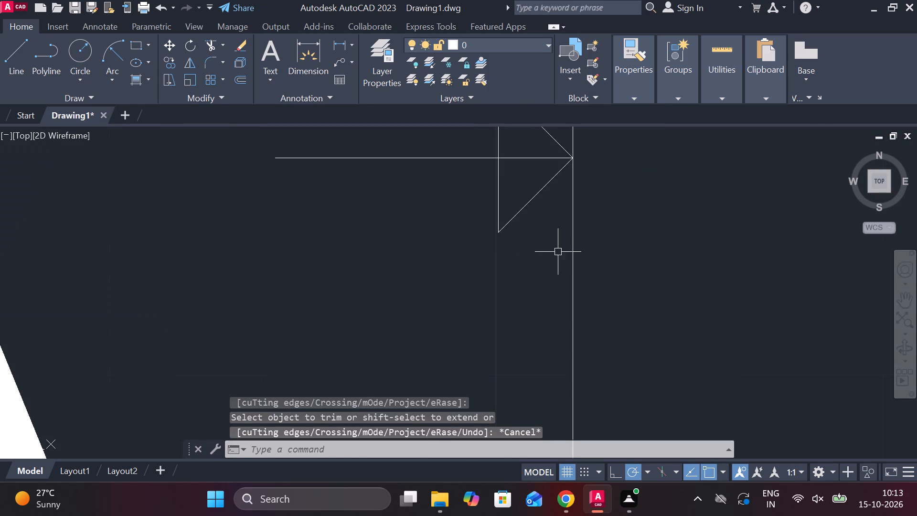
left_click(558, 252)
left_click(405, 135)
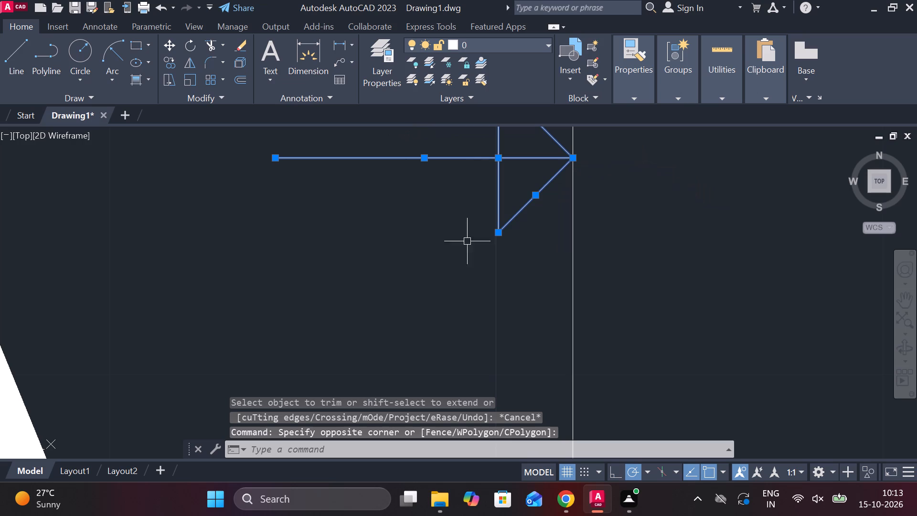
type("CO")
key("Return")
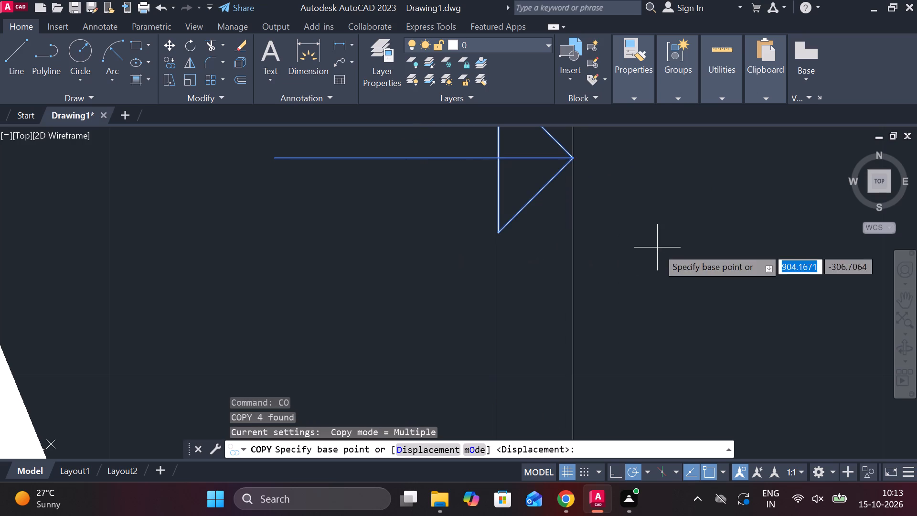
left_click(569, 157)
scroll(628, 189, "down", 3)
middle_click_drag(632, 248, 591, 369)
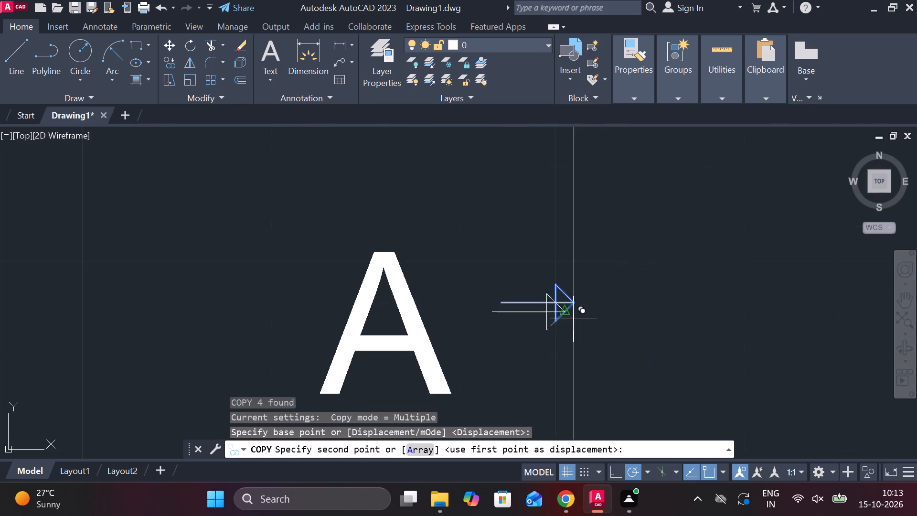
scroll(573, 316, "down", 2)
middle_click_drag(610, 238, 595, 424)
scroll(571, 234, "down", 2)
scroll(467, 192, "down", 2)
middle_click(475, 122)
middle_click_drag(503, 134, 512, 192)
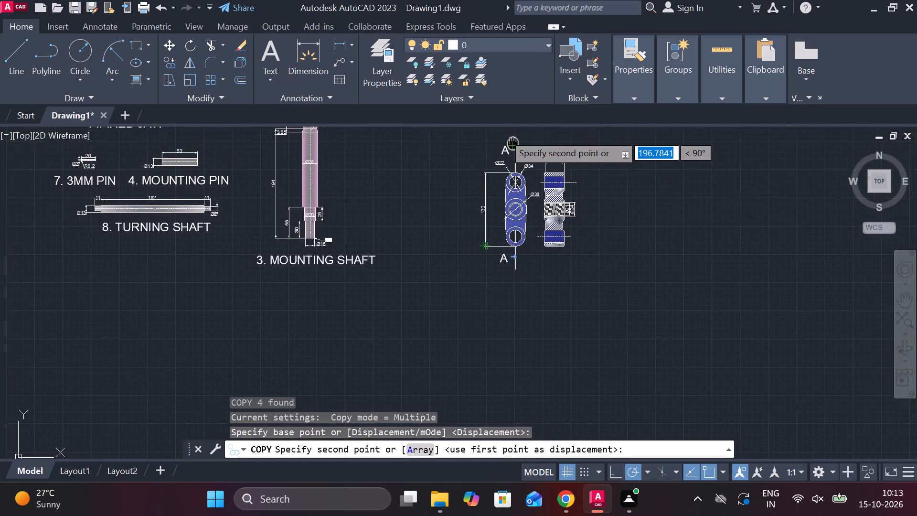
middle_click_drag(512, 192, 507, 214)
scroll(505, 214, "up", 4)
scroll(505, 263, "up", 2)
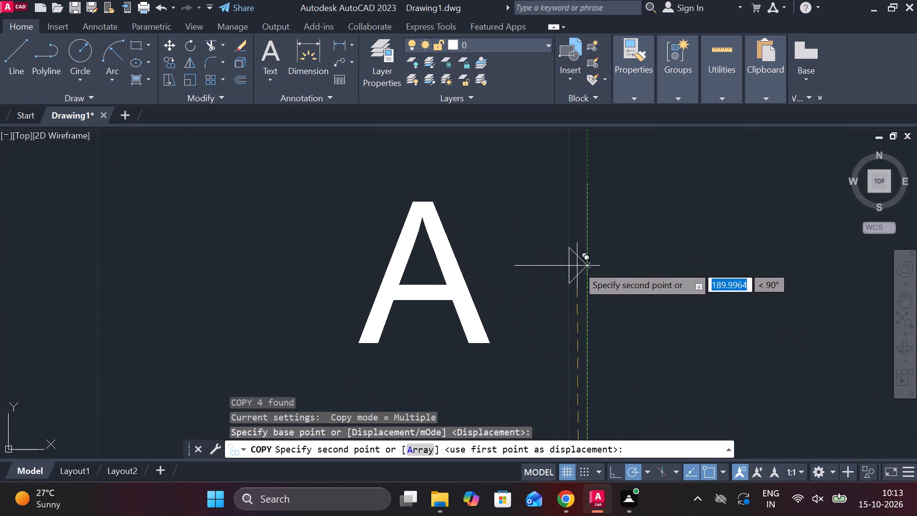
left_click(586, 269)
scroll(624, 260, "down", 4)
middle_click_drag(652, 262, 547, 96)
key("Escape")
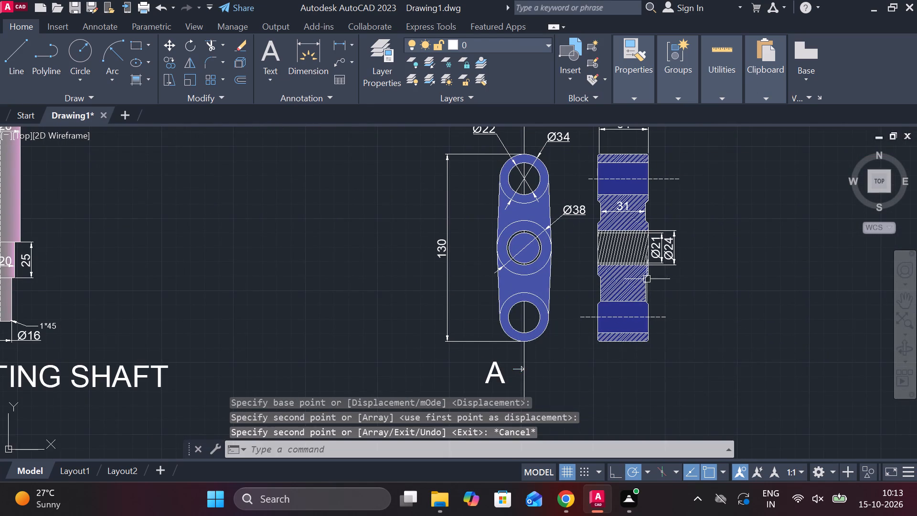
Copy the 3. MOUNTING SHAFT label and place the copy below the link's hatched section view.
scroll(626, 287, "down", 1)
left_click(309, 344)
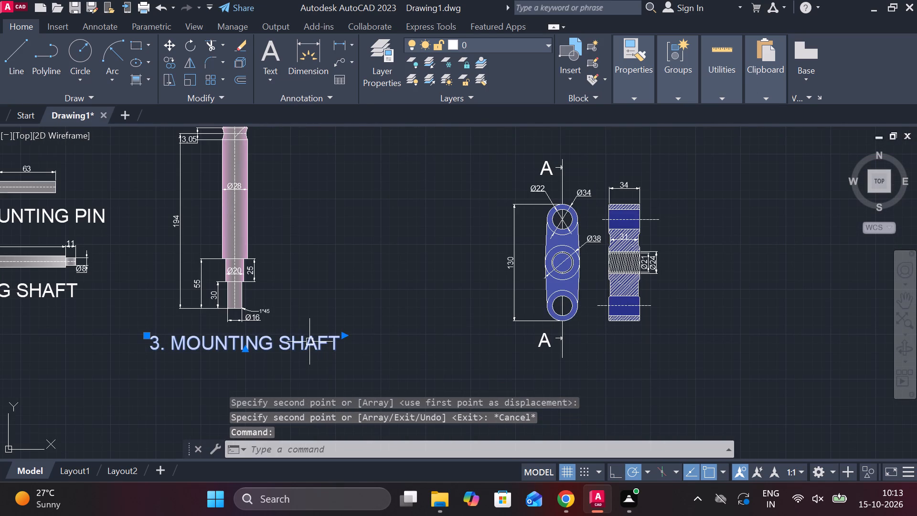
key("ctrl+c")
key("ctrl+v")
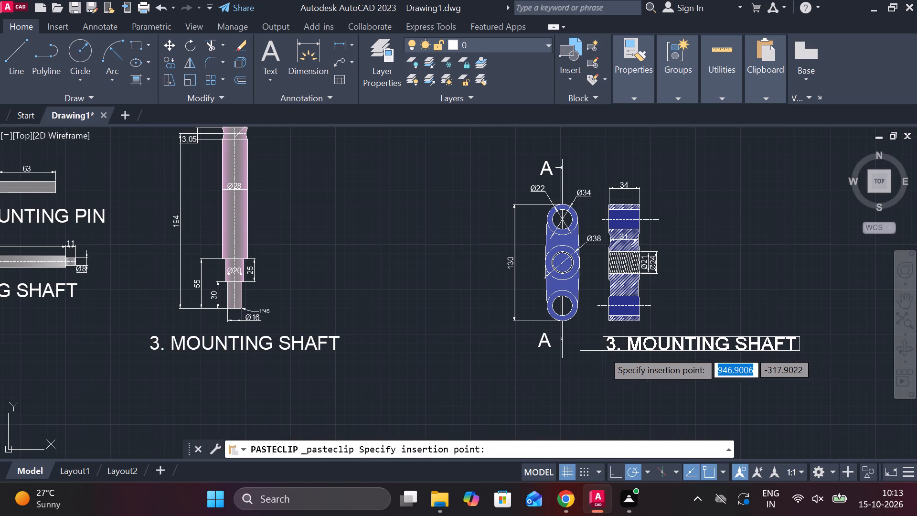
left_click(597, 345)
Change the copied label under the section view to SECTION A-A and narrow its text frame to fit.
scroll(655, 347, "up", 1)
middle_click_drag(655, 347, 585, 340)
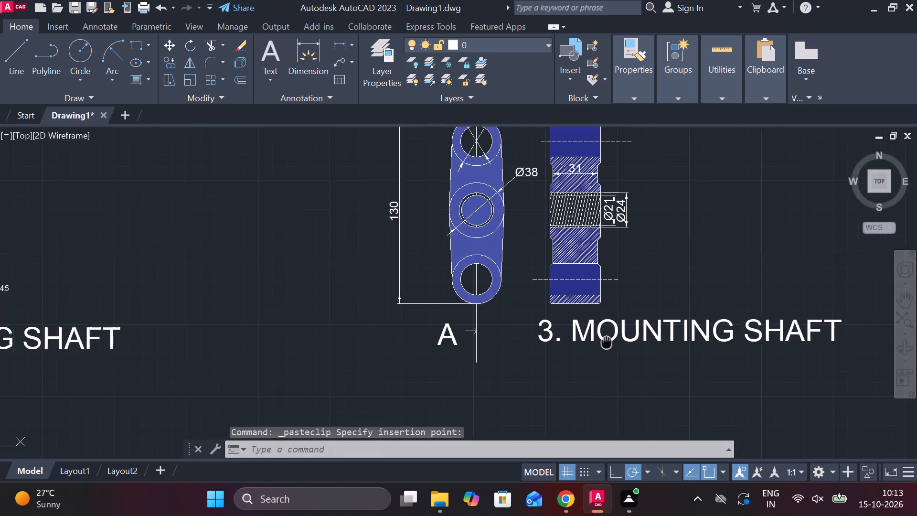
middle_click_drag(585, 340, 570, 340)
double_click(618, 321)
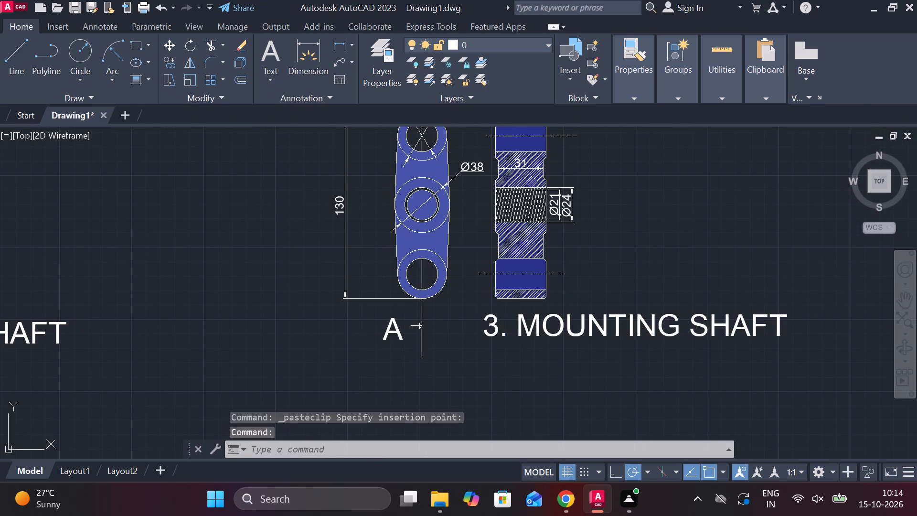
left_click(780, 328)
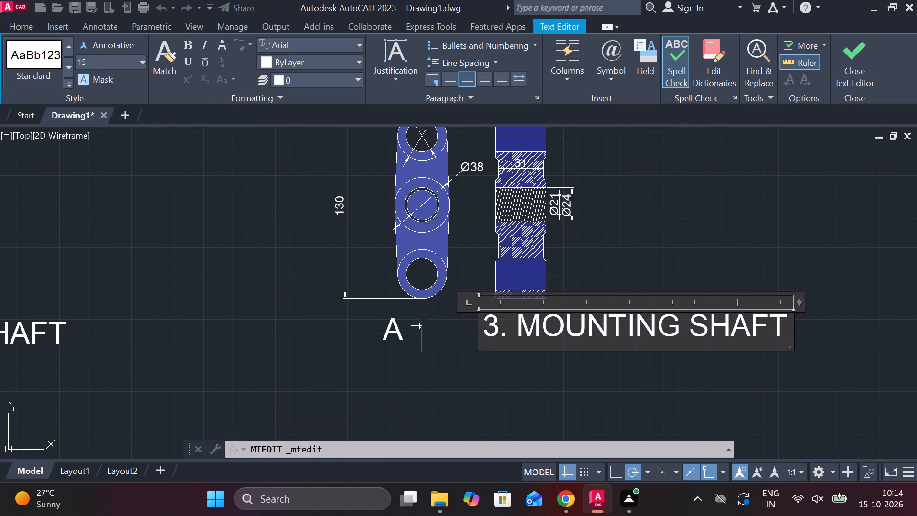
key("BackSpace")
key("BackSpace")
key("BackSpace")
key("BackSpace")
key("BackSpace")
key("BackSpace")
key("BackSpace")
key("BackSpace")
key("BackSpace")
key("BackSpace")
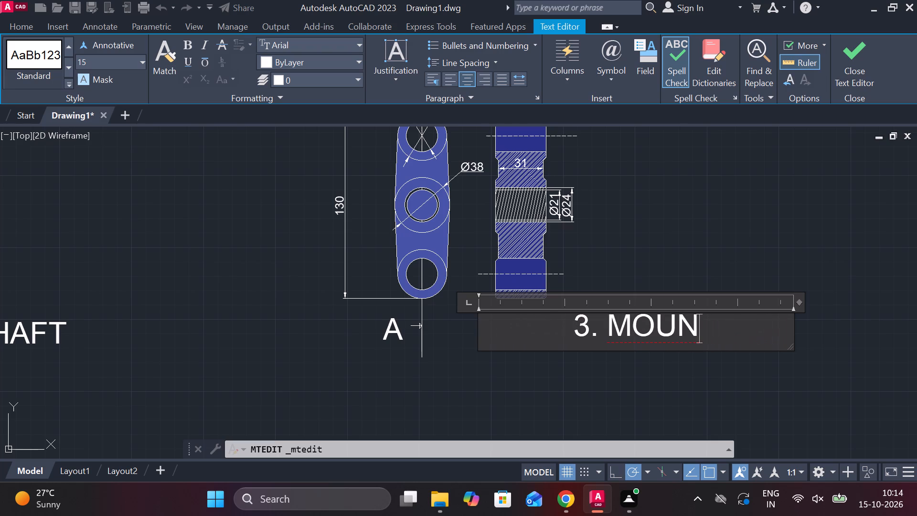
key("BackSpace")
key("BackSpace")
key("BackSpace")
key("BackSpace")
key("BackSpace")
key("BackSpace")
key("BackSpace")
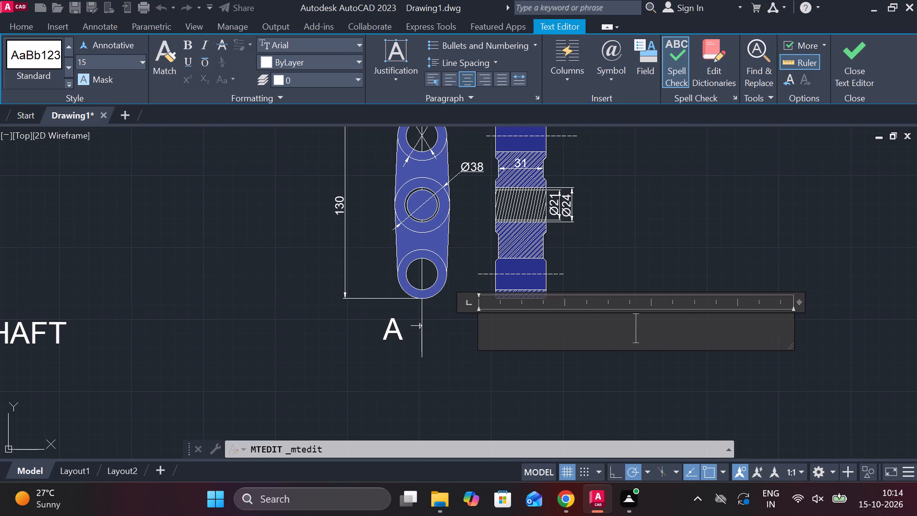
type("SECTION")
key("space")
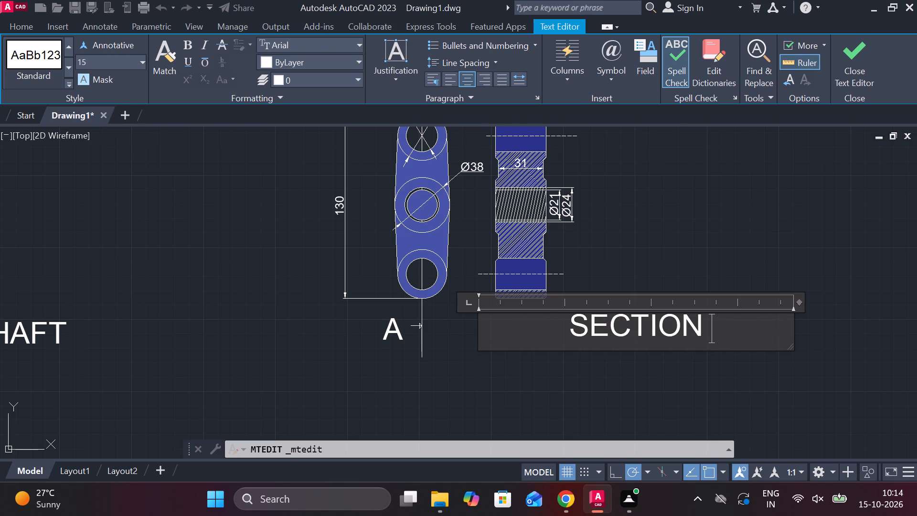
key("a")
type("-A")
left_click_drag(791, 326, 690, 322)
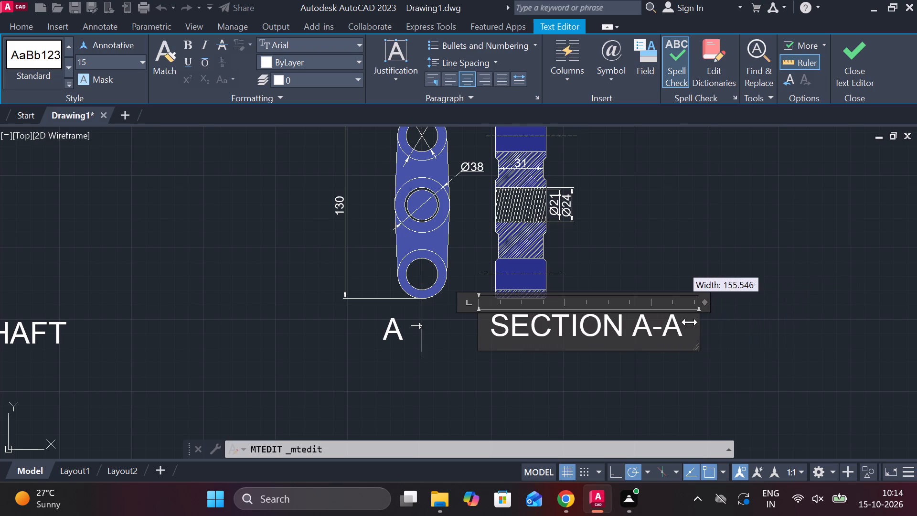
left_click_drag(690, 322, 672, 312)
left_click(847, 73)
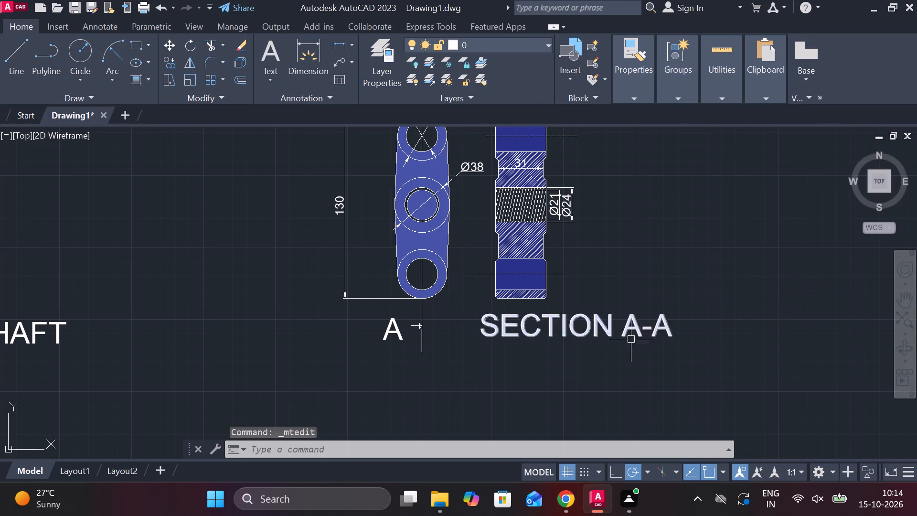
Place another copy of the 3. MOUNTING SHAFT label below the link's two views, under the lower A and SECTION A-A.
middle_click_drag(488, 362, 554, 308)
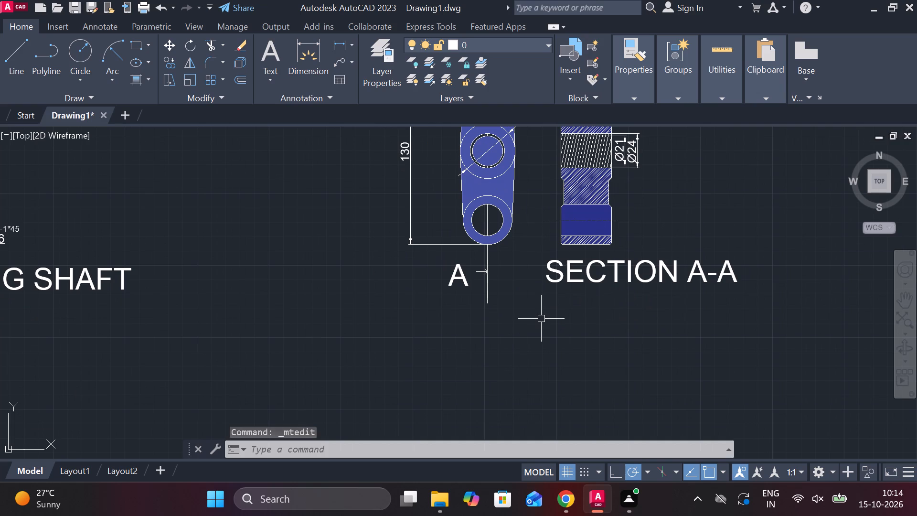
key("ctrl+v")
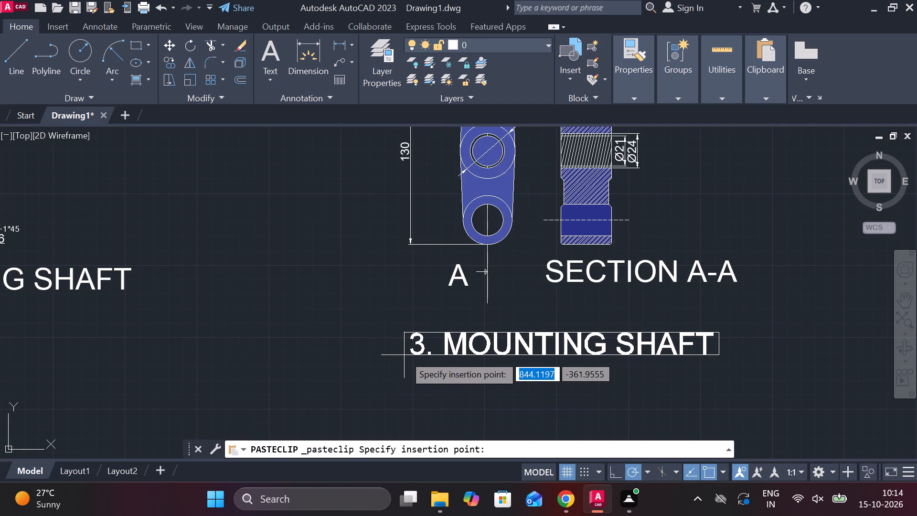
left_click(410, 353)
Replace the text of the new label below the link views with 6.CONNECTING WEDGE.
double_click(491, 344)
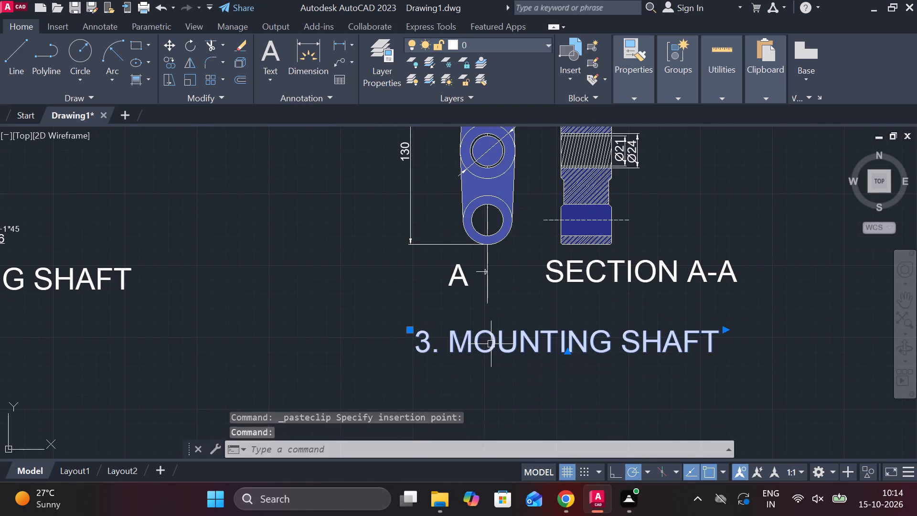
left_click_drag(713, 346, 708, 346)
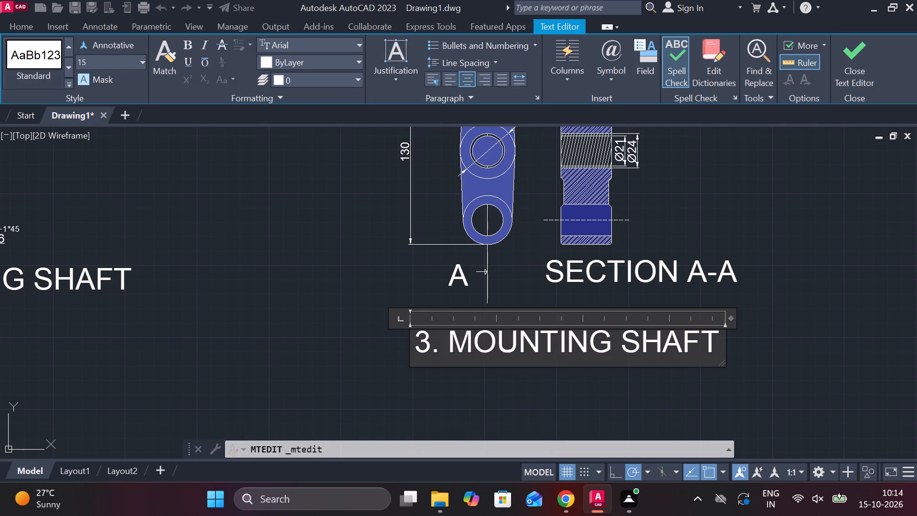
left_click_drag(708, 346, 421, 344)
key("BackSpace")
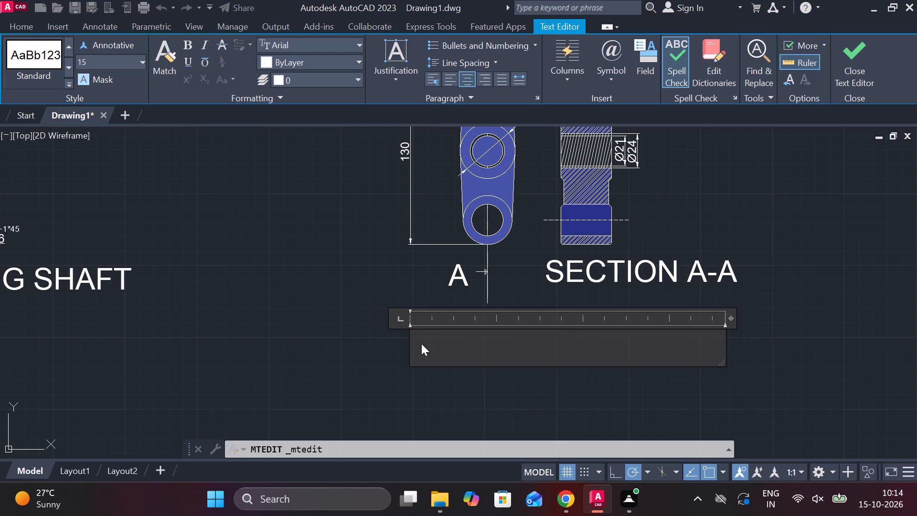
key("6")
key("period")
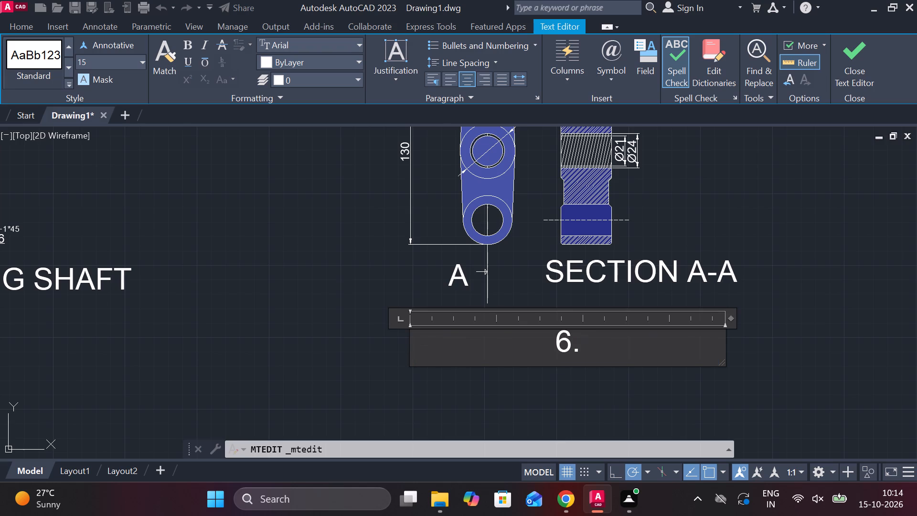
type("CONNECTI")
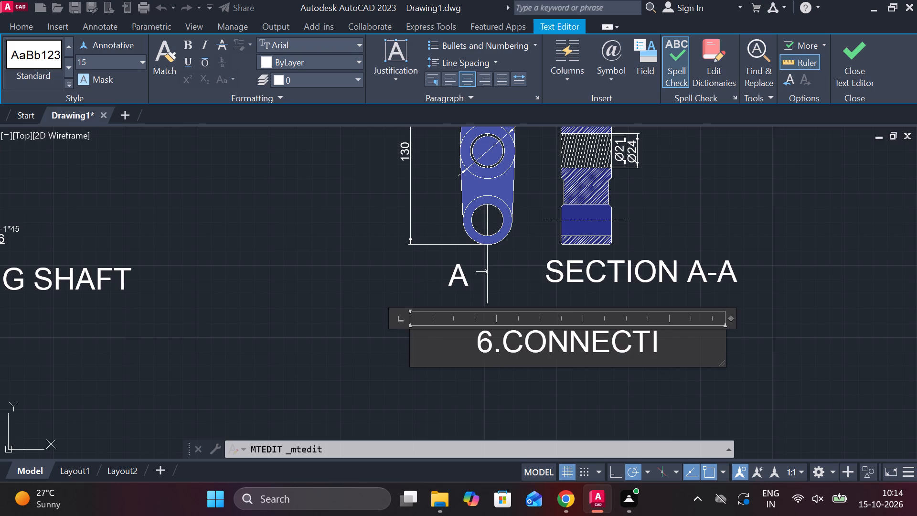
type("NG")
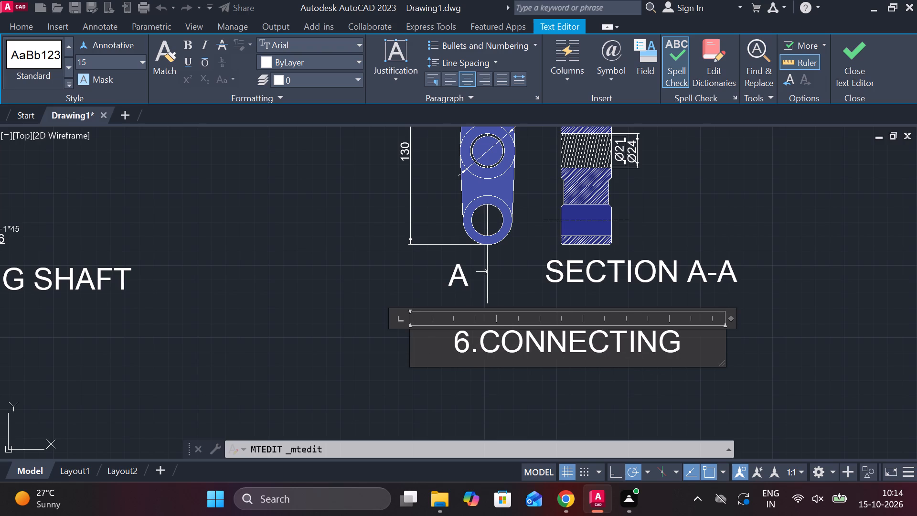
key("space")
type("W")
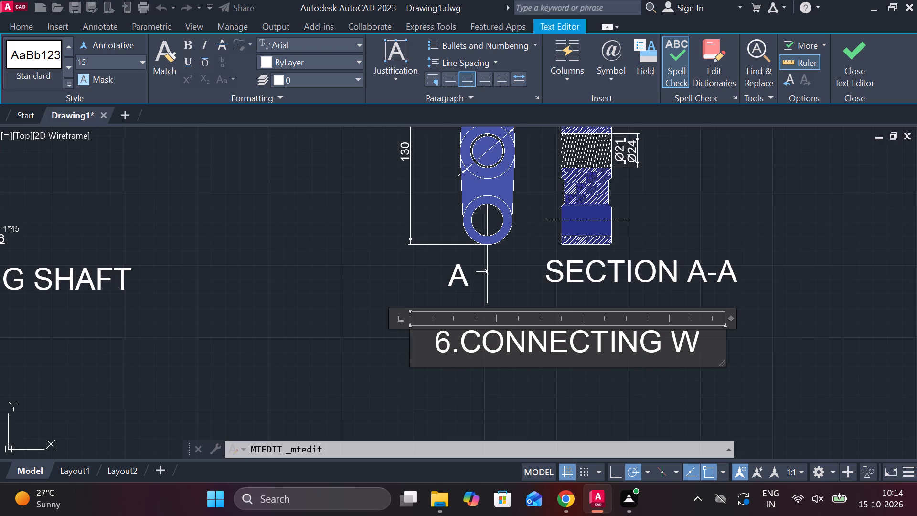
type("ED")
key("g")
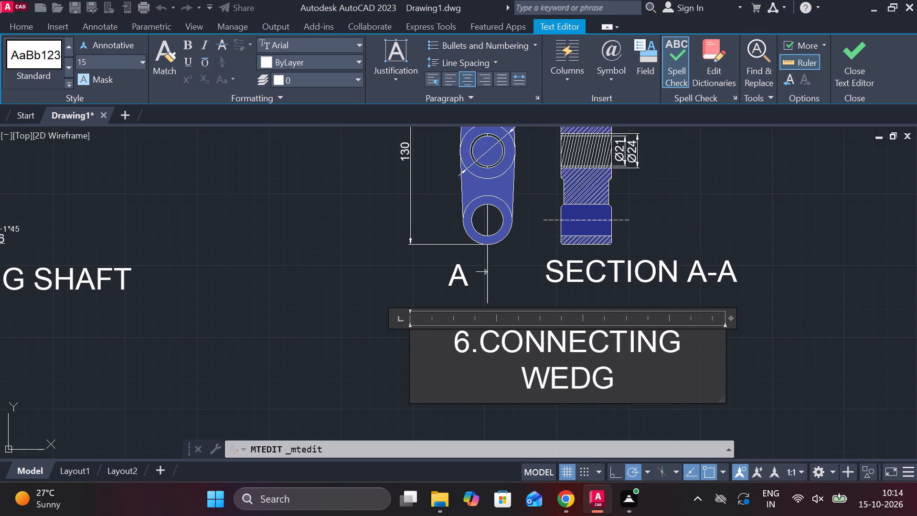
key("e")
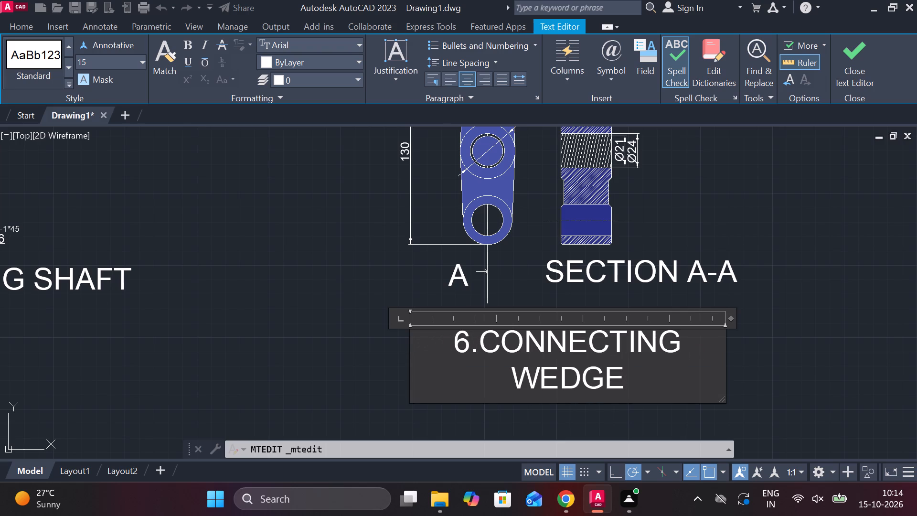
left_click(850, 49)
Move the connecting wedge views with their SECTION A-A and 6.CONNECTING WEDGE labels up beside the 9.KNOB and 10.MOVING PIN drawings.
scroll(736, 322, "down", 1)
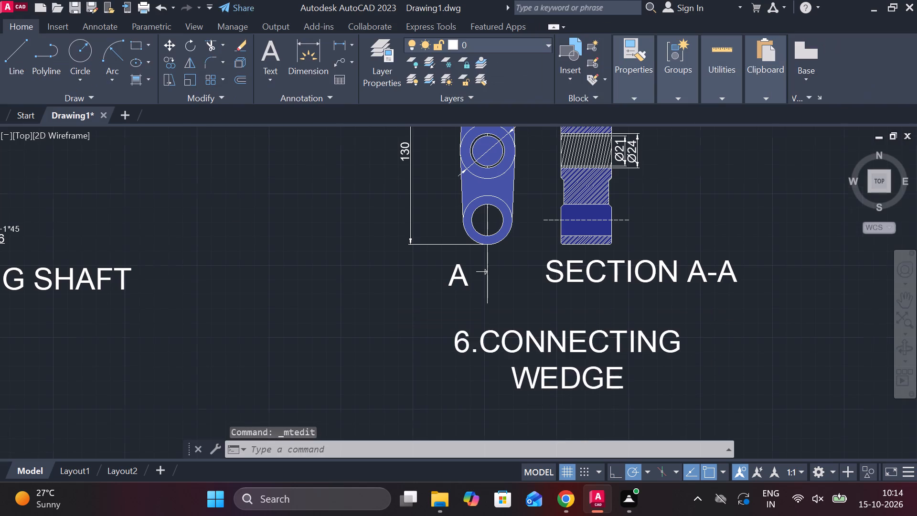
scroll(736, 322, "down", 2)
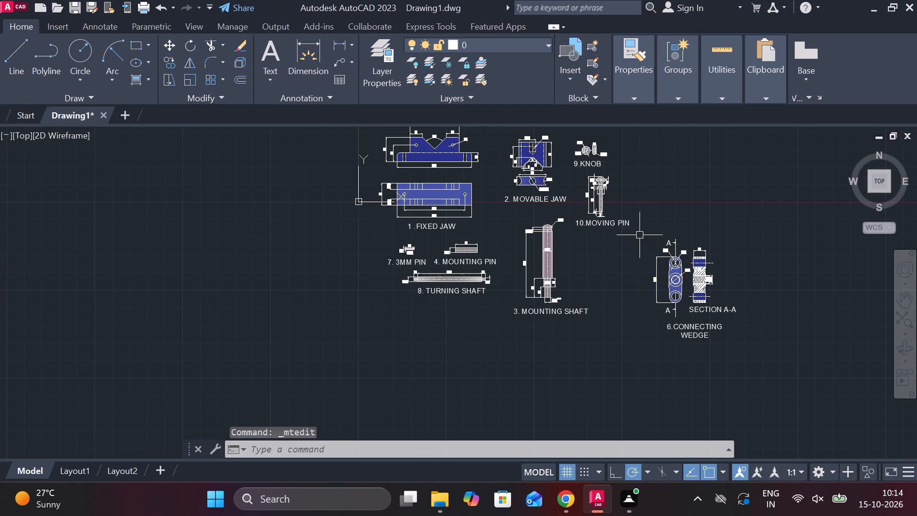
left_click(640, 234)
left_click(765, 371)
key("m")
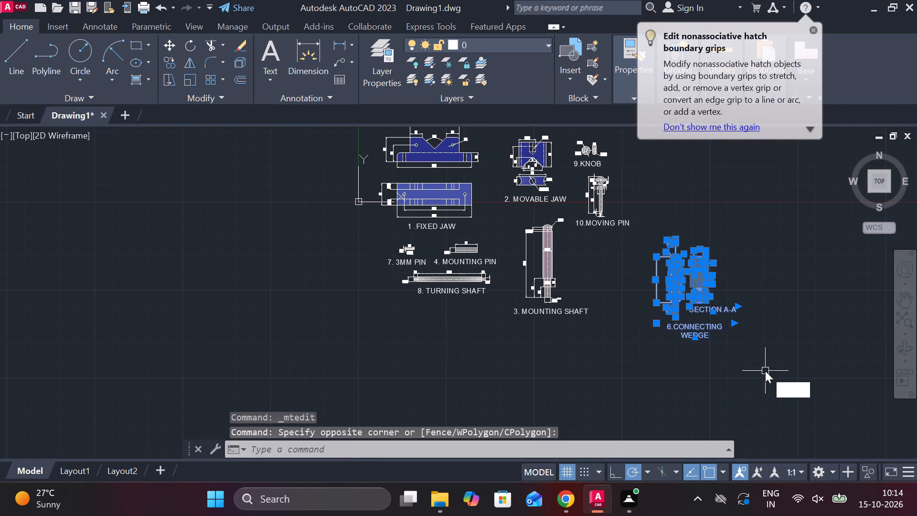
key("Return")
left_click(776, 343)
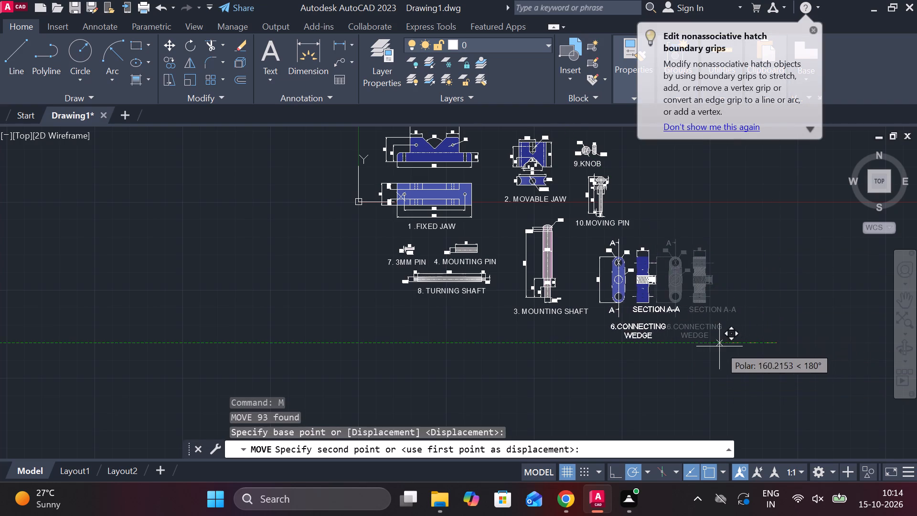
middle_click_drag(623, 347, 559, 428)
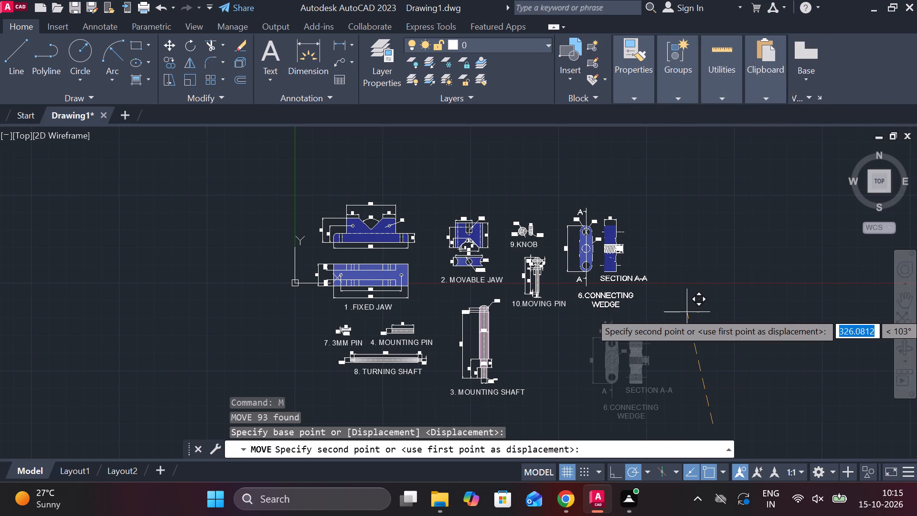
left_click(687, 312)
key("Escape")
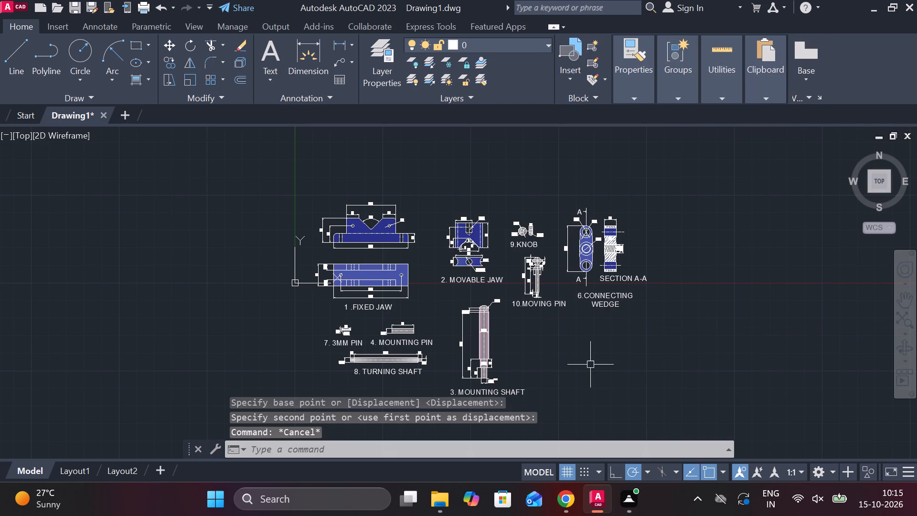
Draw a closed rectangle 32 wide and 34 high with lines in the empty area below the 6.CONNECTING WEDGE label.
scroll(589, 365, "up", 1)
middle_click_drag(589, 362, 647, 333)
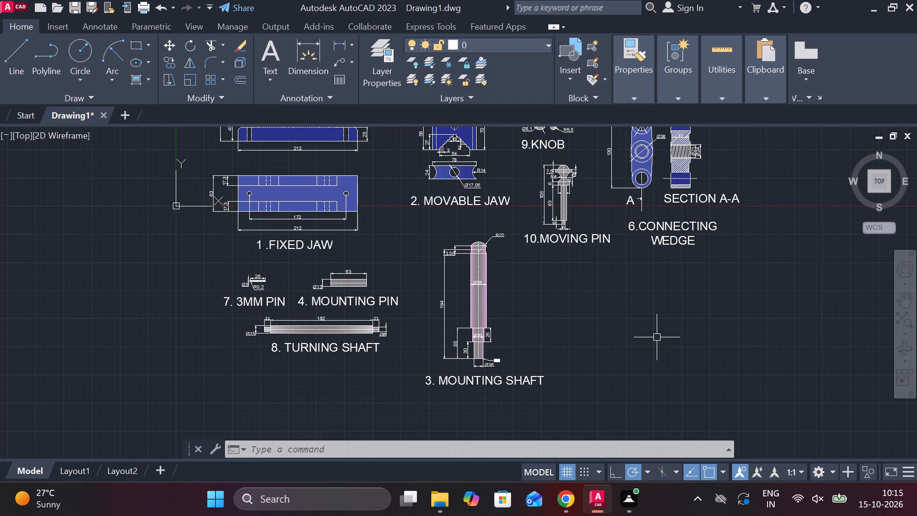
middle_click_drag(652, 311, 576, 284)
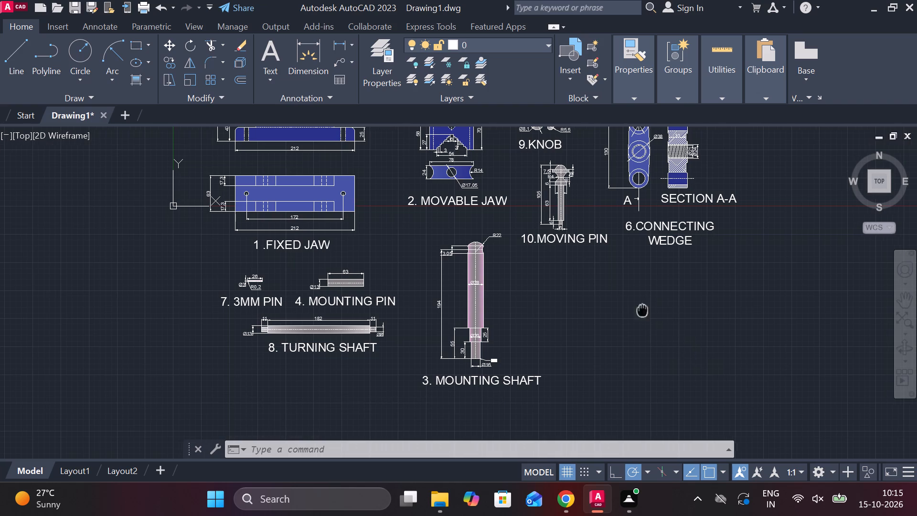
middle_click_drag(576, 284, 539, 243)
scroll(513, 223, "up", 1)
middle_click_drag(533, 264, 496, 263)
scroll(521, 241, "down", 1)
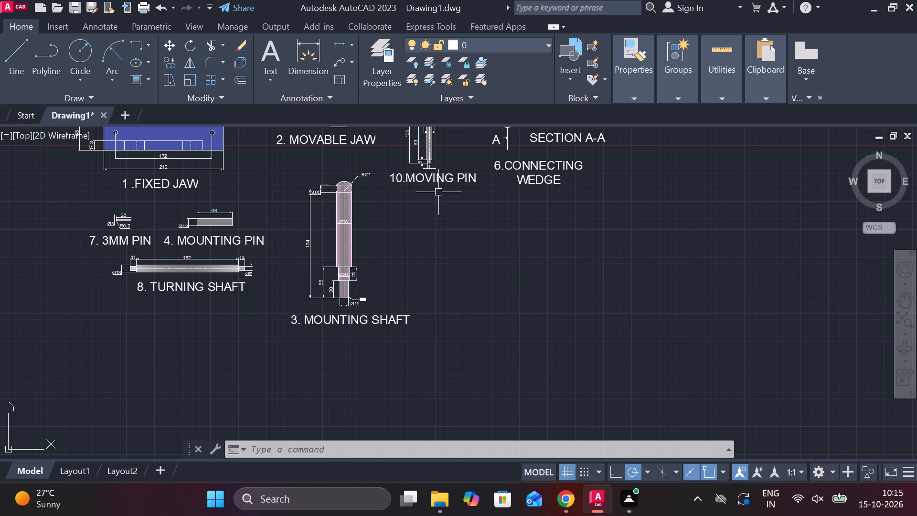
key("l")
key("Return")
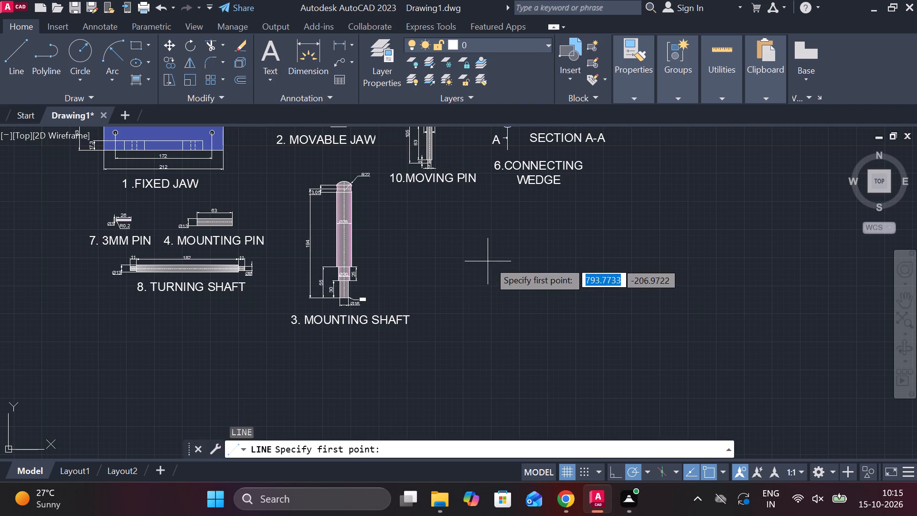
left_click(495, 258)
key("3")
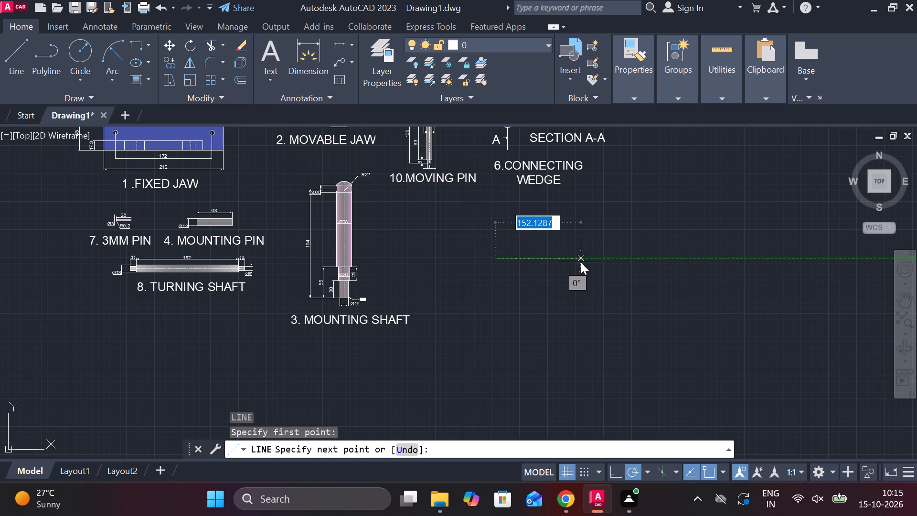
type("2")
key("space")
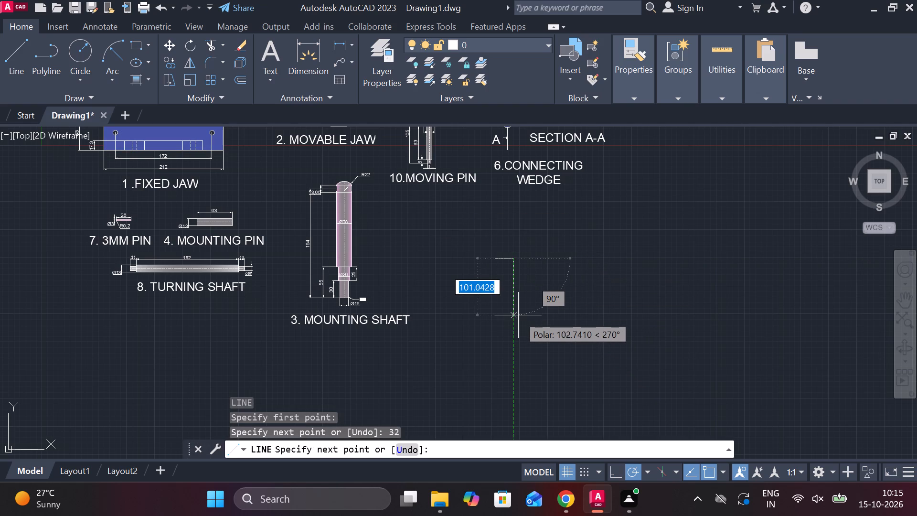
type("34")
key("space")
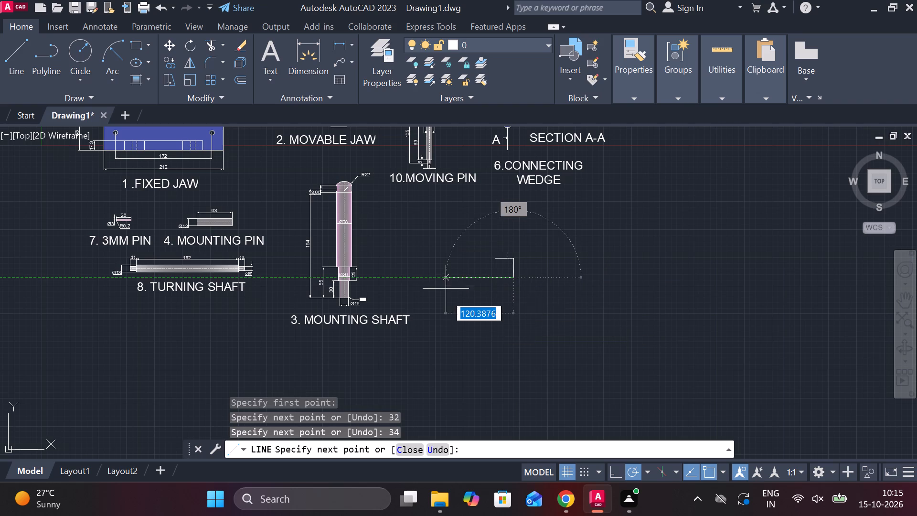
type("32")
key("space")
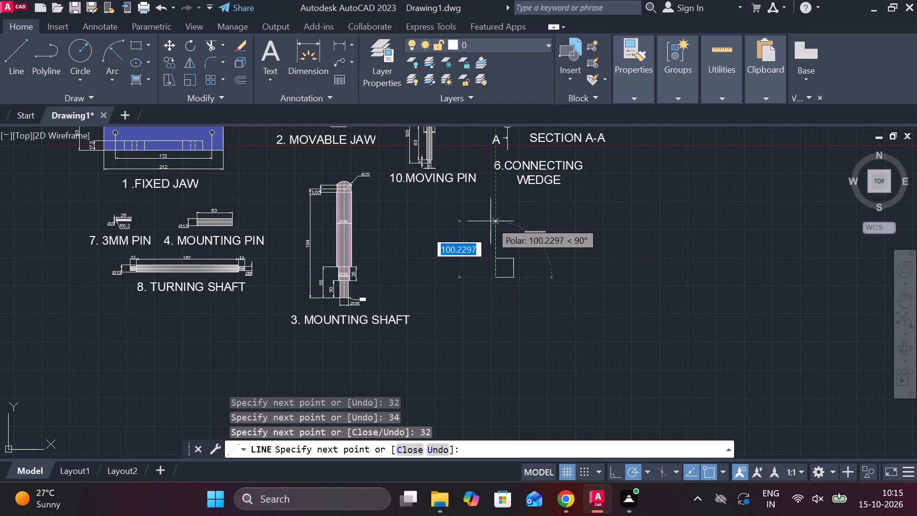
type("34")
key("space")
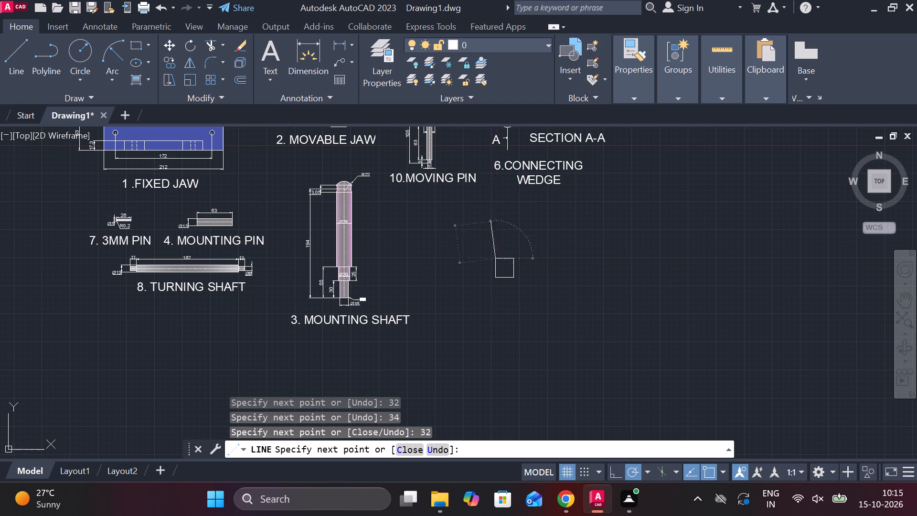
scroll(486, 260, "up", 3)
middle_click_drag(487, 261, 389, 192)
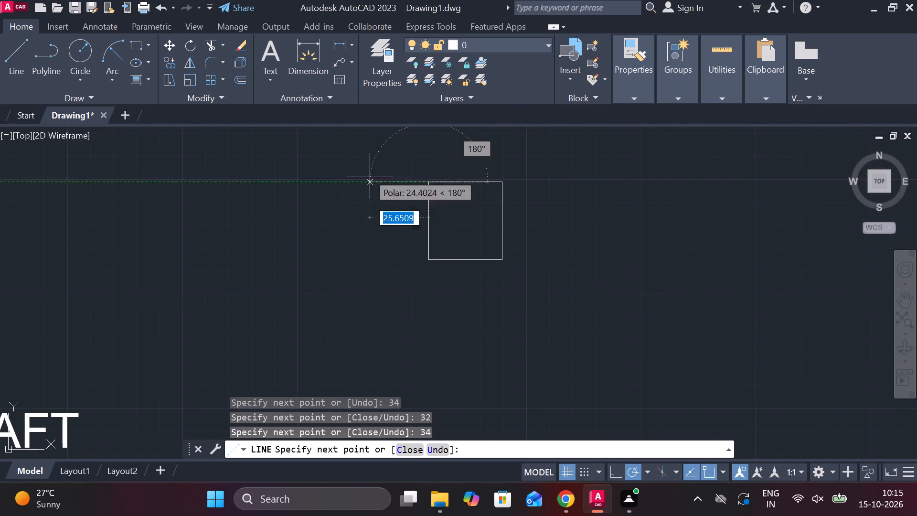
key("Escape")
scroll(518, 290, "down", 1)
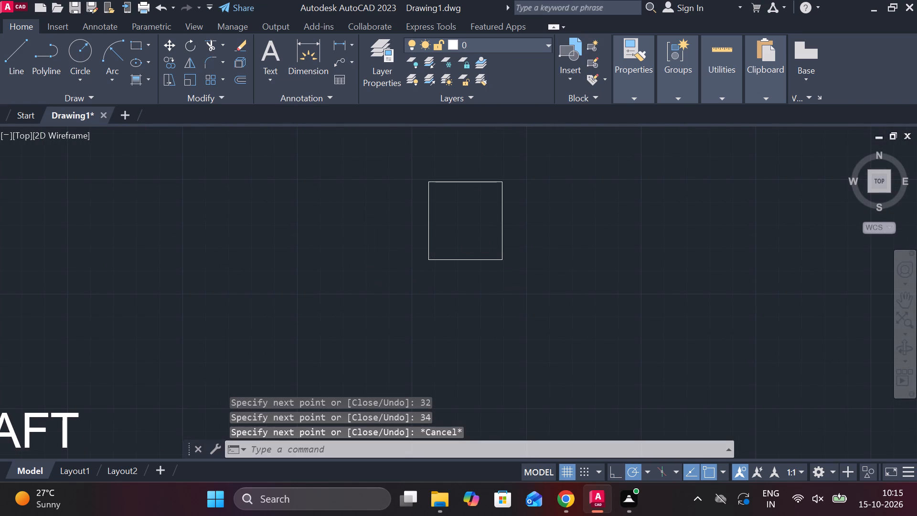
scroll(480, 251, "up", 1)
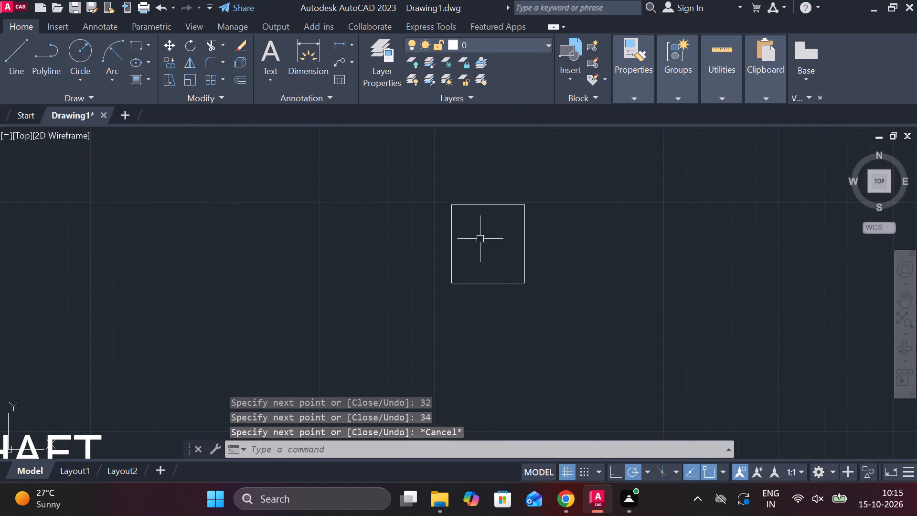
Offset the rectangle's top edge downward by 214.
left_click(458, 205)
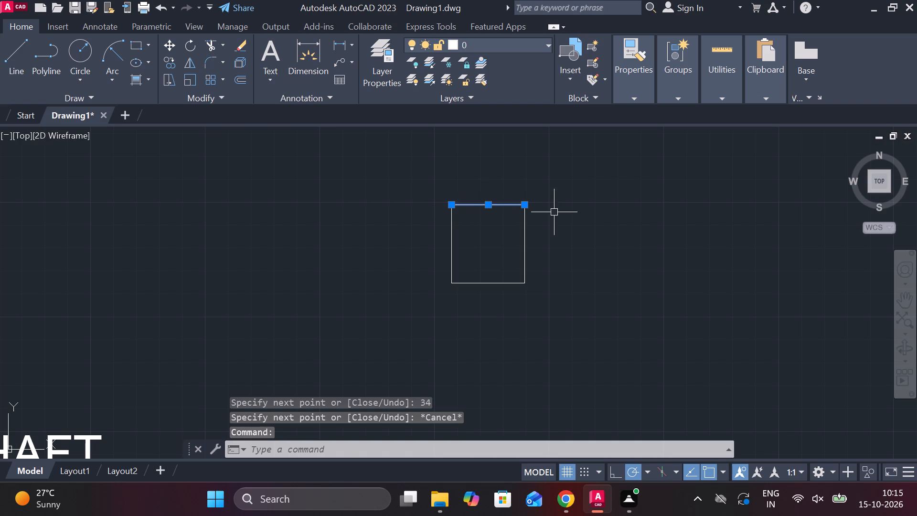
key("o")
key("Return")
key("Return")
middle_click_drag(522, 279, 492, 187)
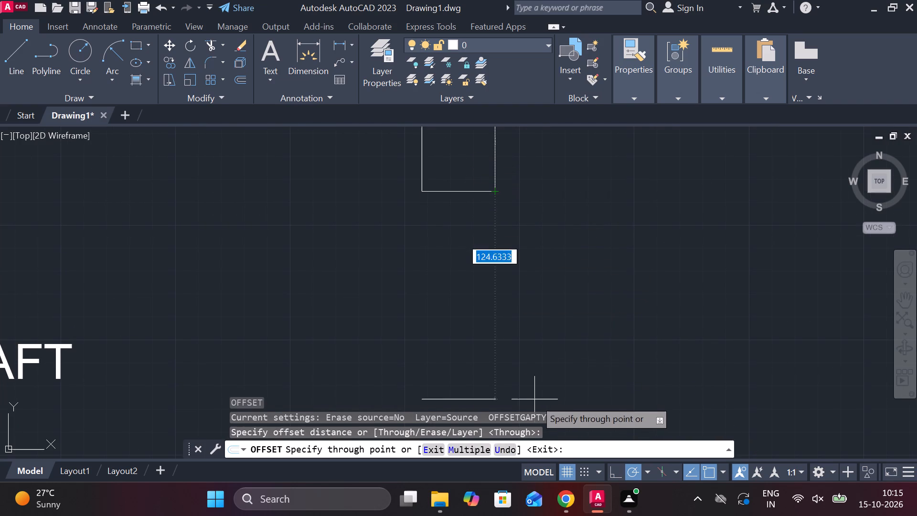
key("2")
type("14")
key("Return")
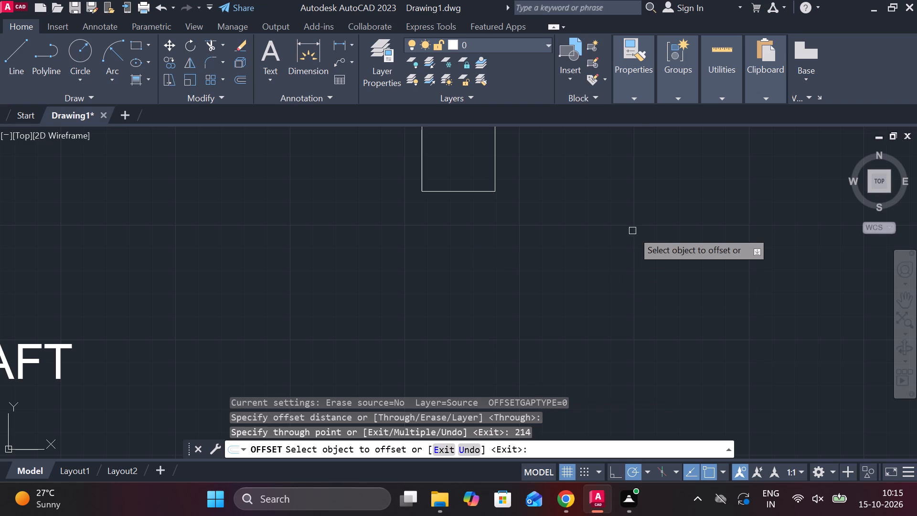
scroll(632, 231, "down", 2)
middle_click_drag(629, 231, 591, 226)
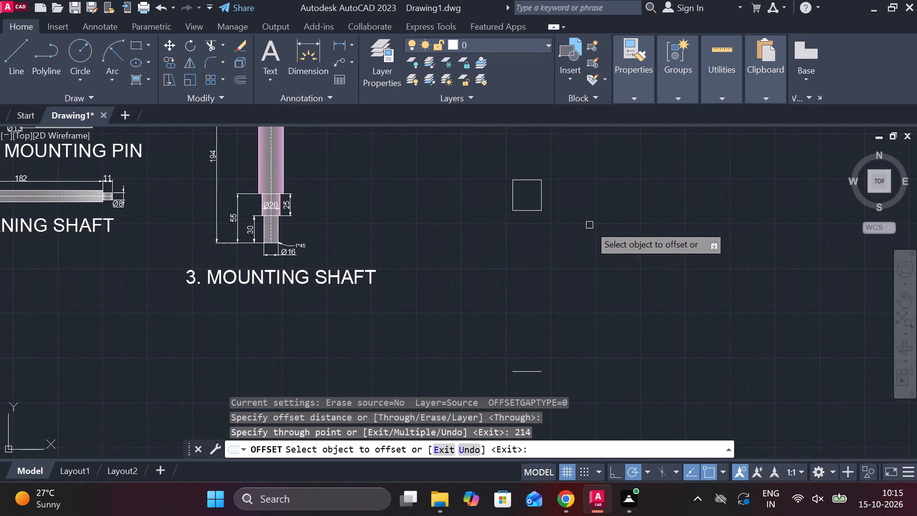
middle_click_drag(589, 225, 569, 219)
scroll(569, 219, "down", 1)
scroll(561, 284, "up", 2)
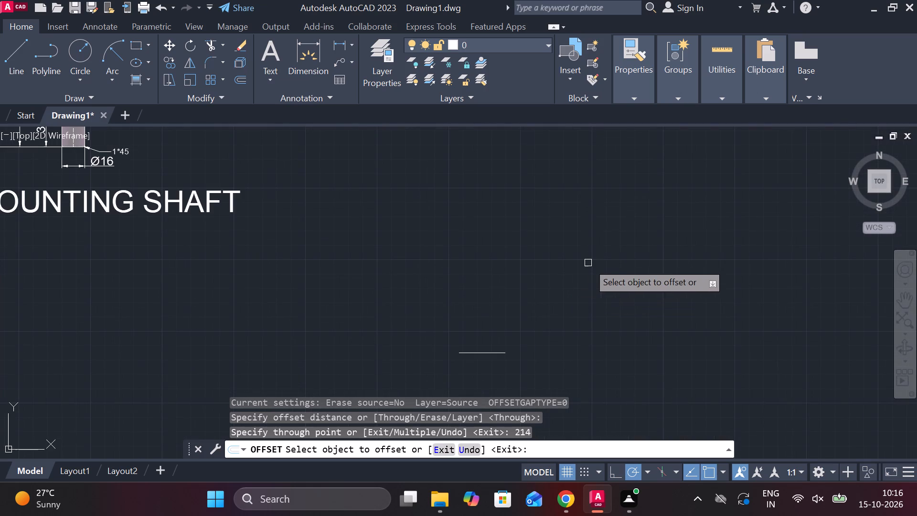
scroll(586, 260, "down", 1)
key("Escape")
Draw a vertical line from the midpoint of the rectangle's bottom edge to the midpoint of the offset line below.
key("l")
key("Return")
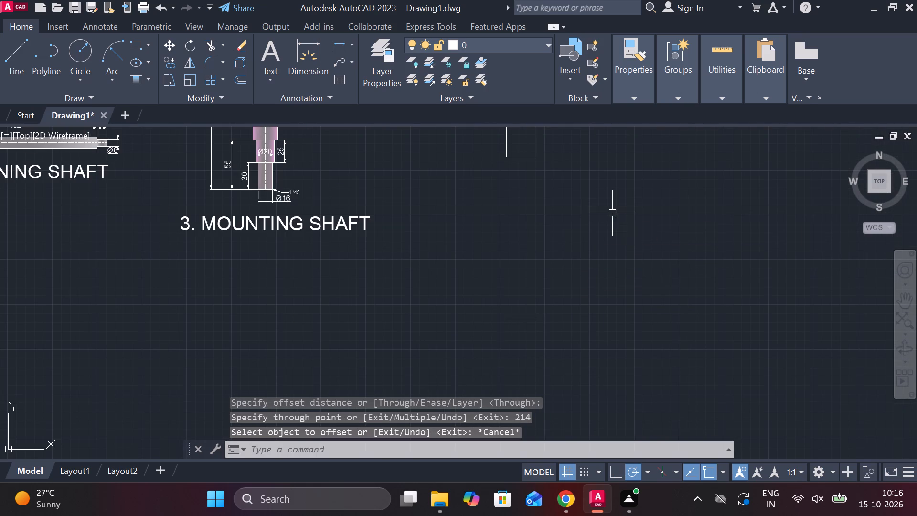
left_click(517, 160)
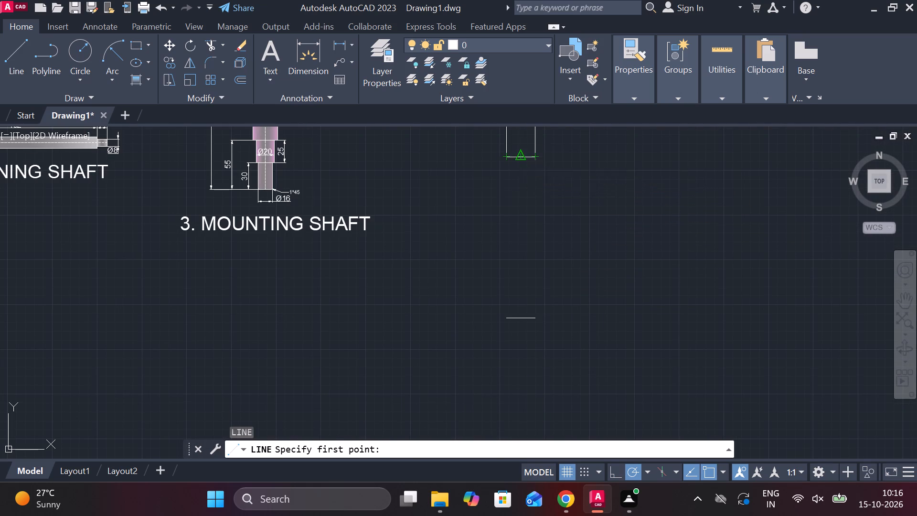
left_click(520, 322)
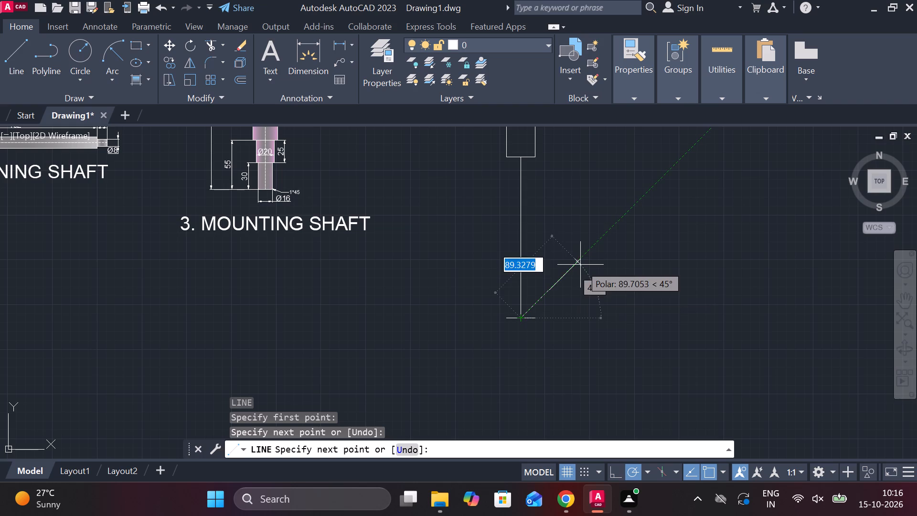
key("Escape")
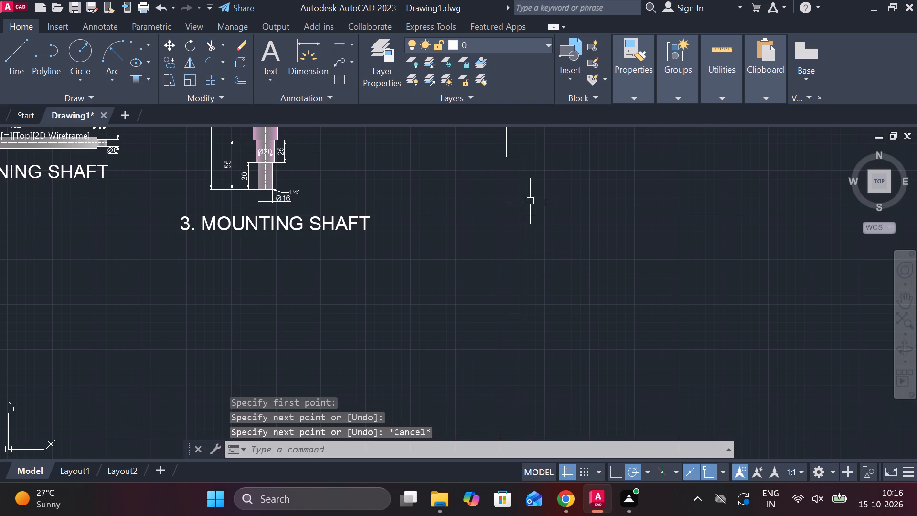
Offset the vertical centre line by 12 to each side to form the shank's edges below the rectangle.
left_click(520, 189)
key("o")
key("Return")
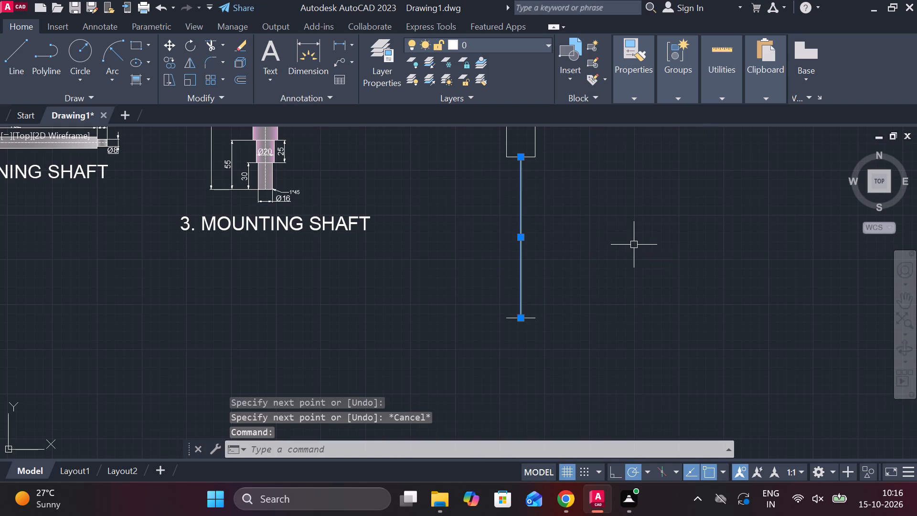
key("Return")
scroll(537, 215, "up", 1)
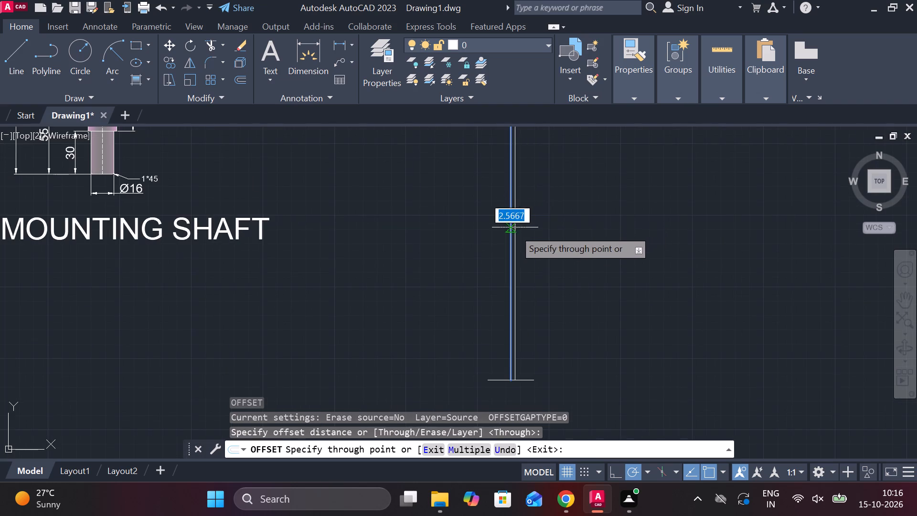
type("12")
key("space")
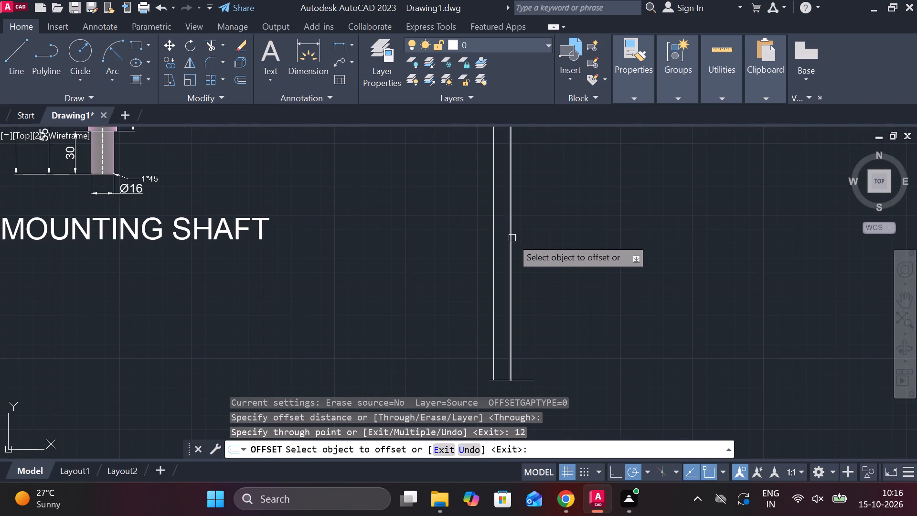
left_click(512, 238)
key("1")
type("2")
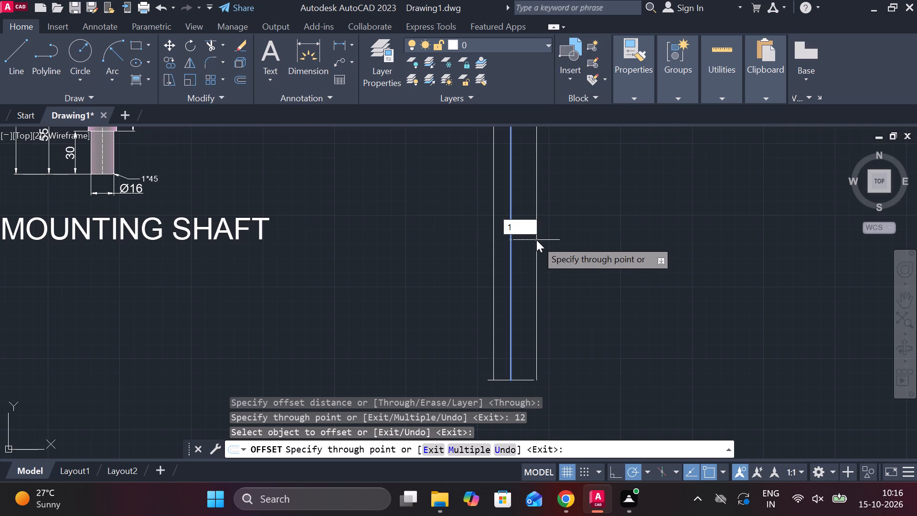
key("space")
scroll(536, 240, "down", 2)
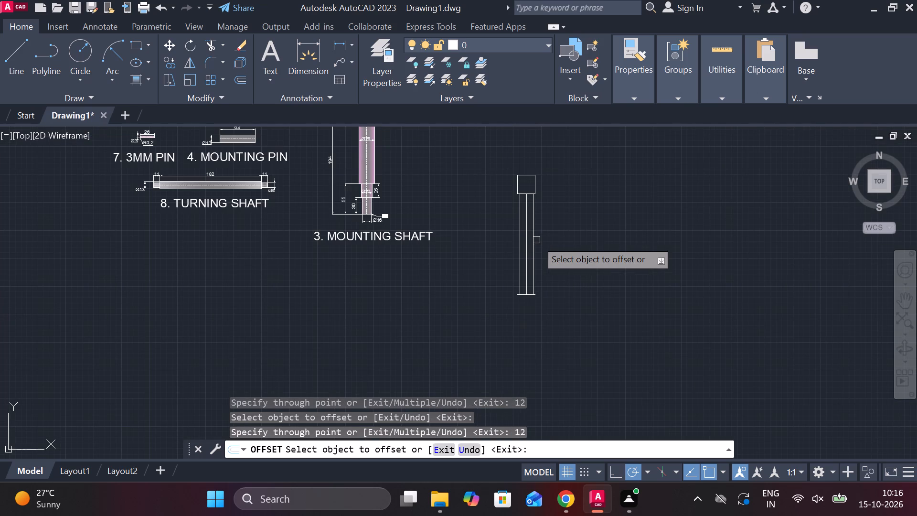
scroll(545, 232, "up", 1)
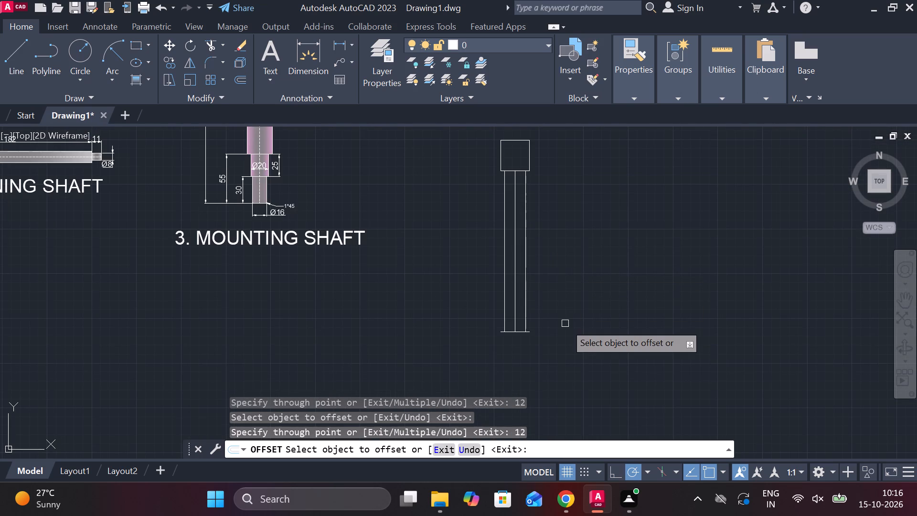
scroll(565, 323, "up", 1)
middle_click_drag(564, 323, 562, 284)
scroll(537, 294, "up", 1)
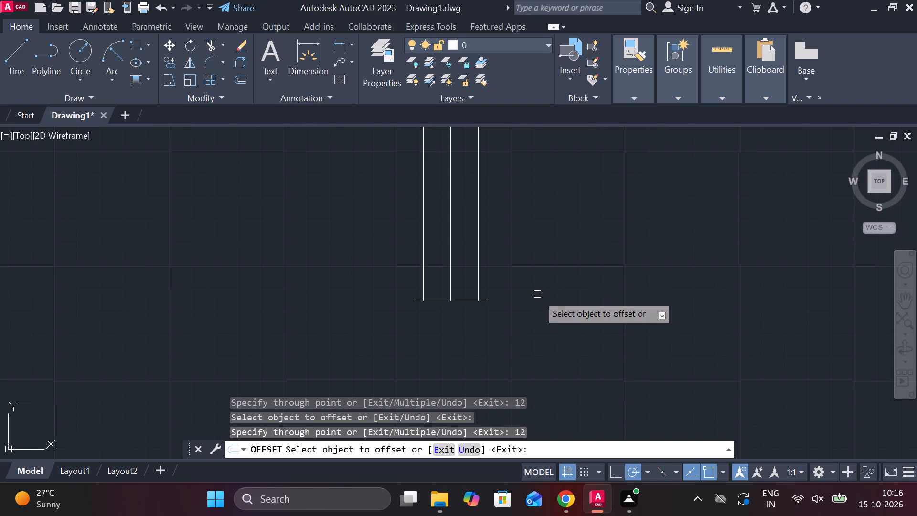
middle_click_drag(547, 295, 554, 307)
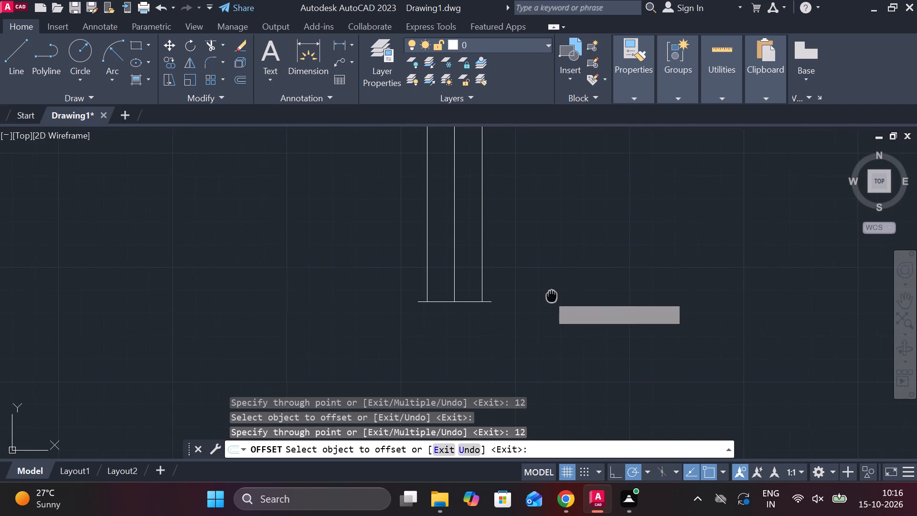
Offset the short horizontal line at the shank's bottom end upward by 30.
middle_click_drag(554, 307, 554, 365)
key("Escape")
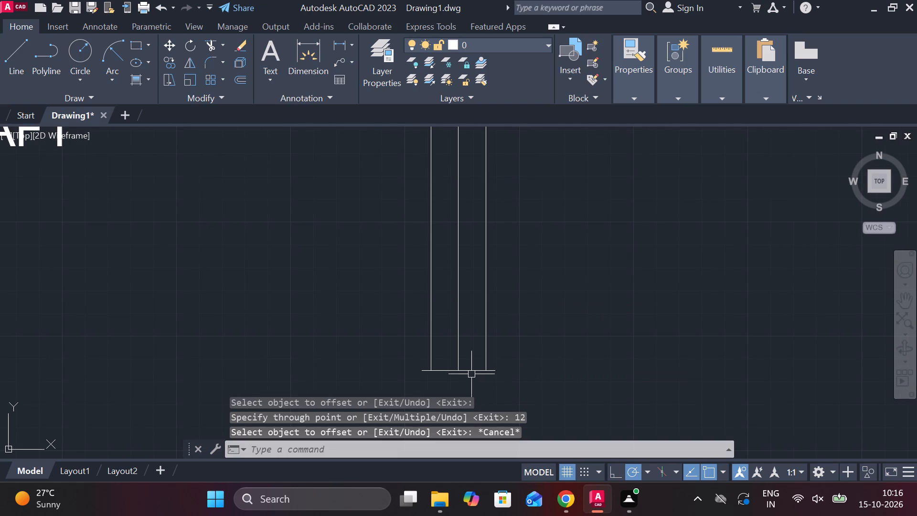
left_click(471, 371)
key("o")
key("Return")
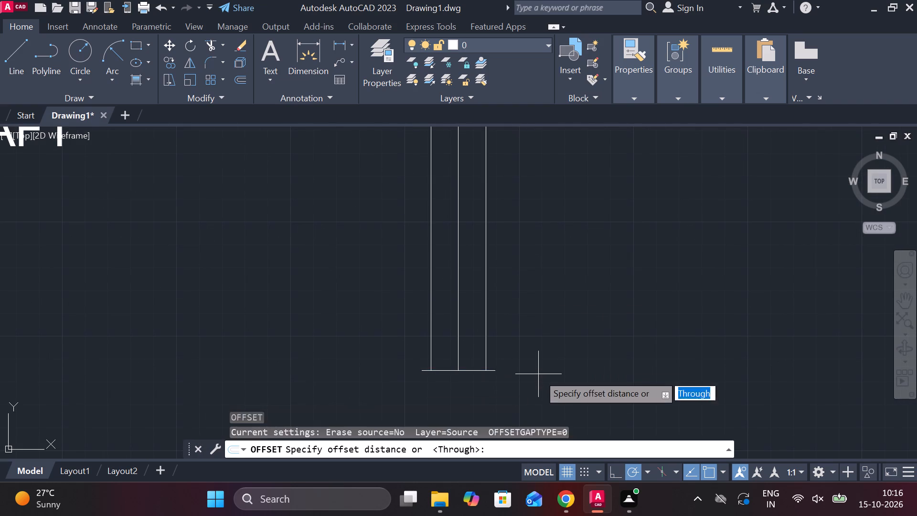
key("Return")
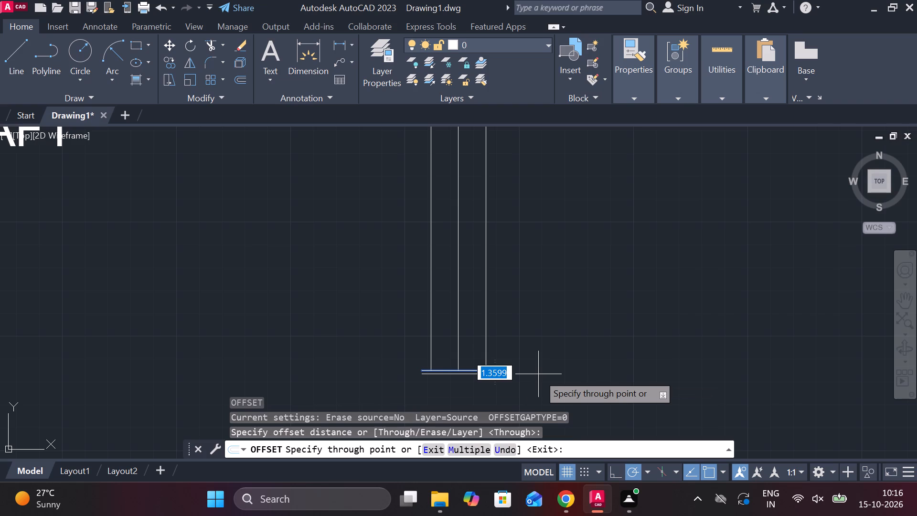
type("30")
key("Return")
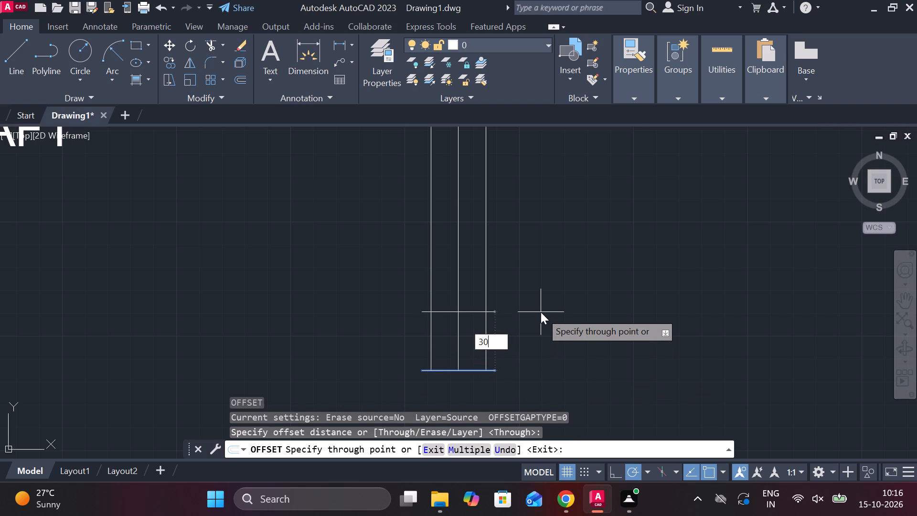
key("Escape")
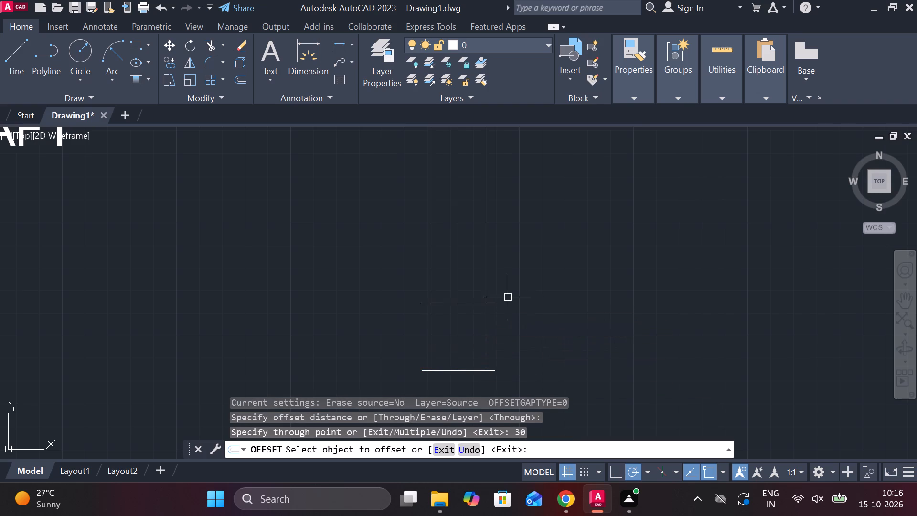
Trim both shank edges below the new offset line and cut off that line's overhanging ends outside the shank.
type("TR")
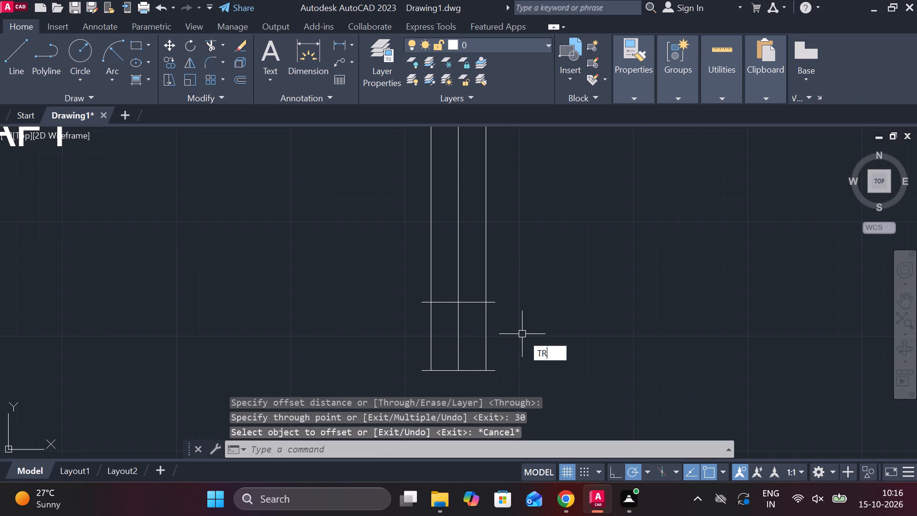
key("space")
left_click(487, 333)
left_click(432, 330)
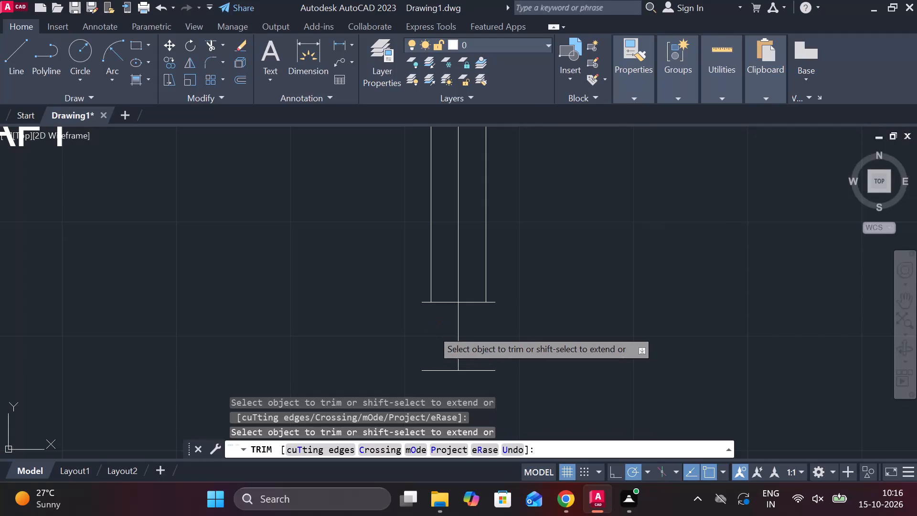
left_click(495, 303)
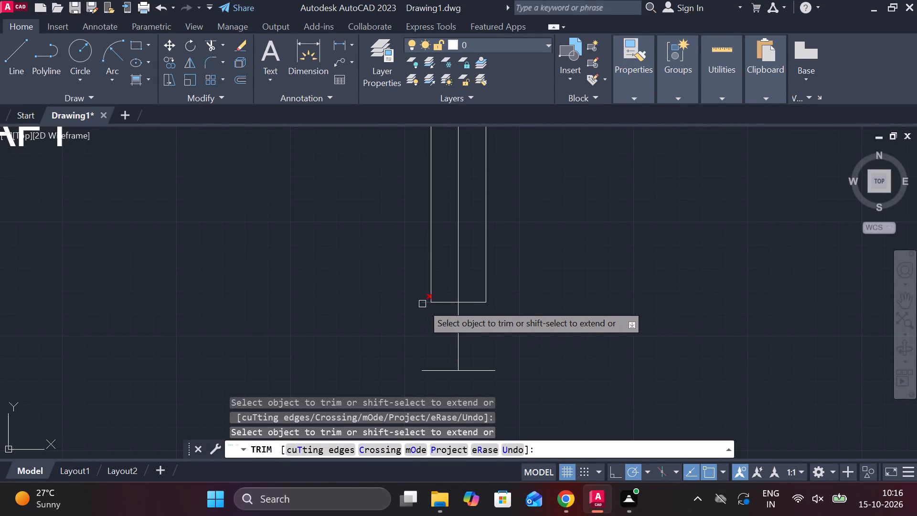
left_click(422, 304)
scroll(565, 265, "down", 1)
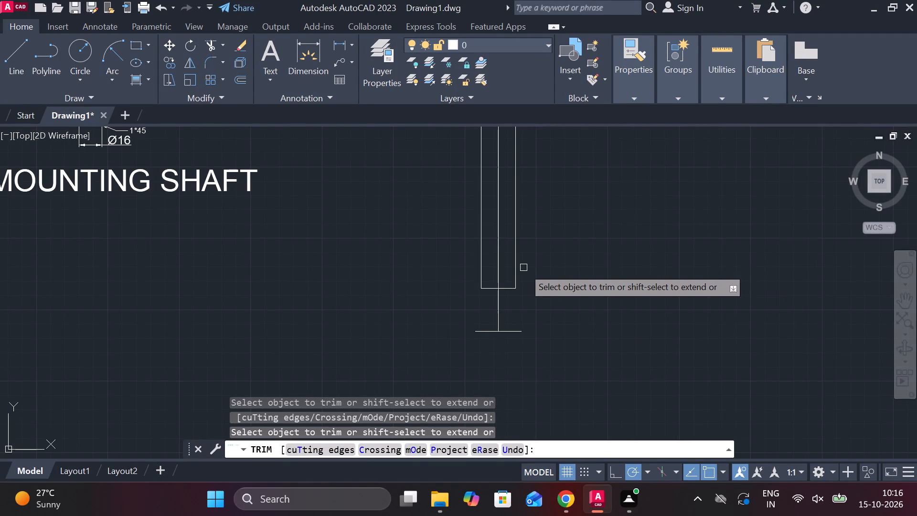
scroll(561, 269, "down", 1)
scroll(573, 253, "up", 2)
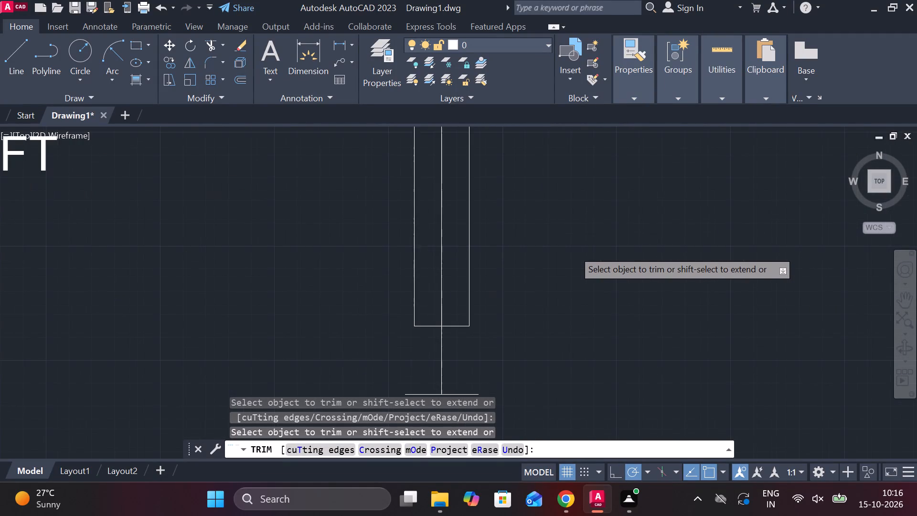
middle_click_drag(564, 245, 606, 433)
key("Escape")
Draw a three-sided 2 by 2 square tooth projecting outward from the shank's left edge, just below the head.
scroll(531, 198, "up", 1)
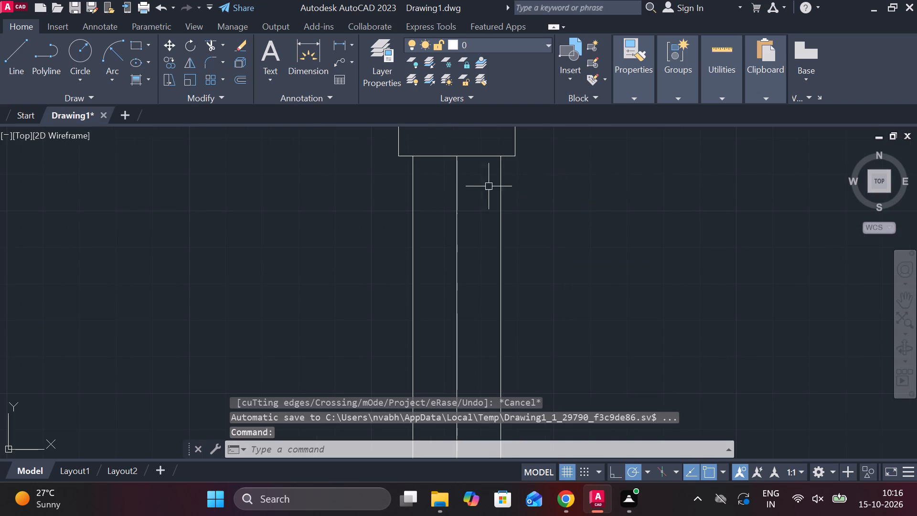
key("l")
key("Return")
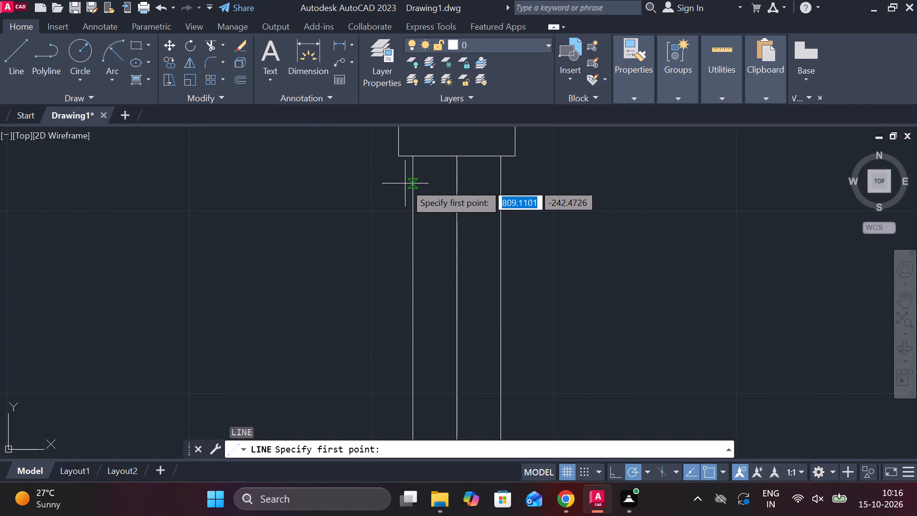
scroll(409, 182, "up", 2)
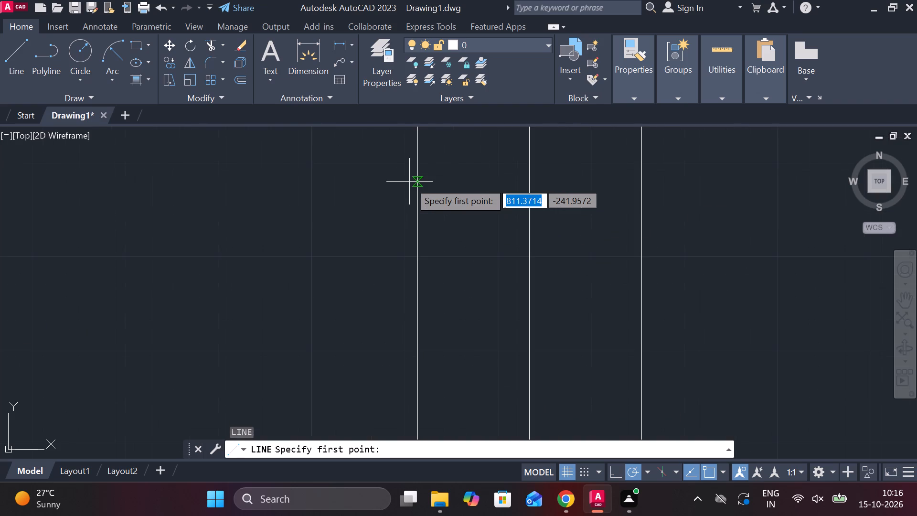
left_click(416, 176)
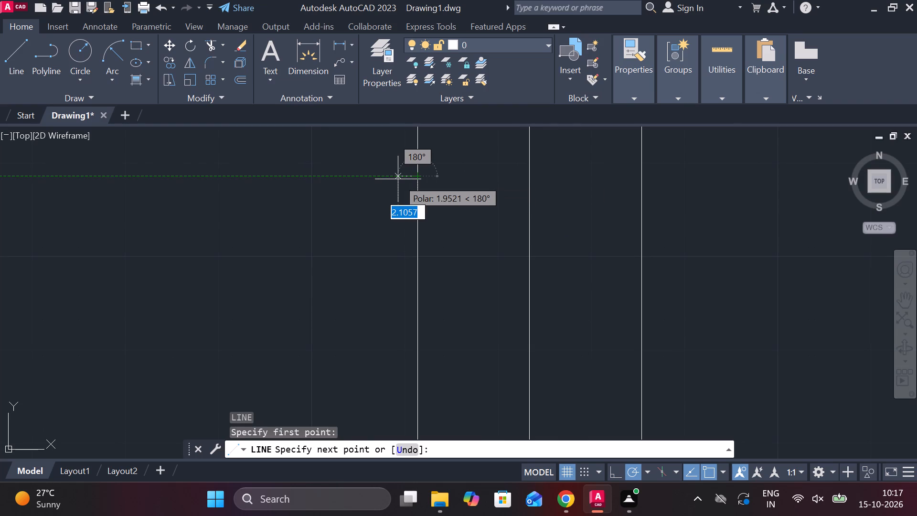
type("2")
key("space")
type("2")
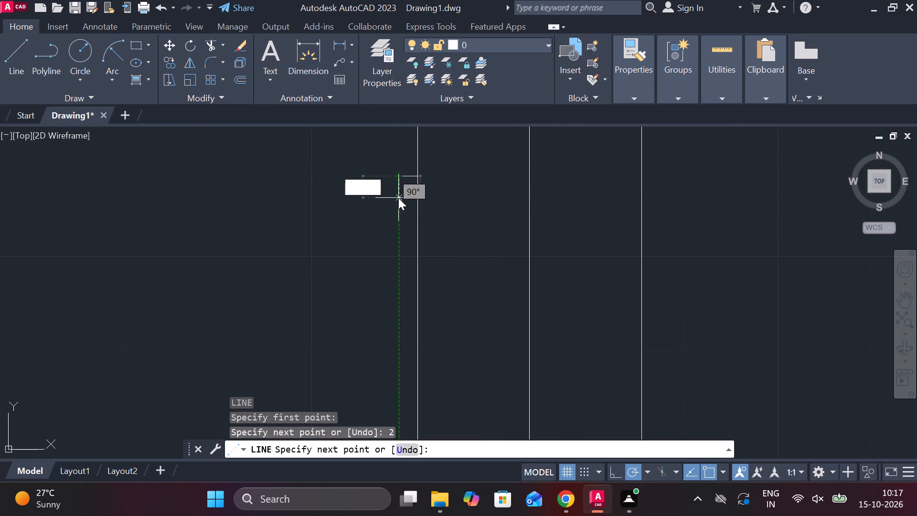
key("space")
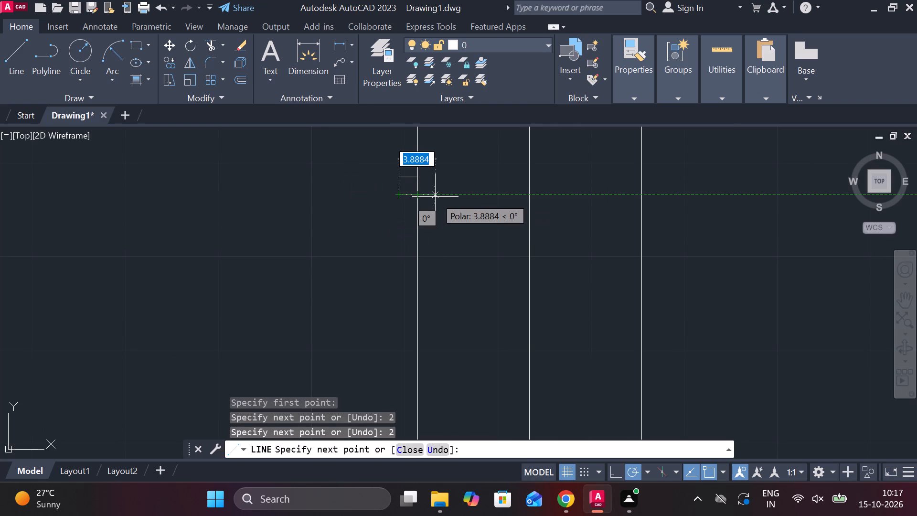
type("2")
key("space")
scroll(435, 197, "down", 3)
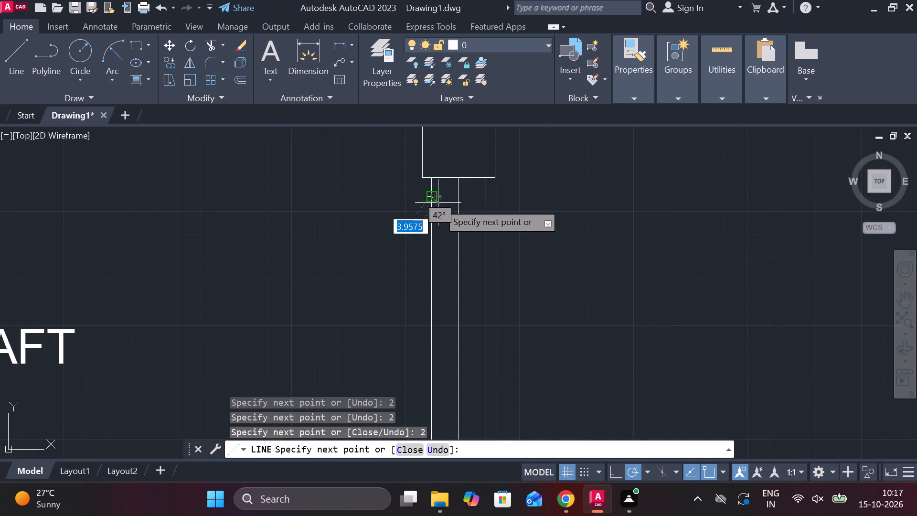
scroll(438, 203, "up", 1)
key("Escape")
Join the three lines of the small square tooth into one polyline.
scroll(469, 196, "up", 2)
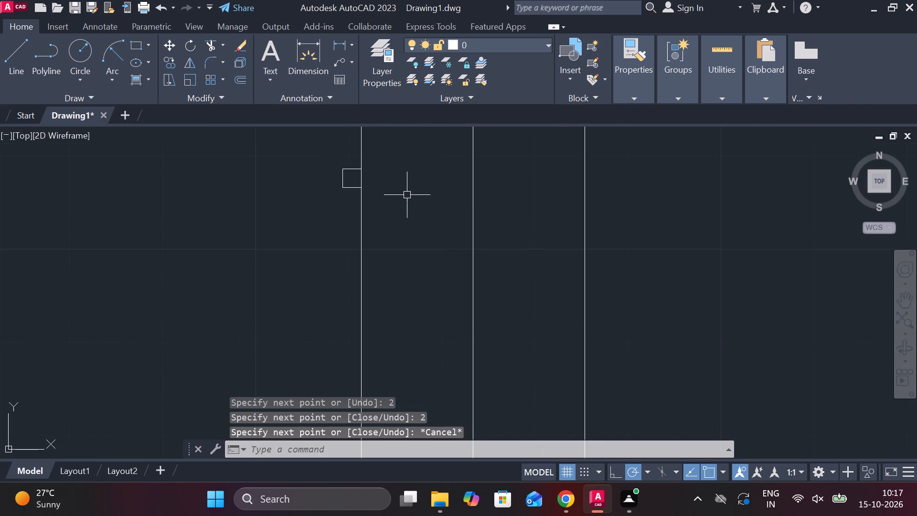
left_click(348, 189)
left_click(350, 171)
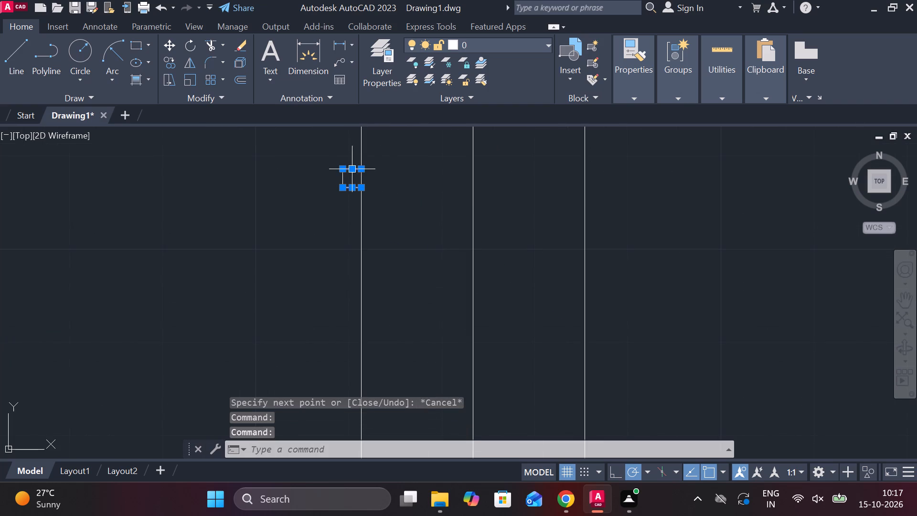
left_click(341, 178)
key("j")
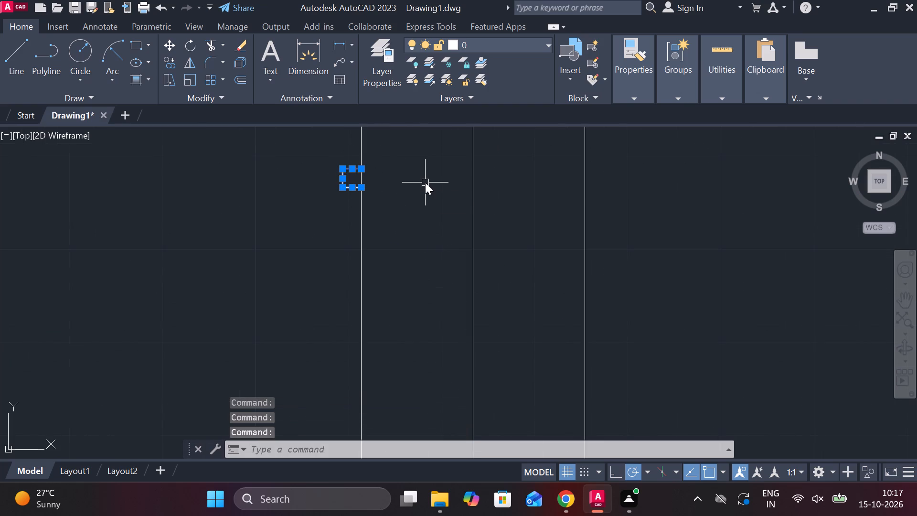
key("Return")
Mirror the square tooth about the vertical centre line to the shank's right edge, keeping the original.
left_click(343, 177)
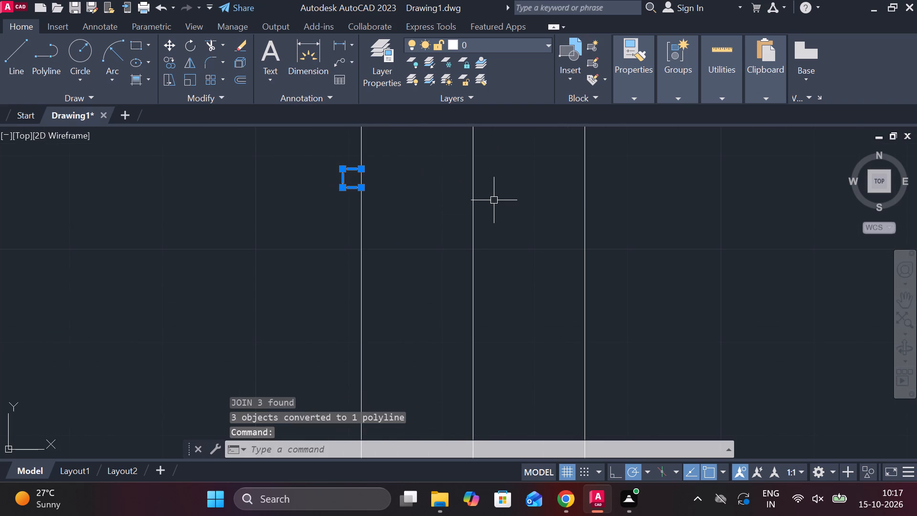
type("MI")
key("Return")
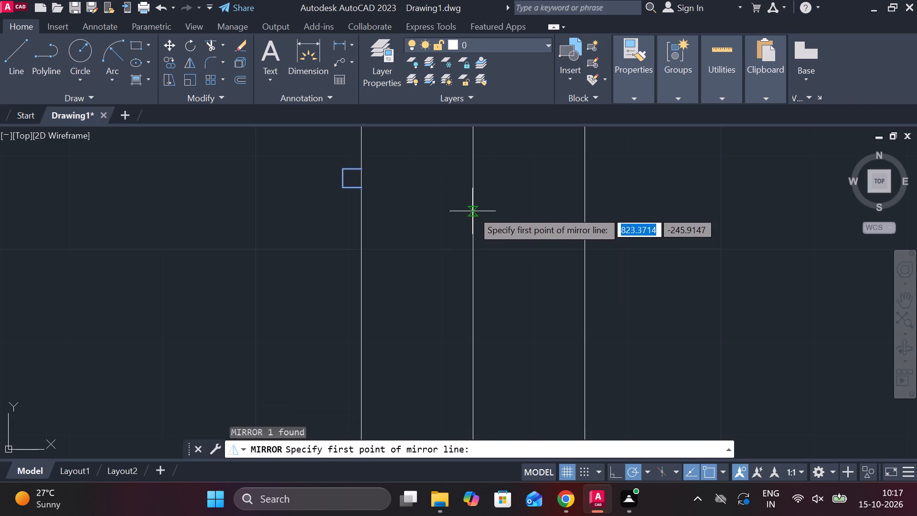
left_click(472, 210)
middle_click_drag(480, 216, 460, 361)
left_click(454, 255)
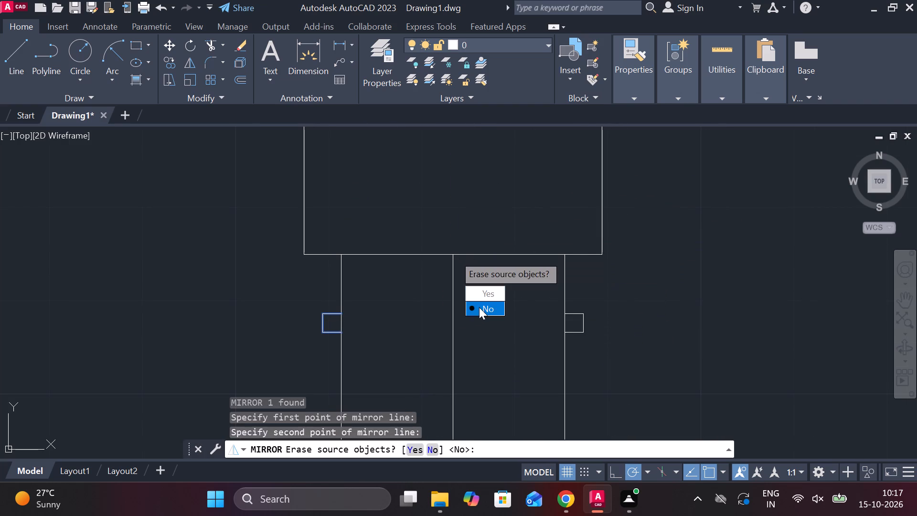
left_click_drag(479, 307, 454, 255)
middle_click_drag(515, 286, 551, 222)
middle_click_drag(395, 287, 433, 259)
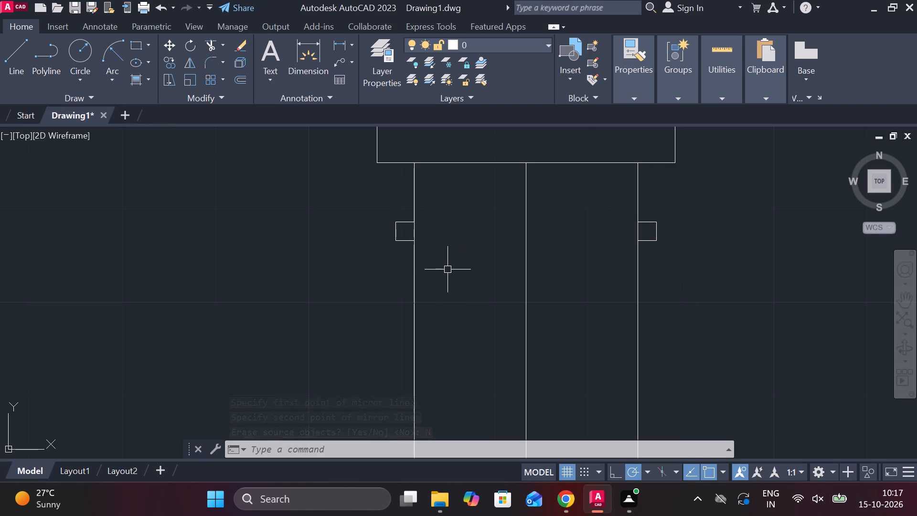
Copy the left square tooth downward by 3 along the shank's left edge.
left_click(385, 217)
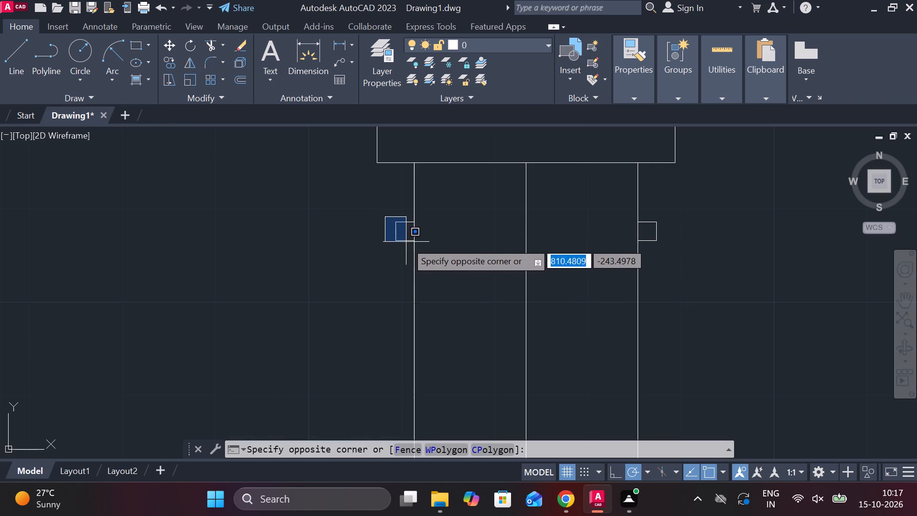
left_click(412, 245)
left_click(405, 236)
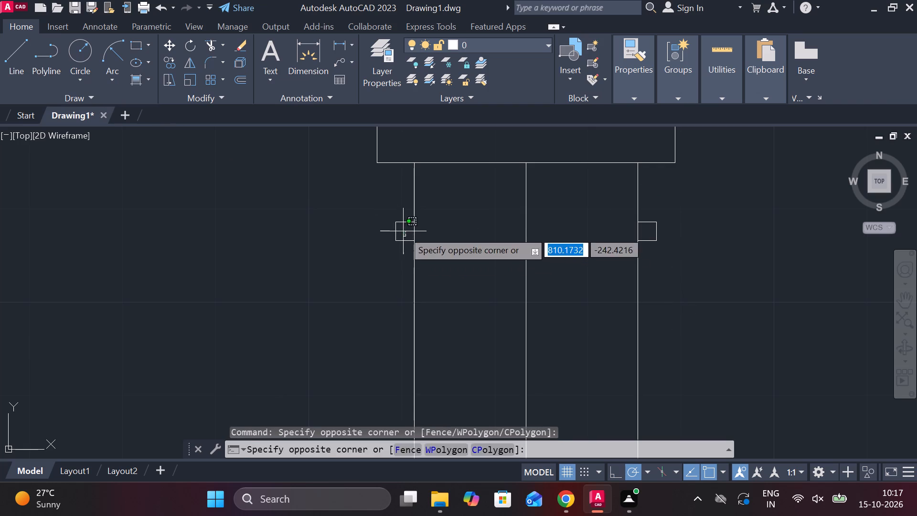
left_click(403, 231)
left_click(400, 224)
type("CO")
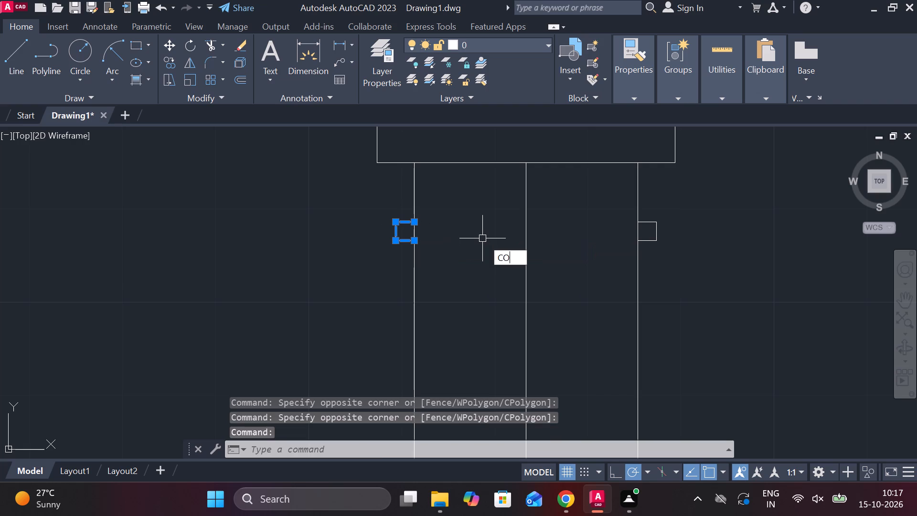
key("Return")
left_click(413, 245)
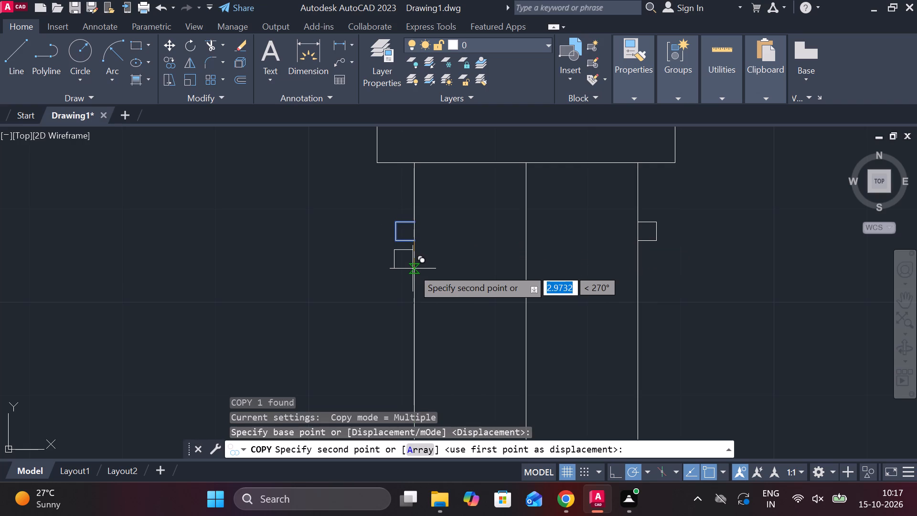
type("2")
key("space")
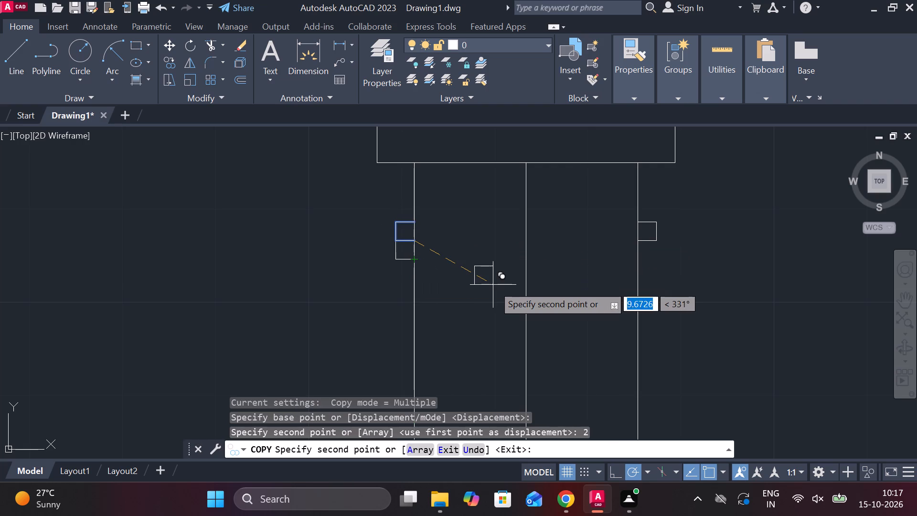
key("ctrl+z")
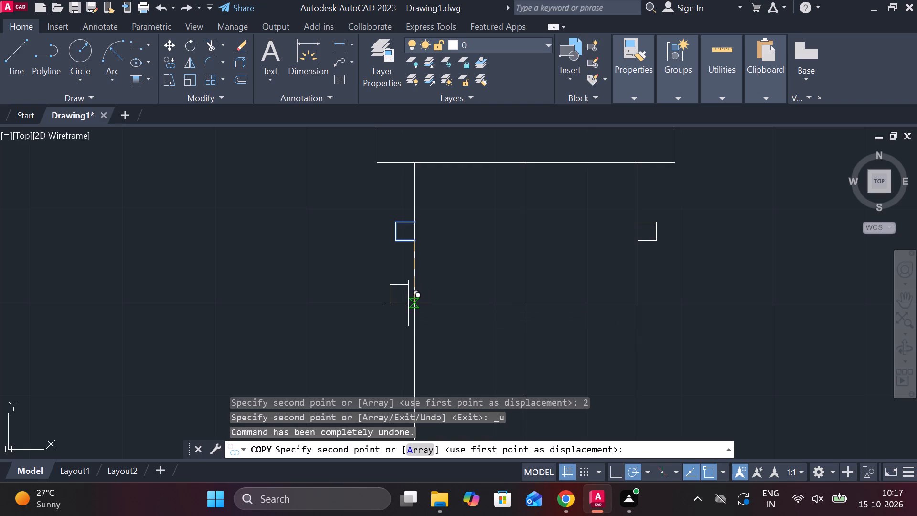
type("3")
key("space")
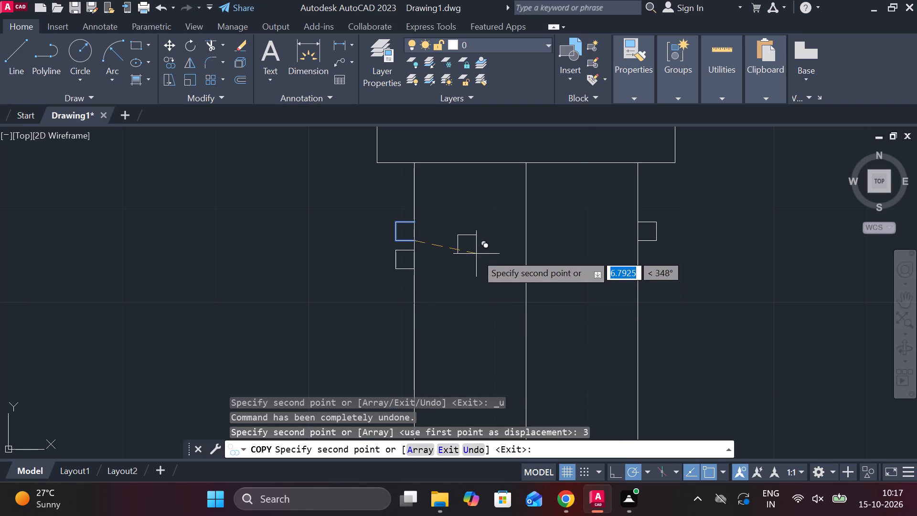
key("Escape")
Draw two slanted lines joining the inner corners of the lower left tooth to the matching corners of the right tooth across the shank.
key("l")
key("Return")
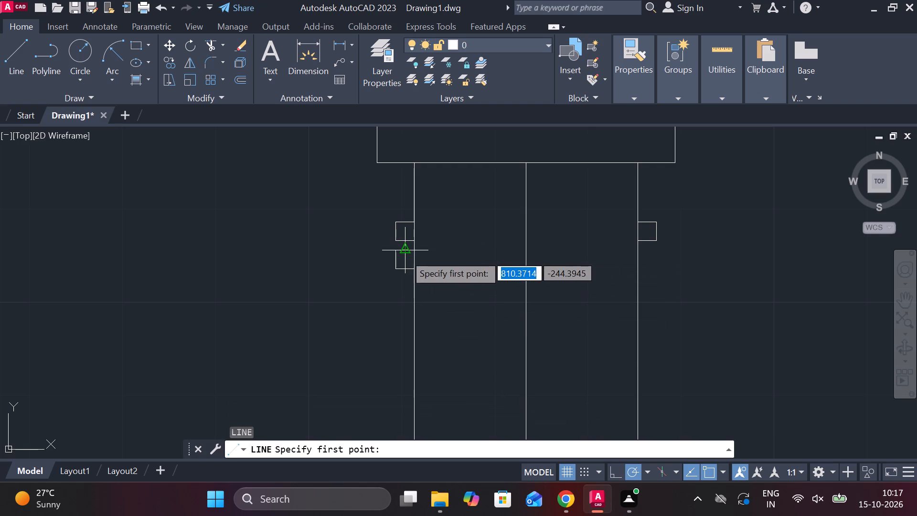
left_click(416, 254)
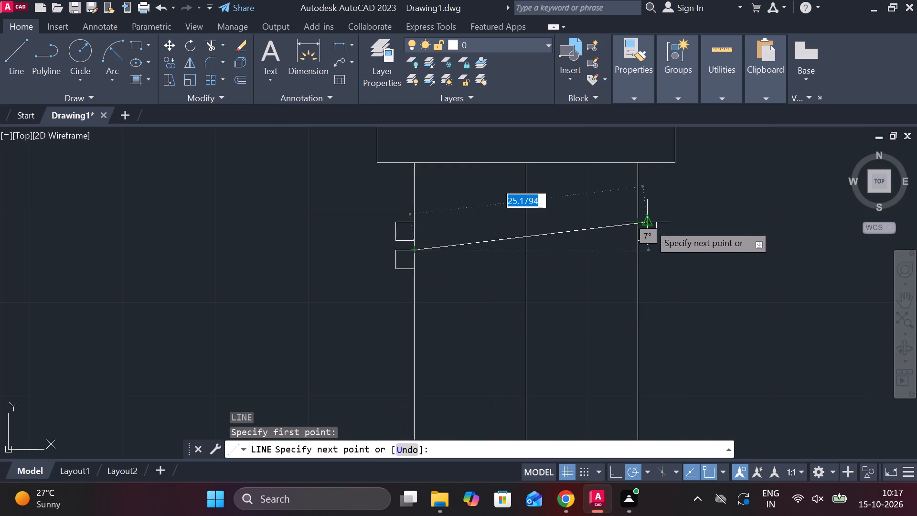
left_click(633, 224)
key("Escape")
key("space")
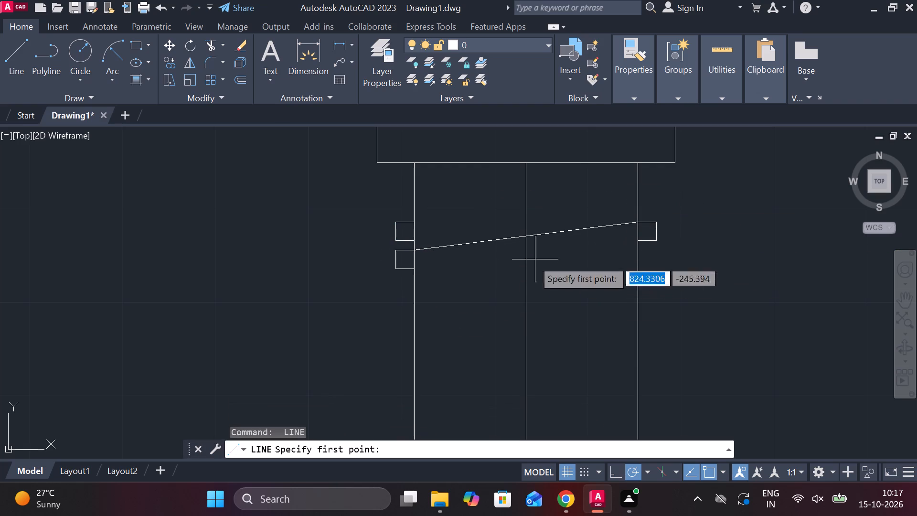
left_click(420, 271)
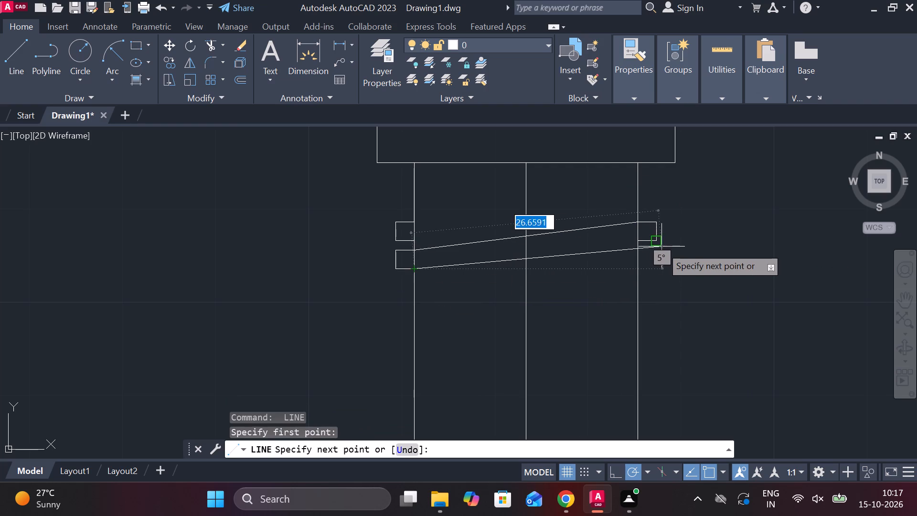
left_click(641, 243)
scroll(751, 253, "down", 1)
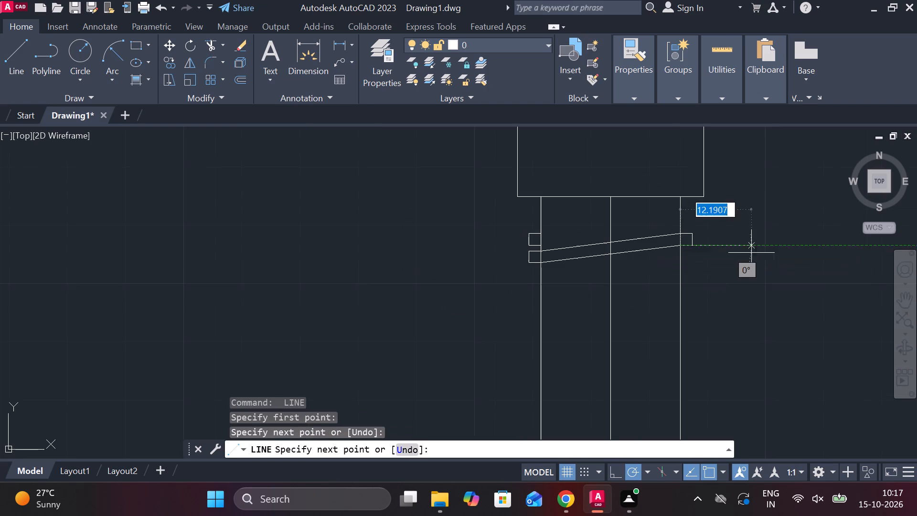
scroll(749, 277, "down", 1)
scroll(714, 274, "up", 2)
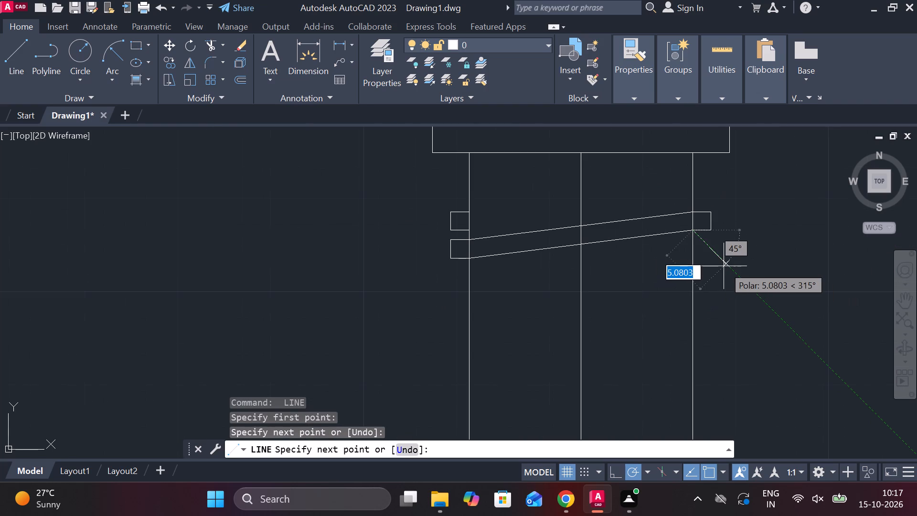
scroll(724, 266, "down", 1)
key("Escape")
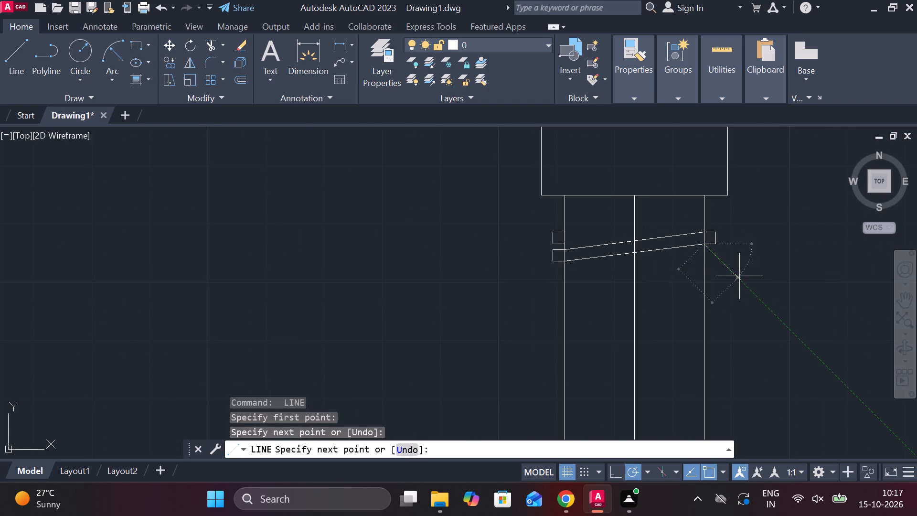
Copy the slanted thread turn, both lines with their left and right end teeth, straight down the shank by 3.
scroll(576, 247, "up", 2)
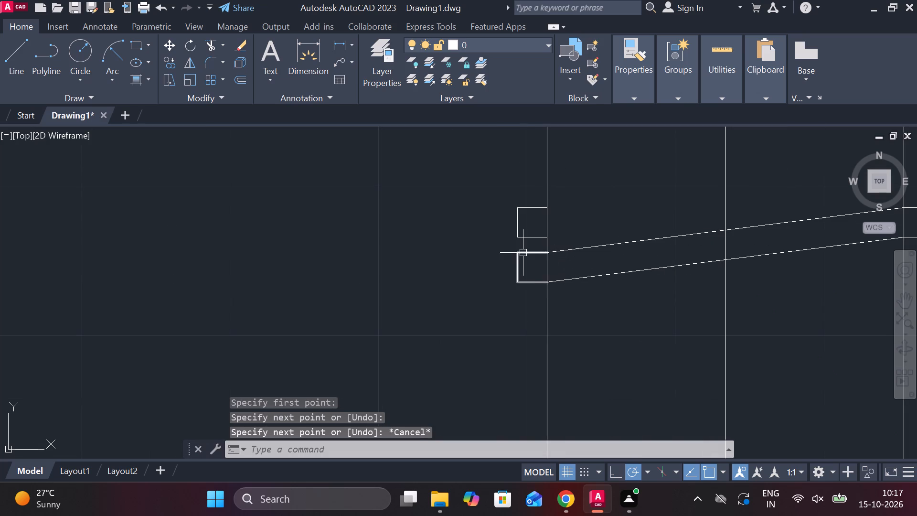
left_click(523, 253)
left_click(576, 279)
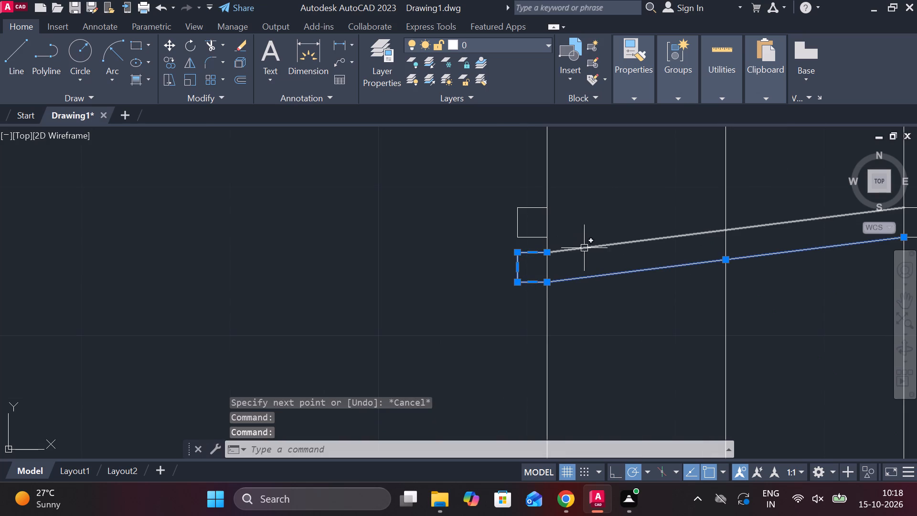
left_click(585, 249)
middle_click_drag(581, 250, 440, 312)
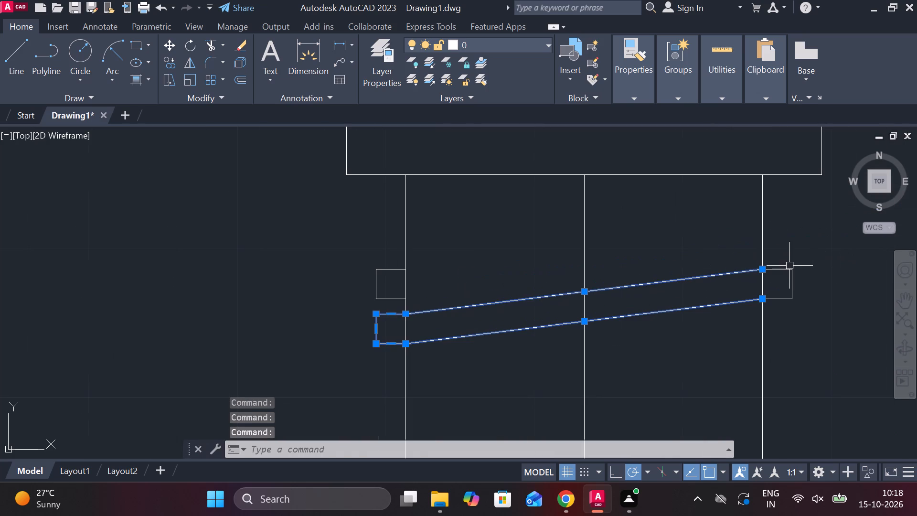
left_click(789, 266)
left_click(789, 269)
left_click(779, 270)
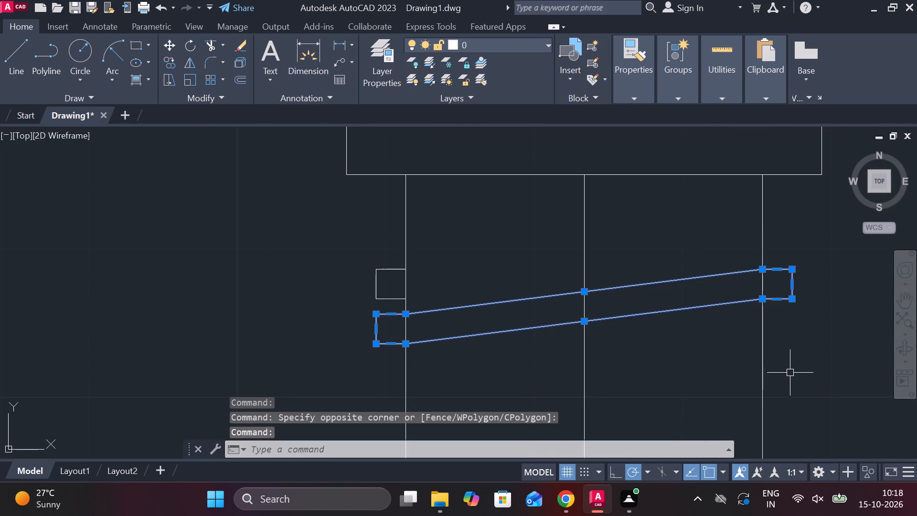
type("CO")
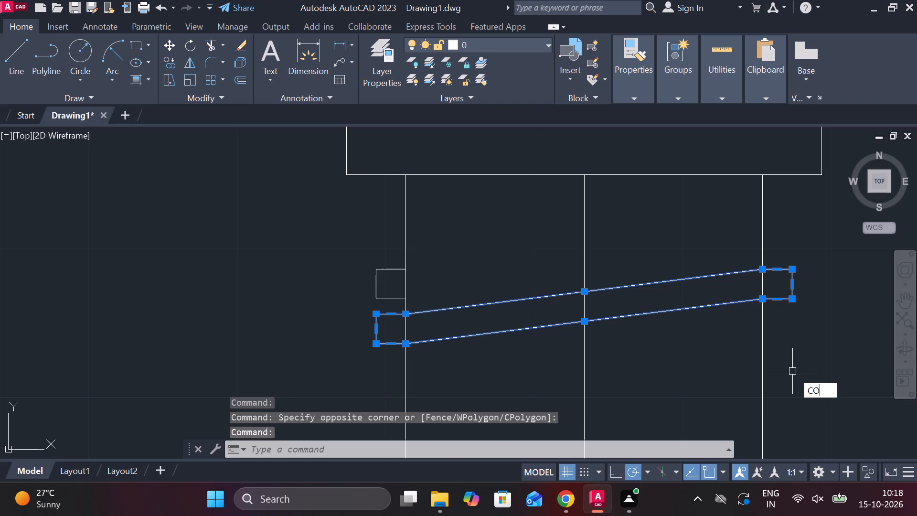
key("Return")
left_click(759, 298)
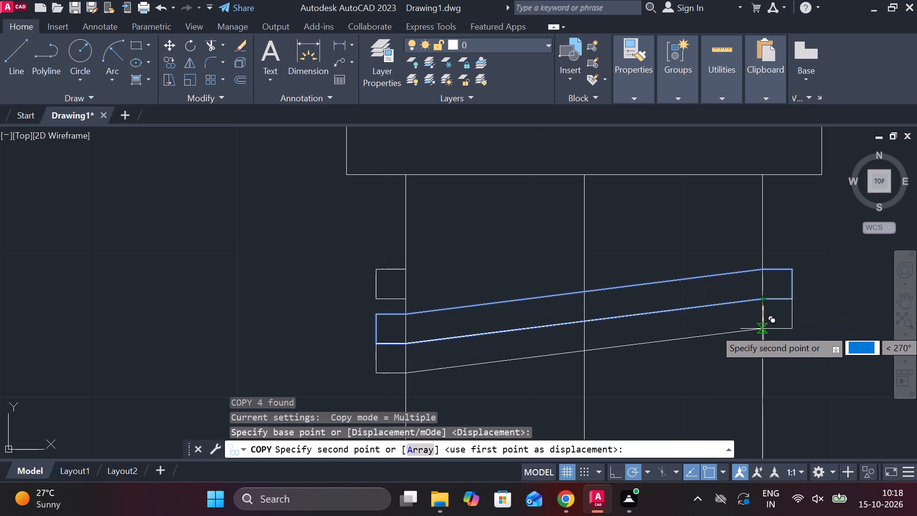
middle_click_drag(763, 345, 743, 158)
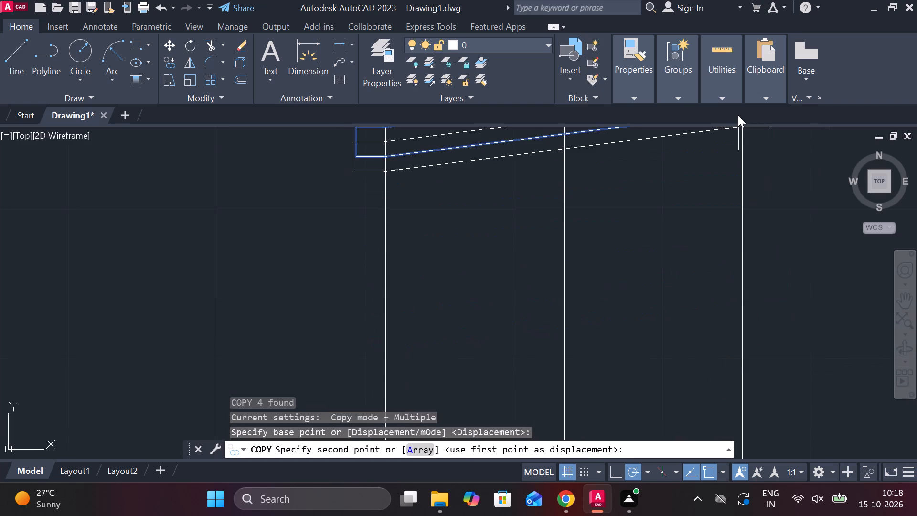
scroll(738, 115, "down", 1)
scroll(738, 188, "down", 1)
middle_click_drag(744, 224, 731, 273)
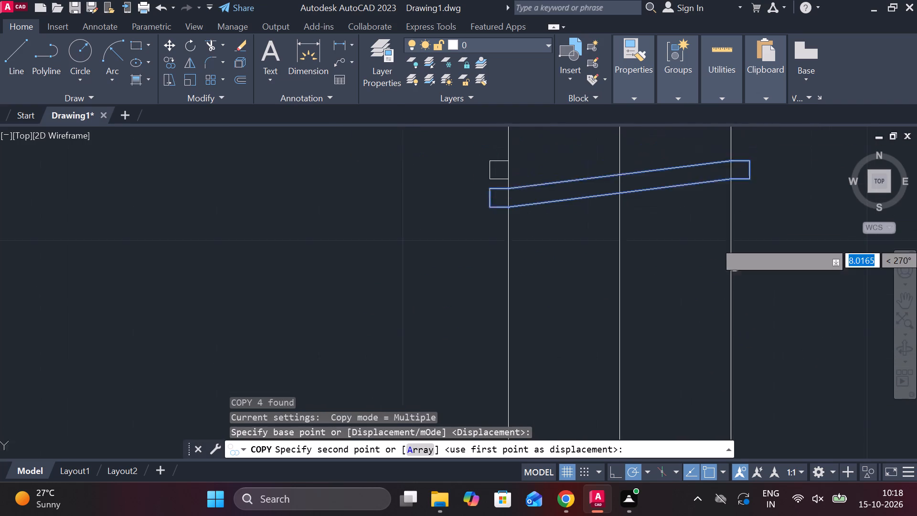
middle_click_drag(731, 273, 731, 274)
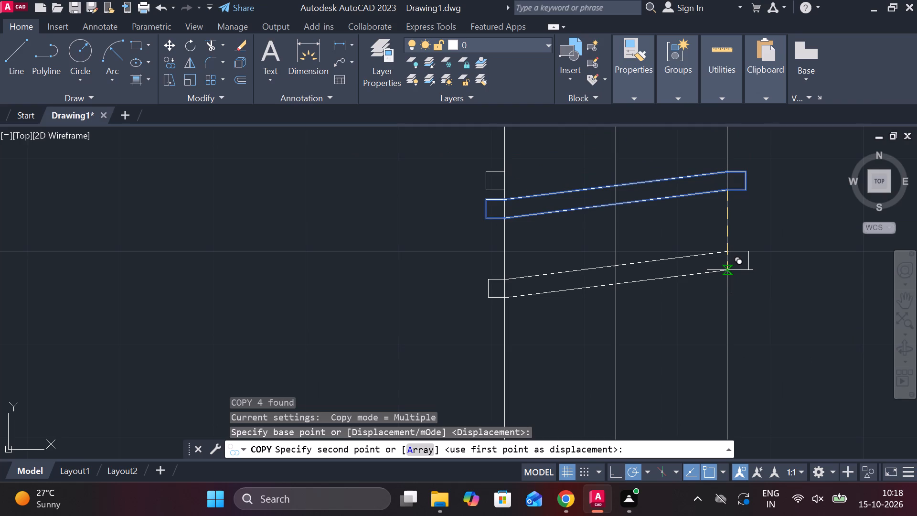
type("3")
key("space")
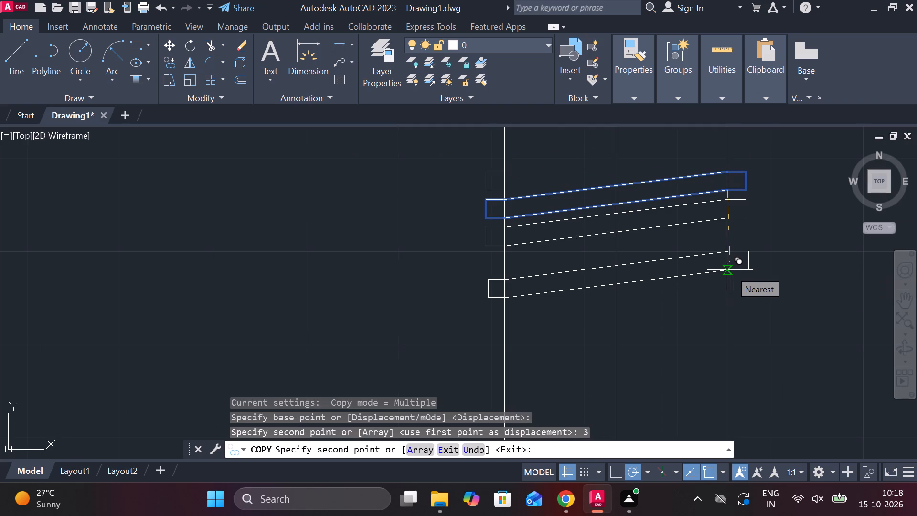
Place further copies of the thread turn down the shank every 3 units, at distances from 6 through 36.
type("6")
key("space")
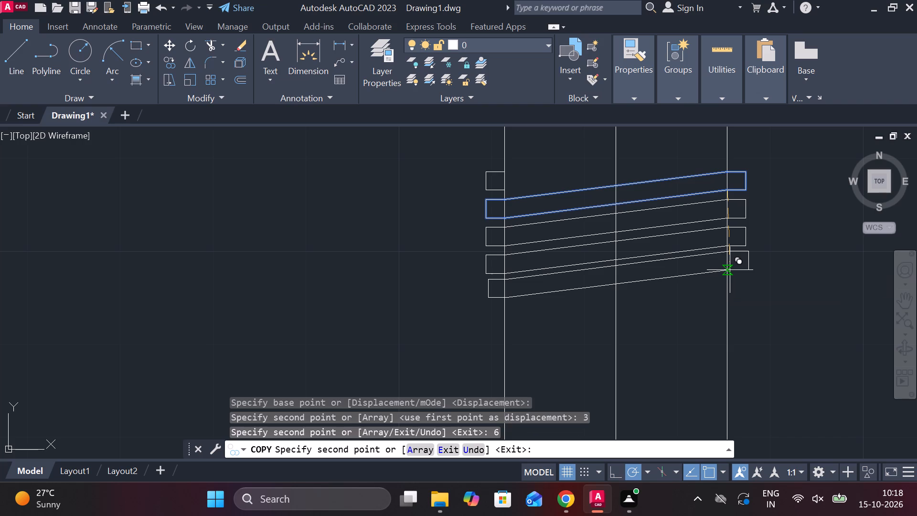
key("9")
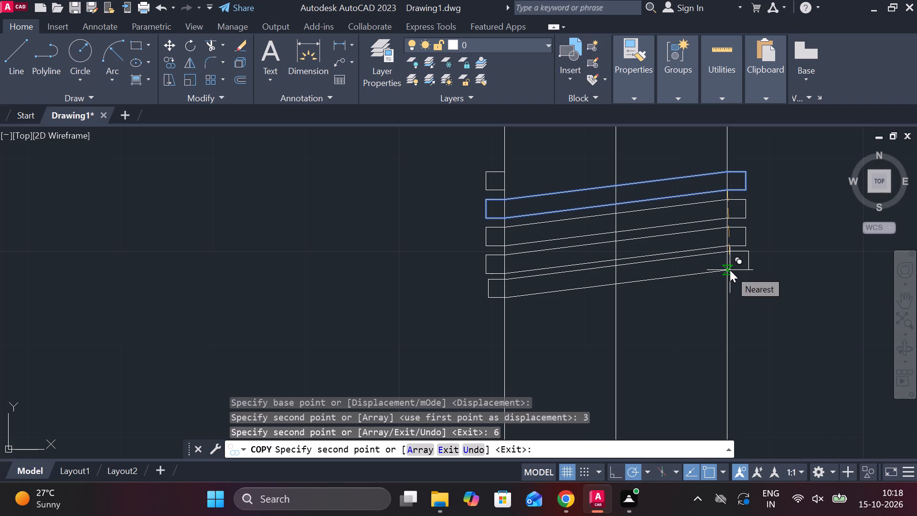
key("Return")
type("12 15 18")
key("space")
type("21 24 27")
key("space")
type("30")
key("Return")
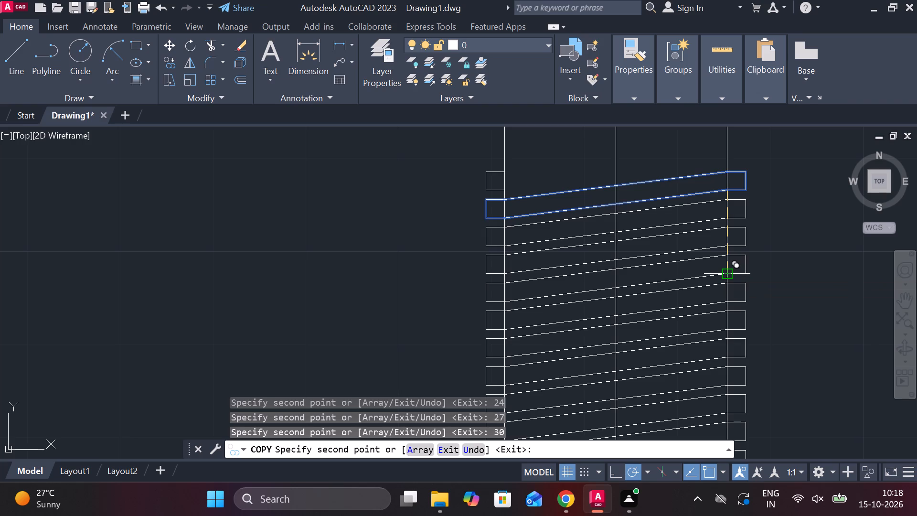
type("33")
key("Return")
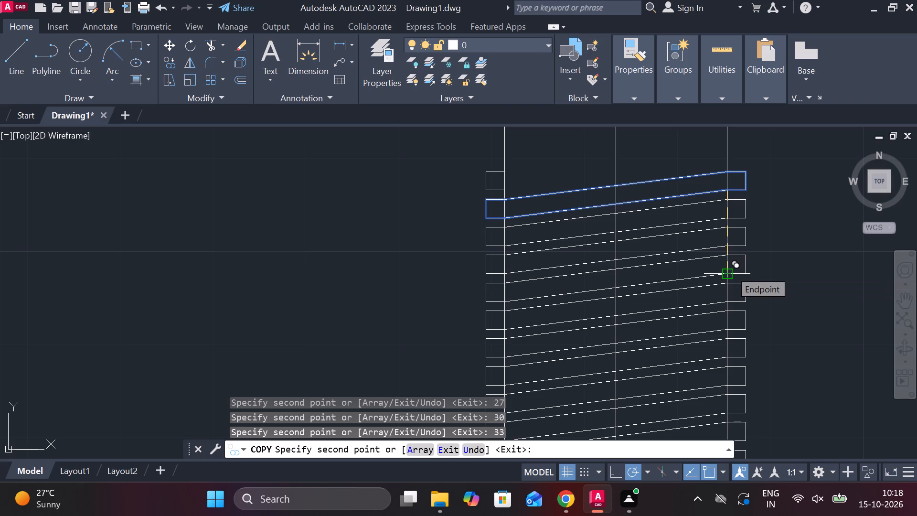
type("36")
key("Return")
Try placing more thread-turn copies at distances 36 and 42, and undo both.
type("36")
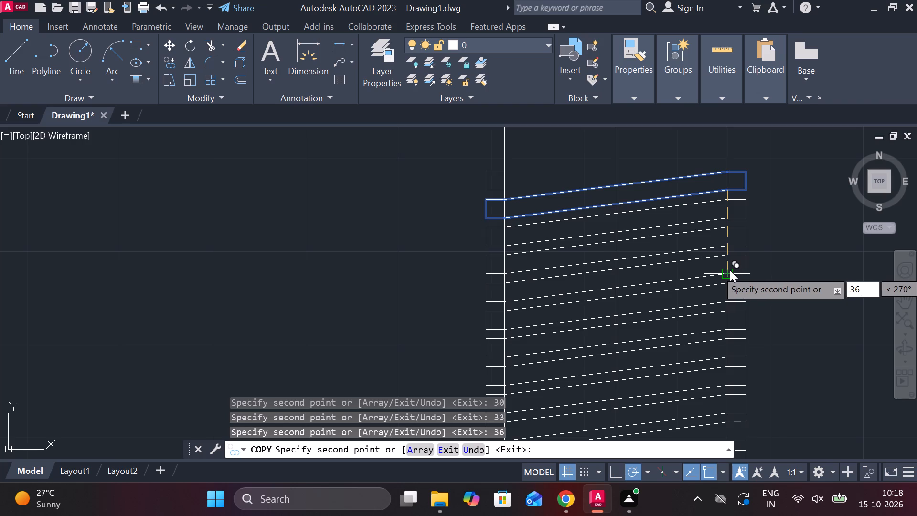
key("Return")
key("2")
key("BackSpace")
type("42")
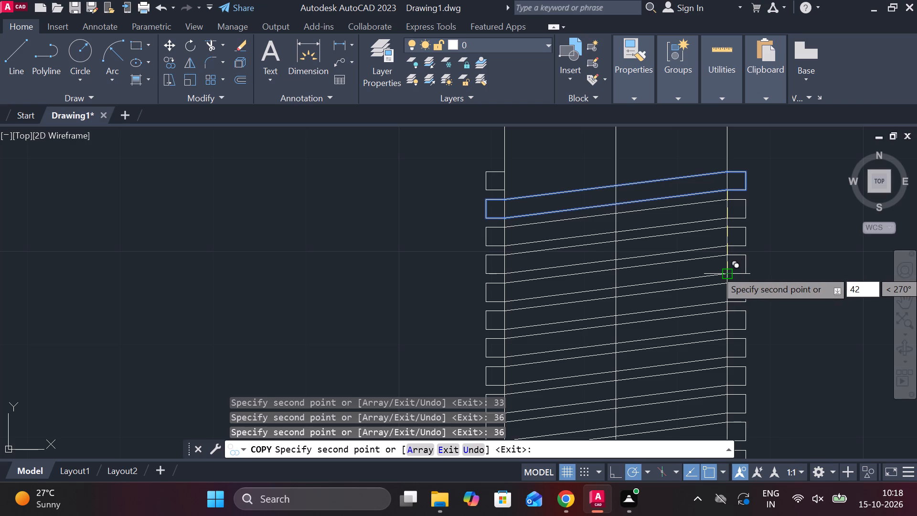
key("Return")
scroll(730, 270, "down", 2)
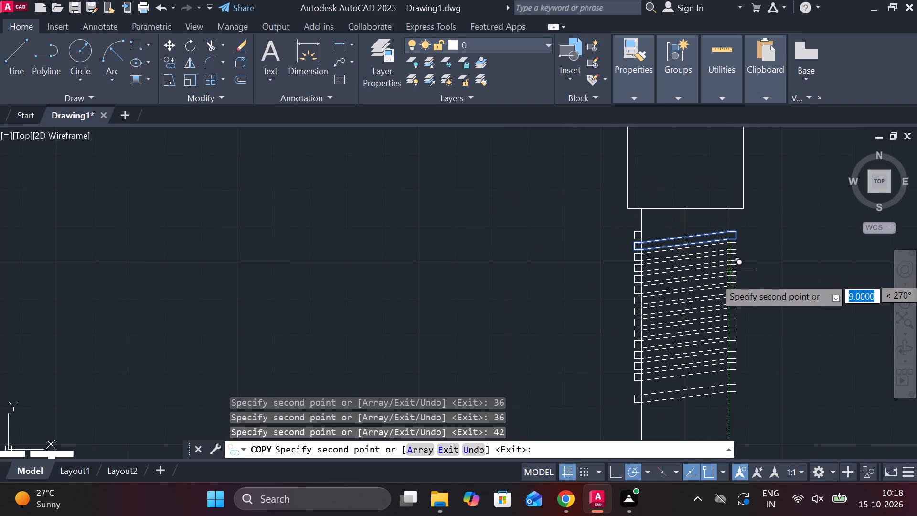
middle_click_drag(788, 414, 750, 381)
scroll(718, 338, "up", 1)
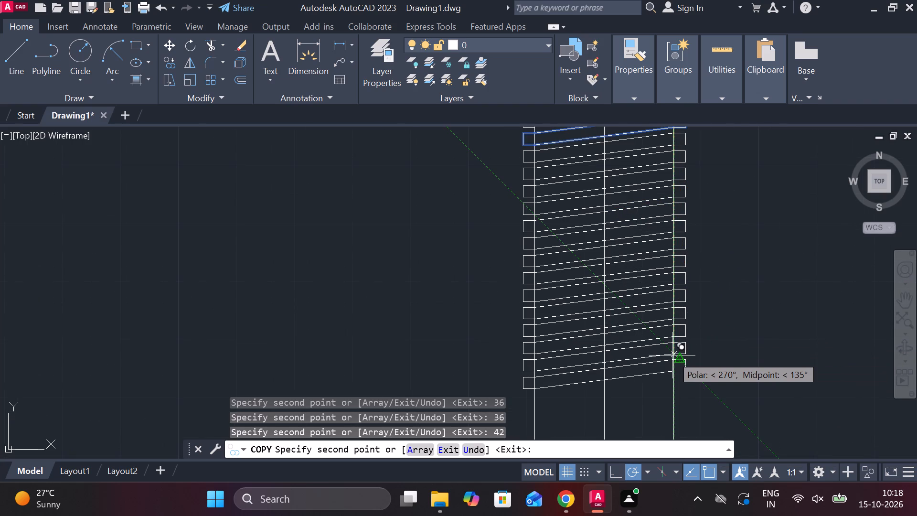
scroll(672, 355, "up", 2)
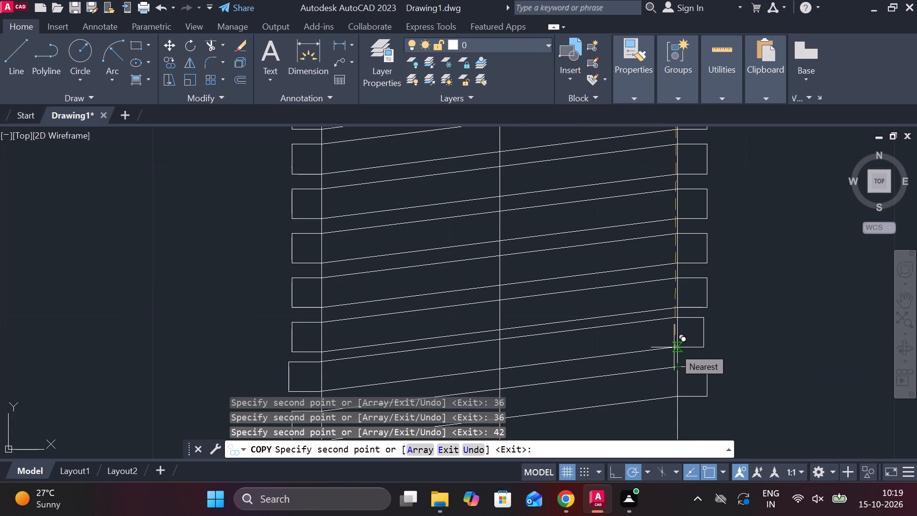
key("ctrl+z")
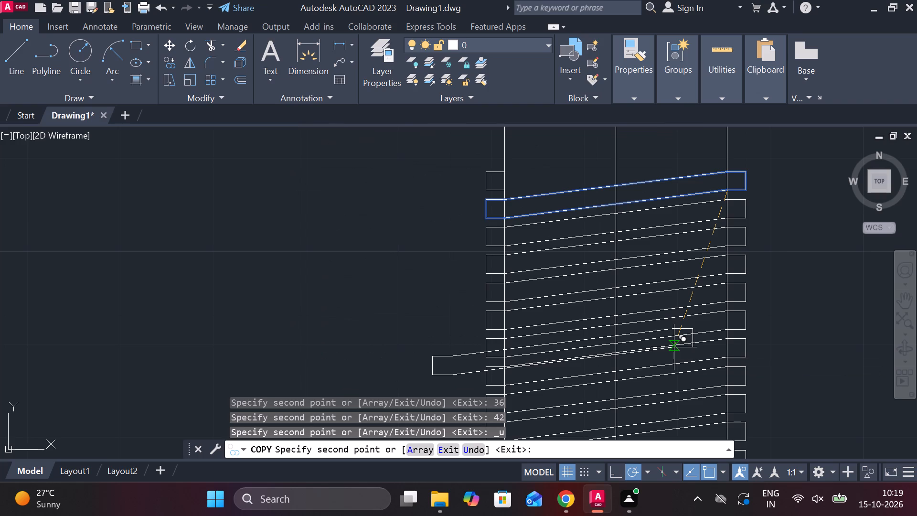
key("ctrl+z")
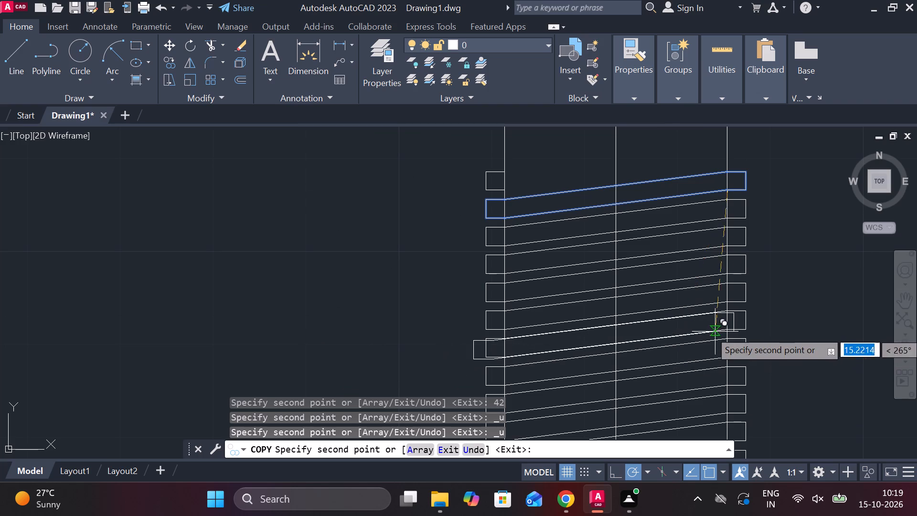
Place further copies of the thread turn straight down the shank at distances 39, 42, 45 and 48.
scroll(745, 327, "down", 2)
middle_click_drag(760, 413, 736, 386)
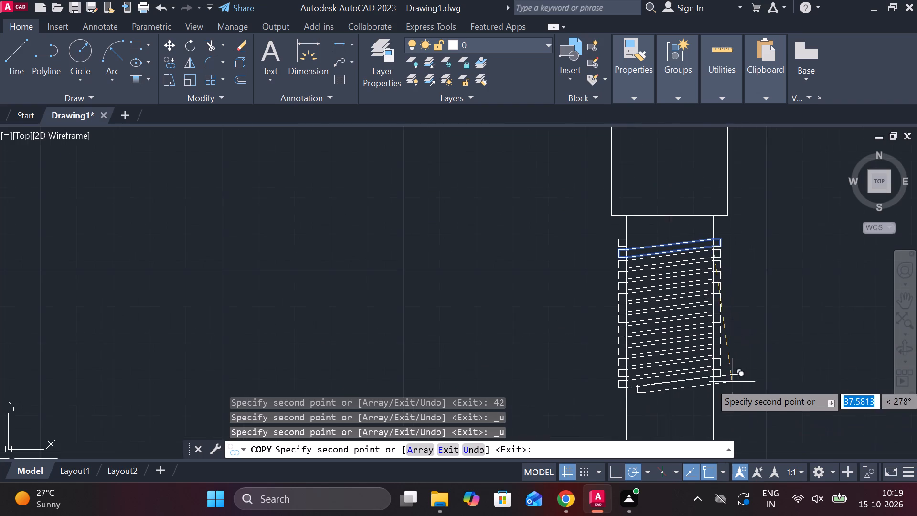
scroll(732, 388, "up", 3)
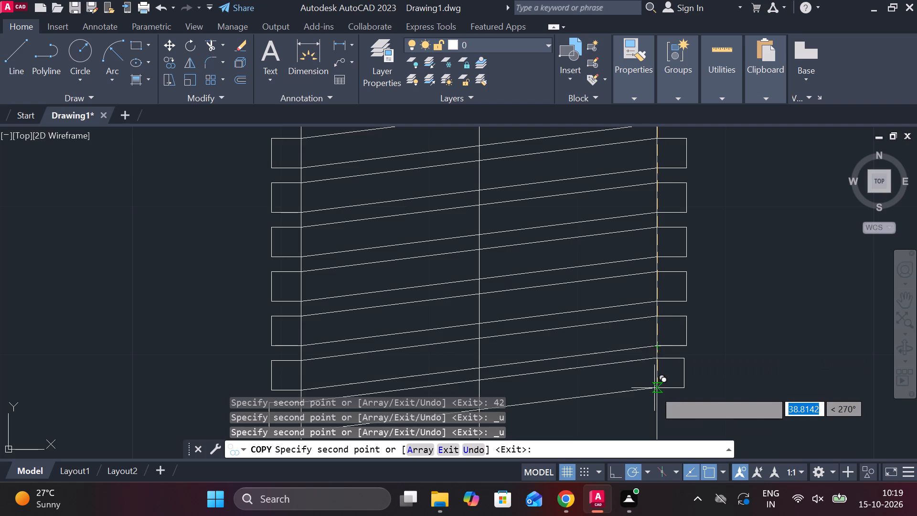
type("39")
key("Return")
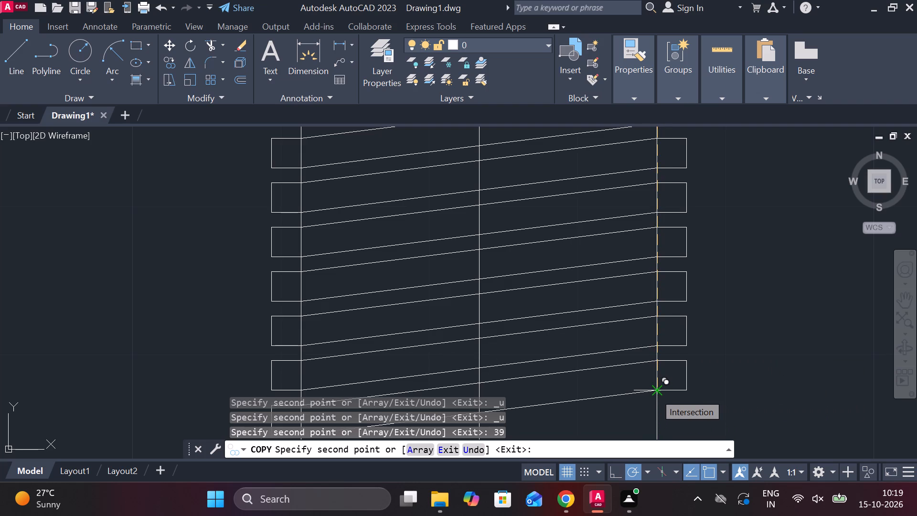
type("42")
key("Return")
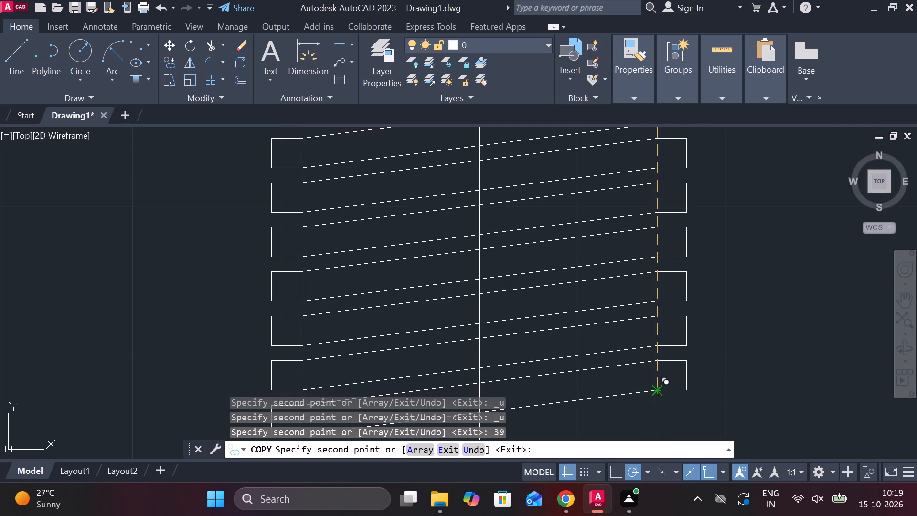
key("4")
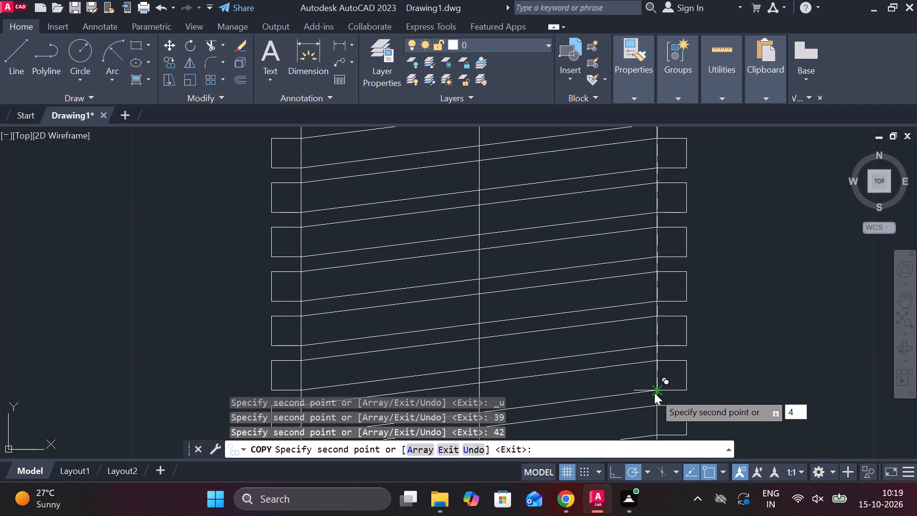
key("5")
key("Return")
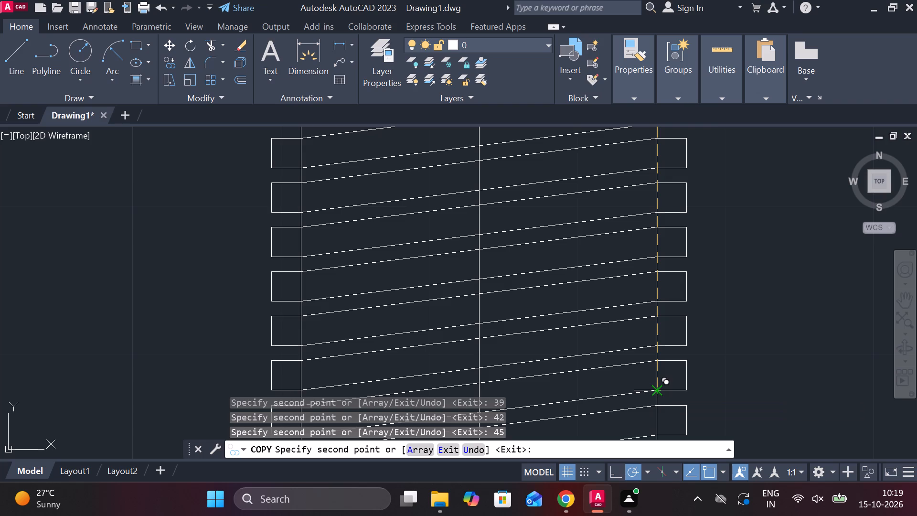
key("4")
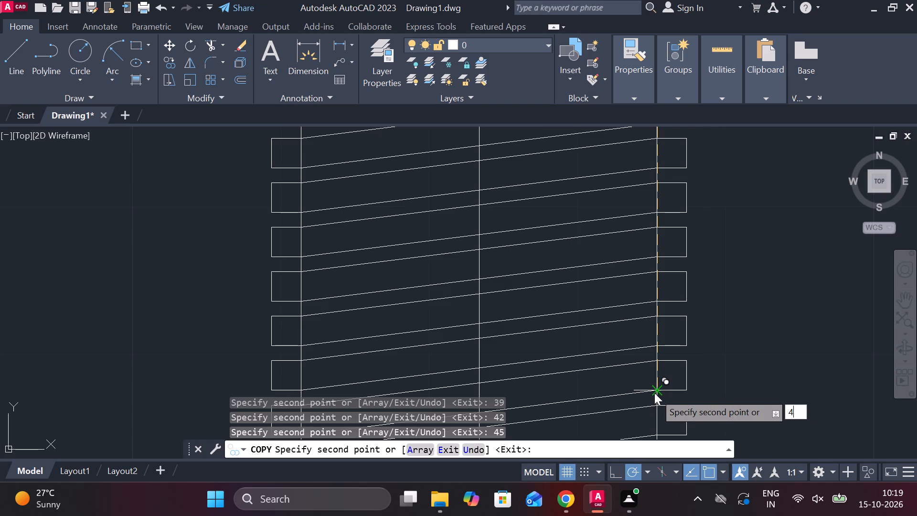
key("8")
key("Return")
scroll(654, 393, "down", 2)
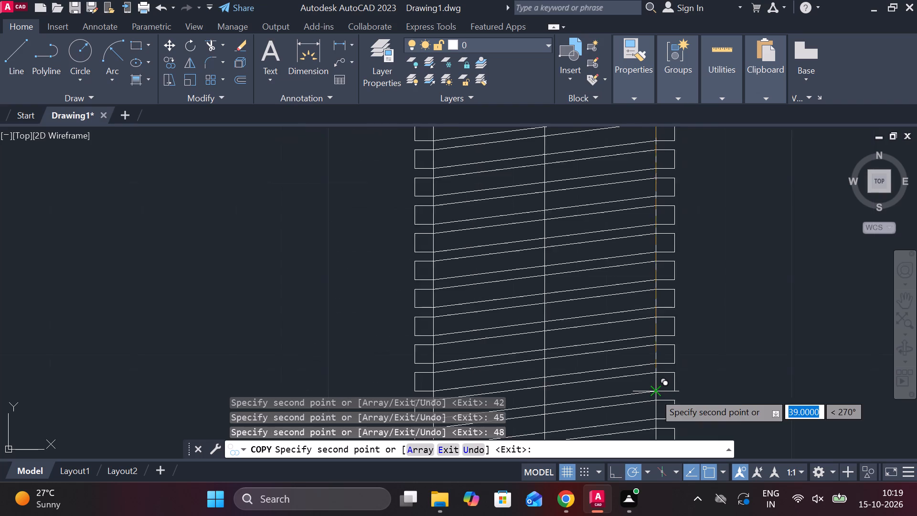
middle_click_drag(656, 394, 656, 371)
scroll(677, 319, "down", 1)
middle_click_drag(681, 370, 660, 264)
scroll(669, 234, "down", 2)
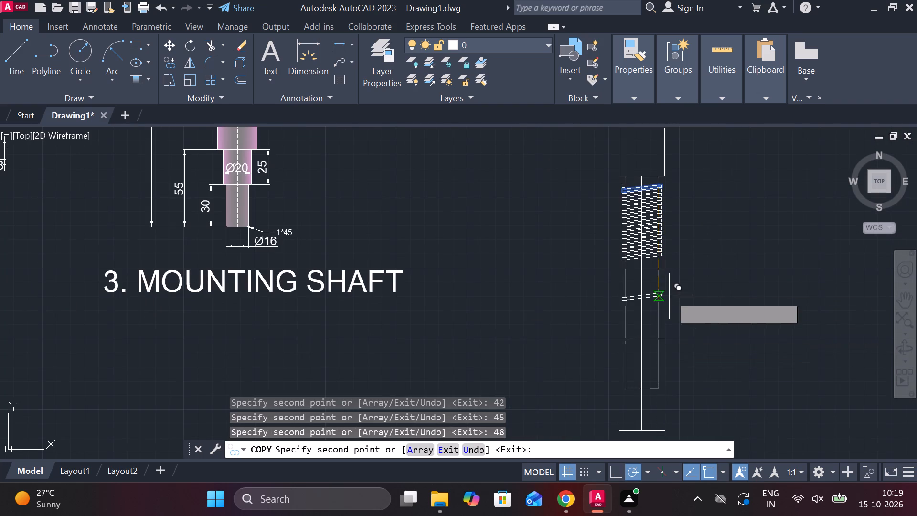
scroll(669, 293, "up", 2)
key("Escape")
Copy all the slanted turns with their end teeth, from the lowest right tooth's lower inner corner down to the lower endpoint of the shank's right edge.
middle_click_drag(687, 220, 690, 241)
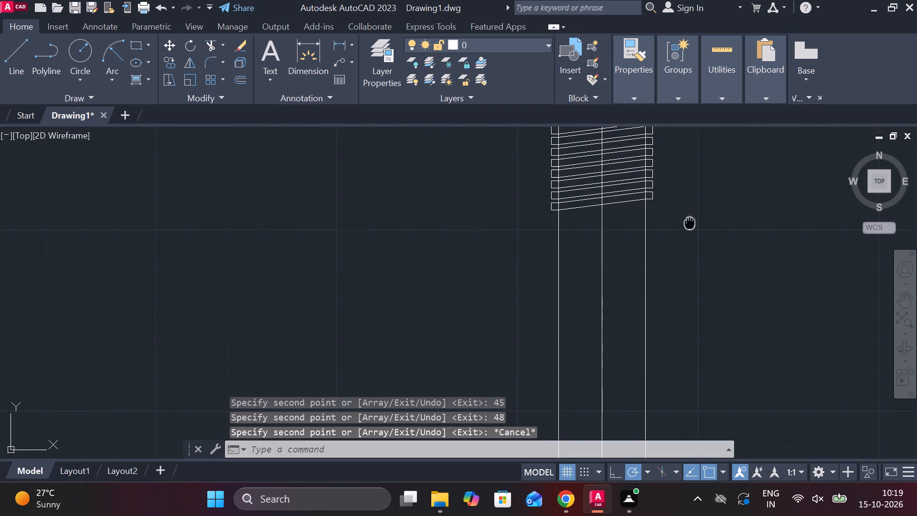
middle_click_drag(690, 241, 680, 340)
left_click(619, 351)
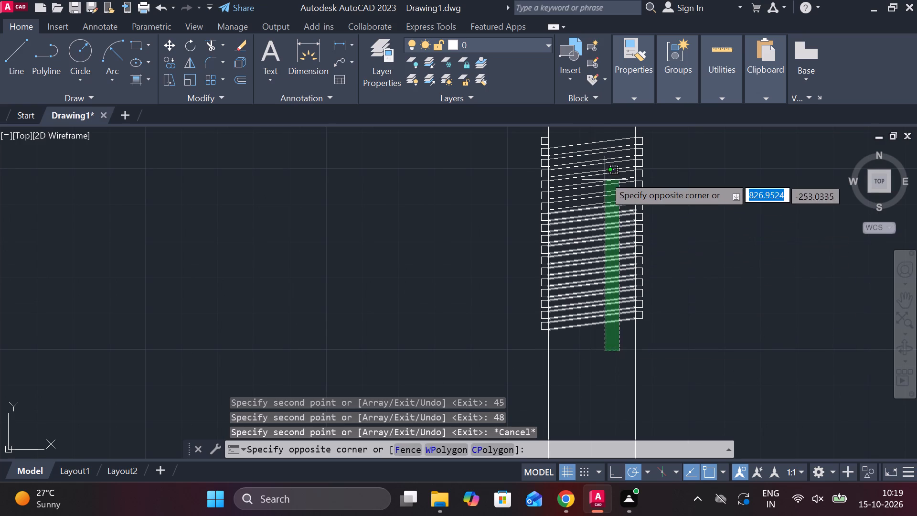
left_click(606, 139)
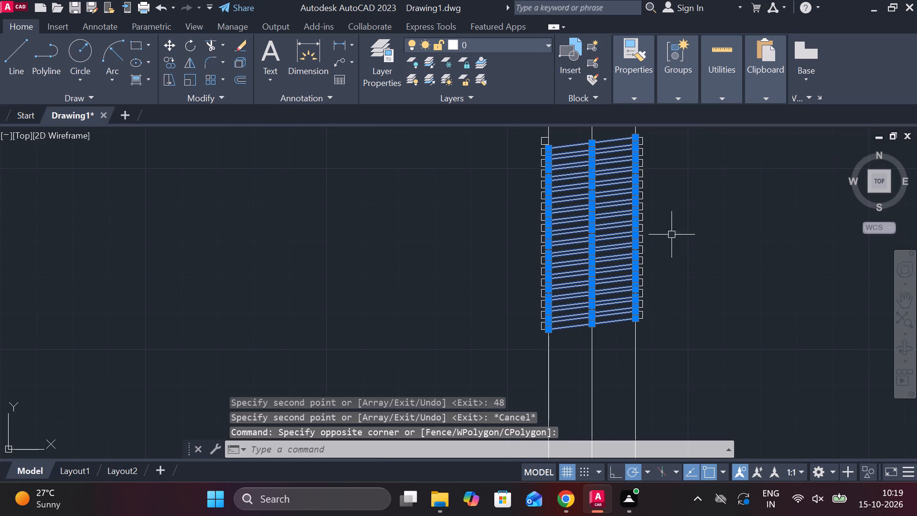
scroll(674, 265, "up", 3)
scroll(586, 387, "down", 2)
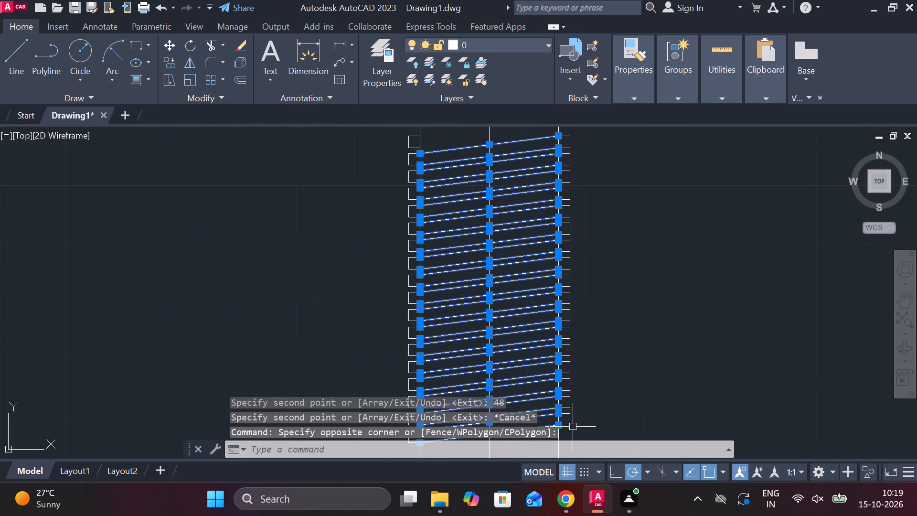
left_click(570, 430)
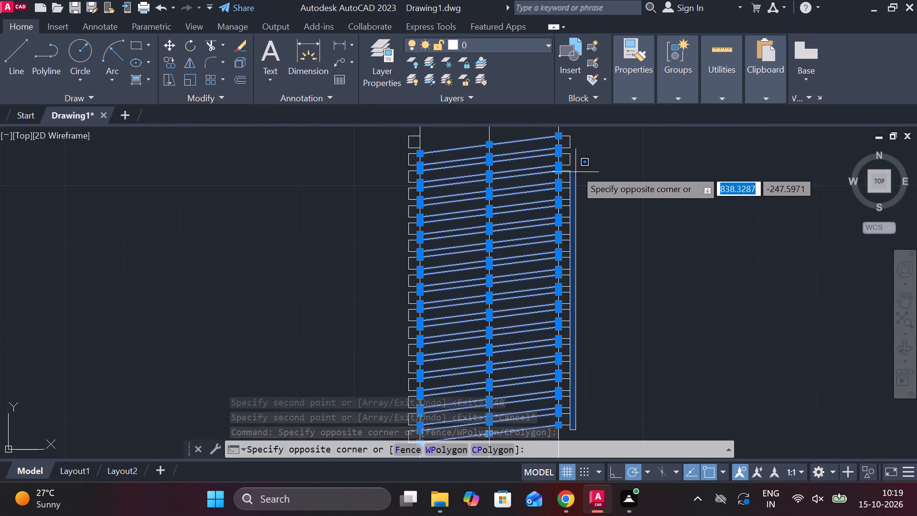
left_click(566, 147)
scroll(552, 152, "up", 3)
scroll(554, 188, "down", 2)
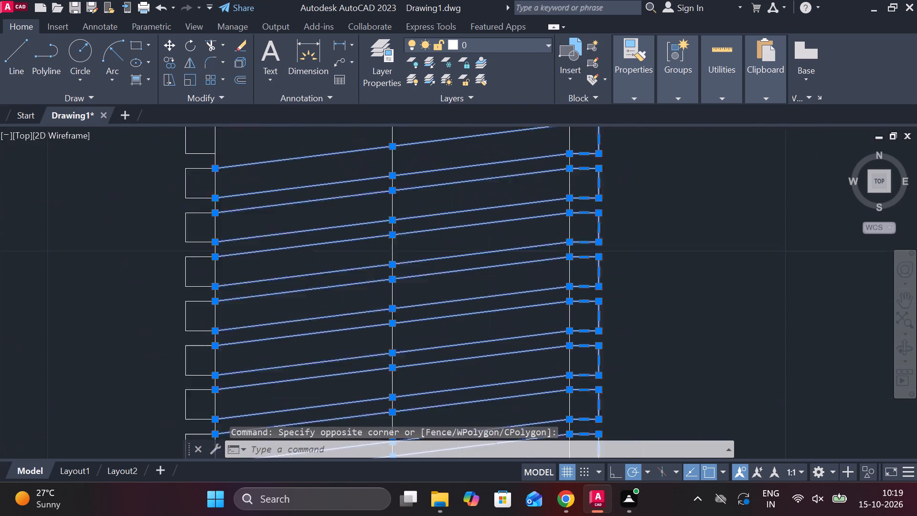
scroll(554, 188, "down", 1)
middle_click(501, 294)
scroll(625, 291, "down", 2)
middle_click_drag(632, 303, 652, 277)
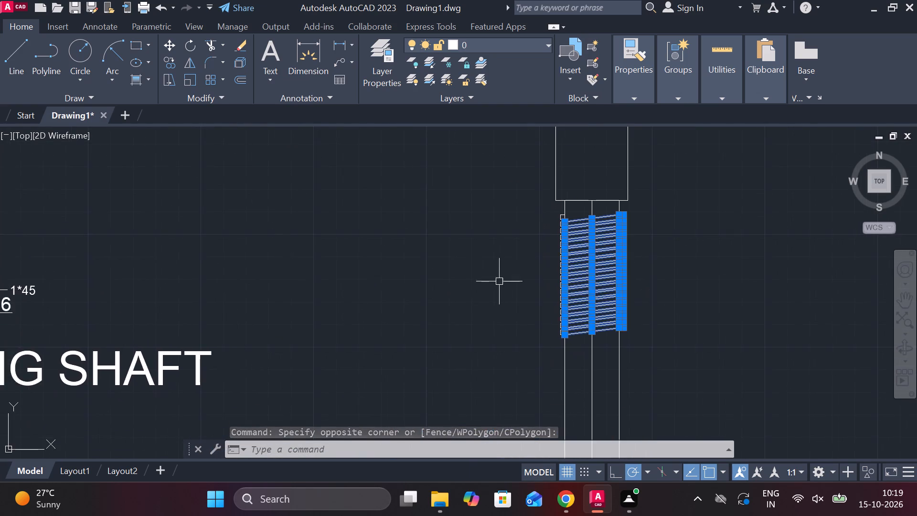
scroll(499, 281, "up", 3)
scroll(662, 218, "up", 1)
middle_click_drag(662, 218, 488, 218)
scroll(488, 218, "down", 2)
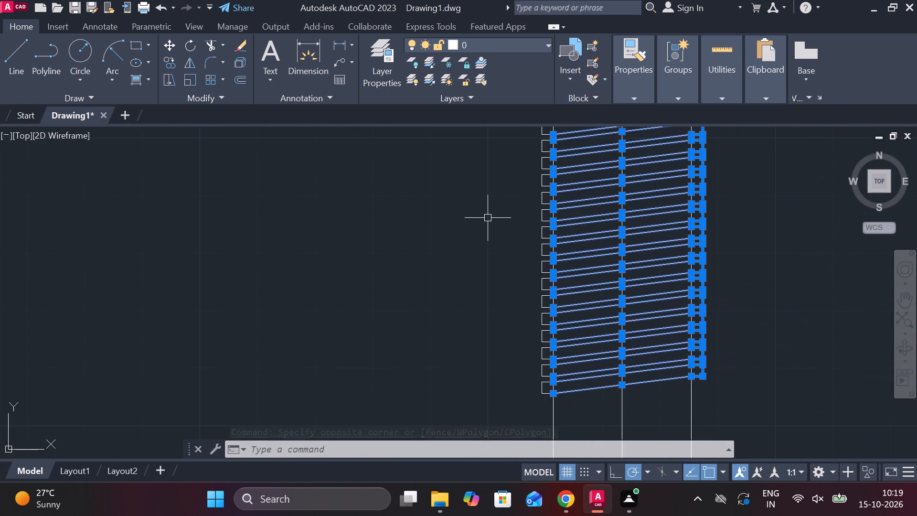
left_click(538, 410)
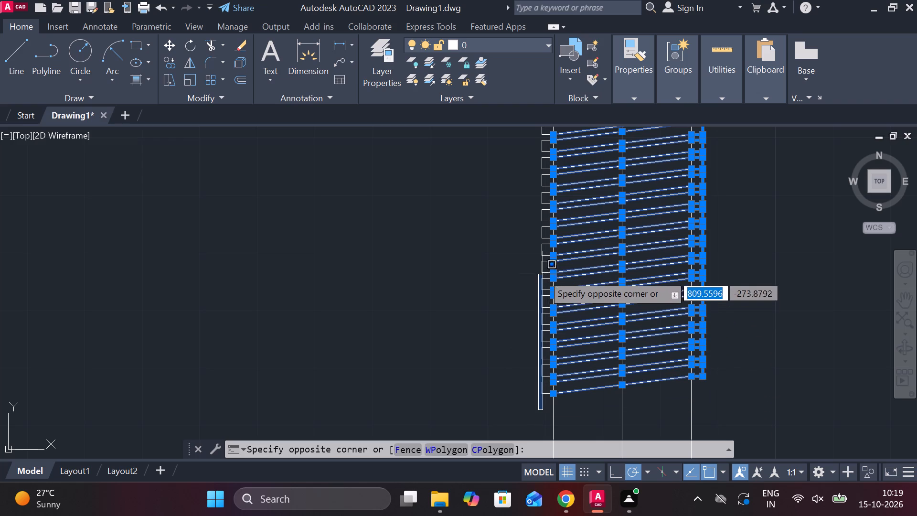
middle_click_drag(544, 209, 540, 312)
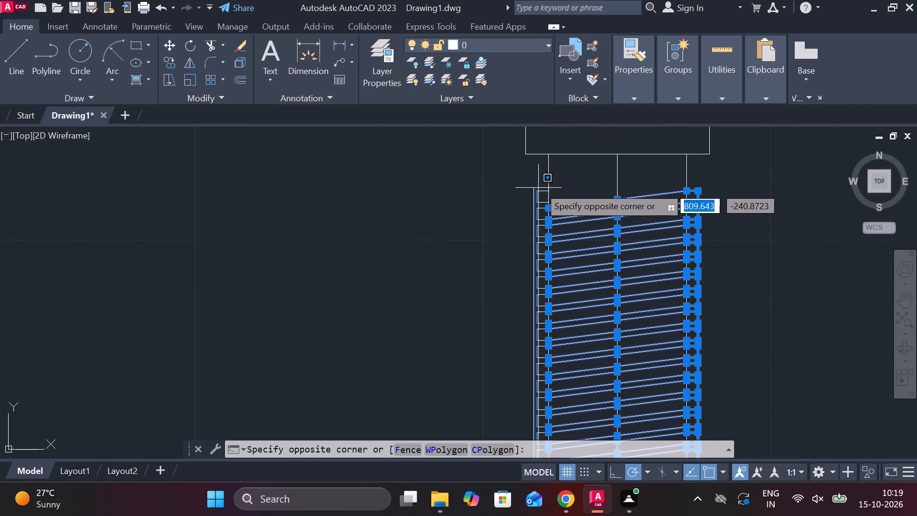
left_click(544, 206)
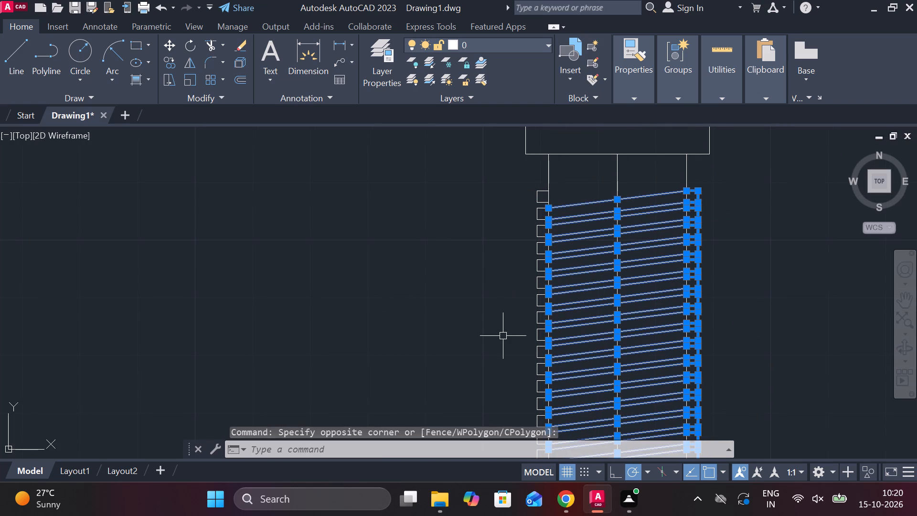
scroll(503, 329, "down", 2)
middle_click_drag(503, 329, 524, 280)
scroll(518, 338, "up", 4)
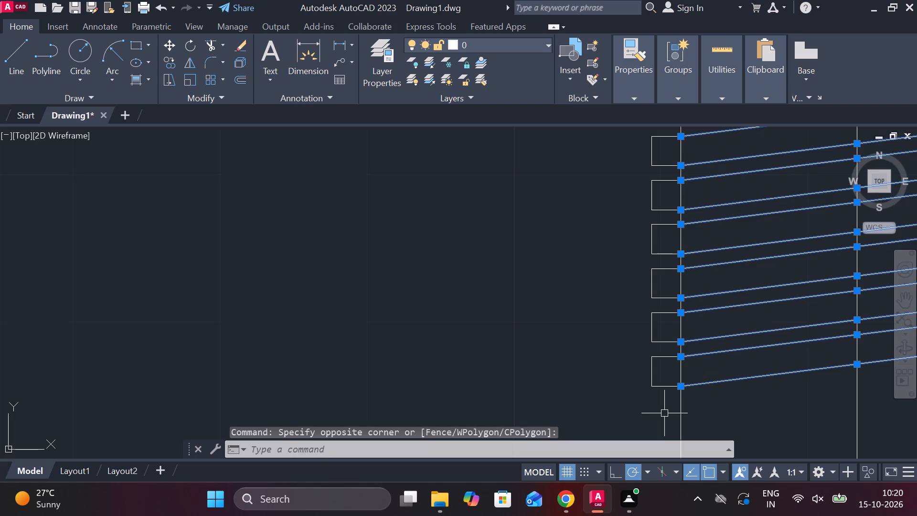
left_click_drag(664, 413, 664, 409)
scroll(653, 220, "down", 2)
middle_click_drag(653, 222, 650, 356)
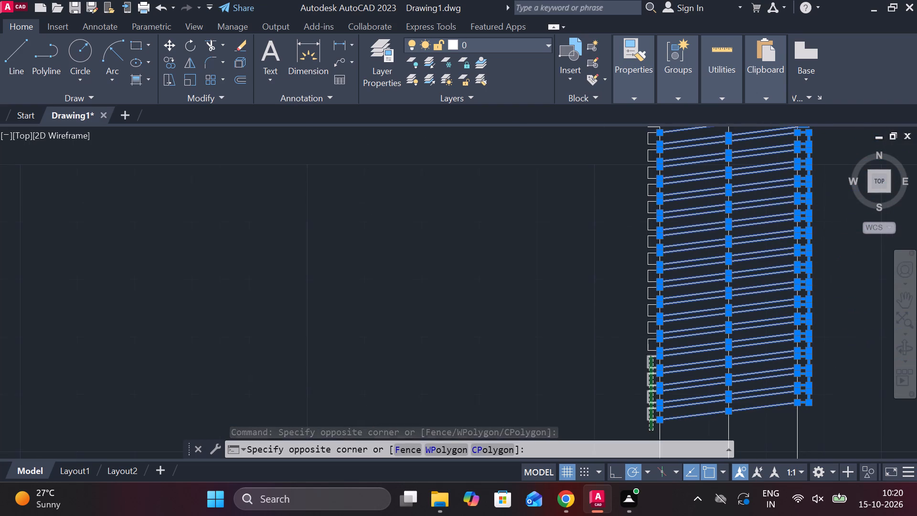
middle_click_drag(617, 173, 590, 311)
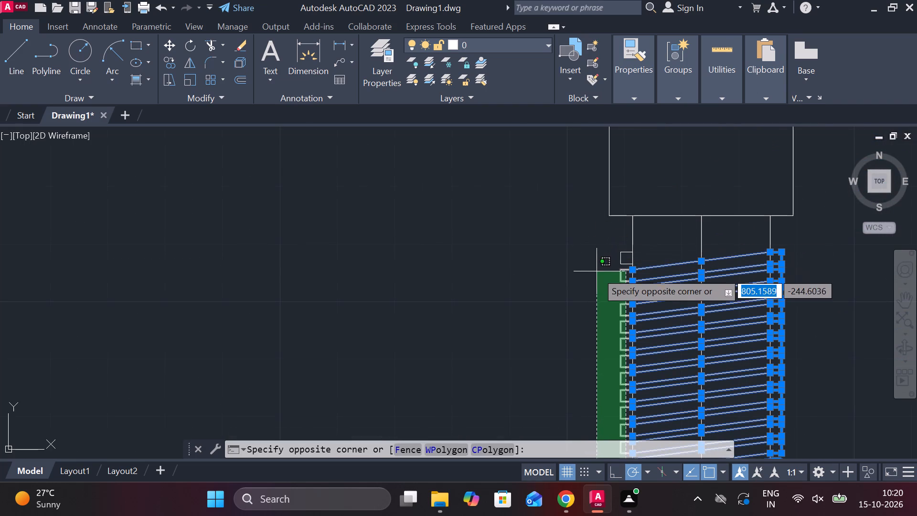
left_click(602, 268)
scroll(583, 289, "down", 1)
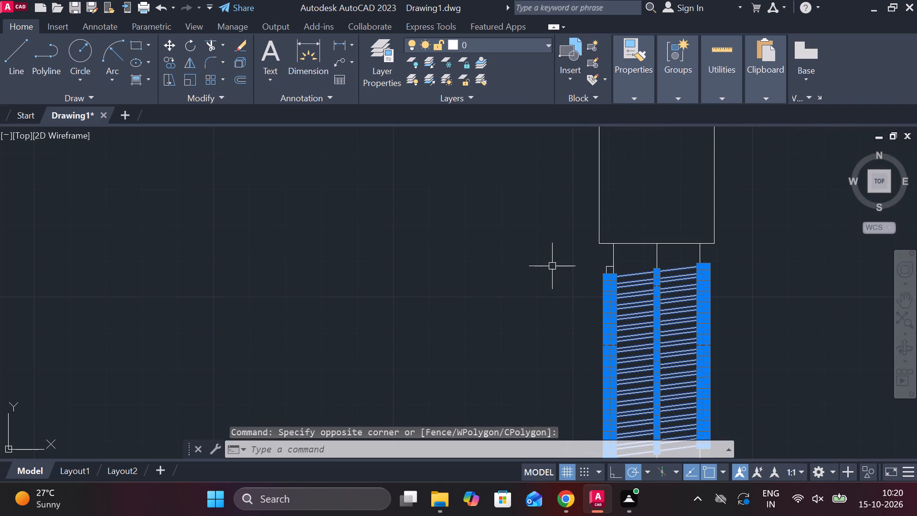
type("CO")
key("Return")
middle_click_drag(551, 285, 549, 285)
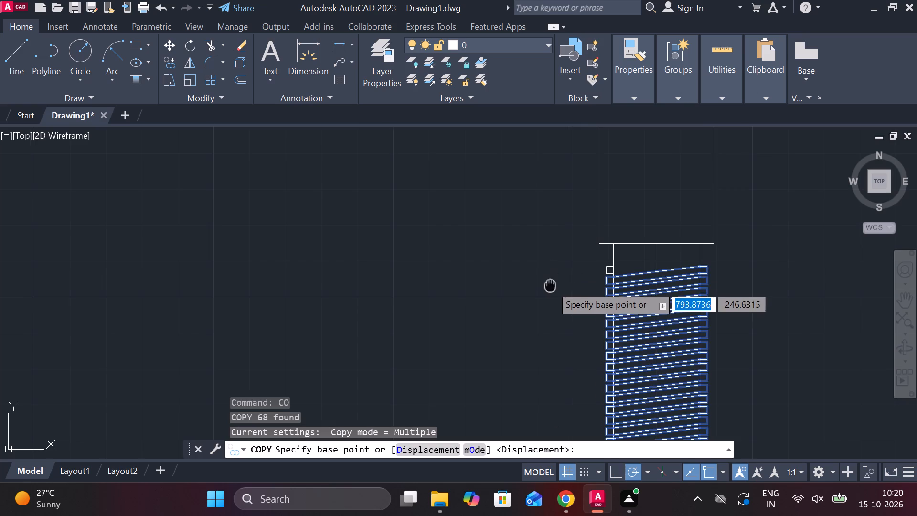
middle_click_drag(549, 285, 481, 189)
left_click(629, 353)
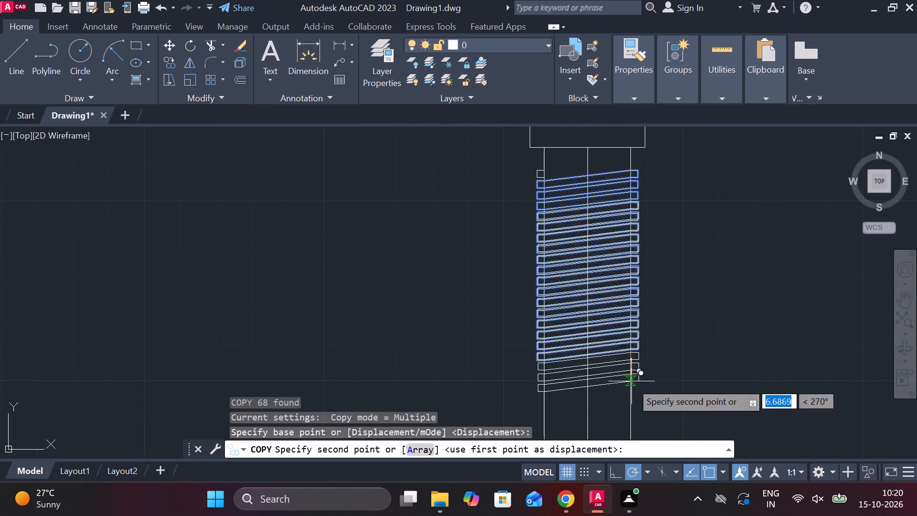
middle_click_drag(624, 432, 614, 320)
scroll(641, 373, "down", 2)
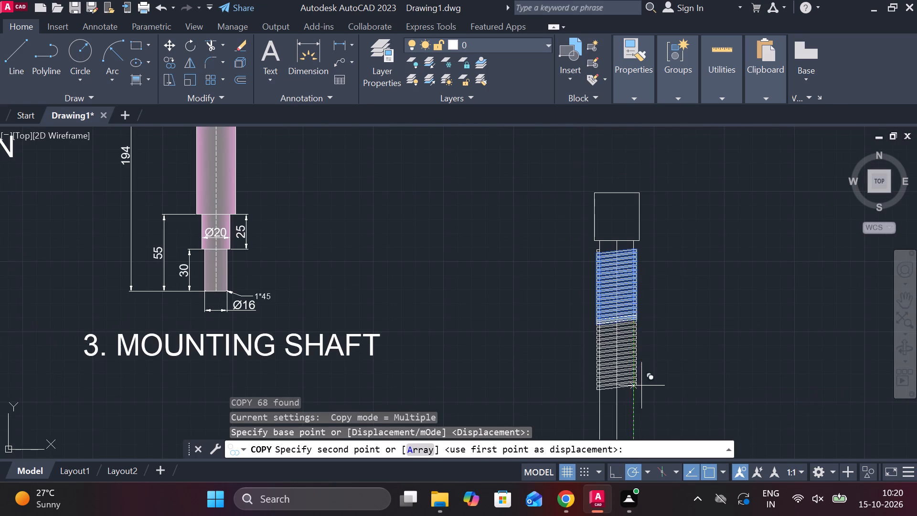
scroll(632, 398, "up", 2)
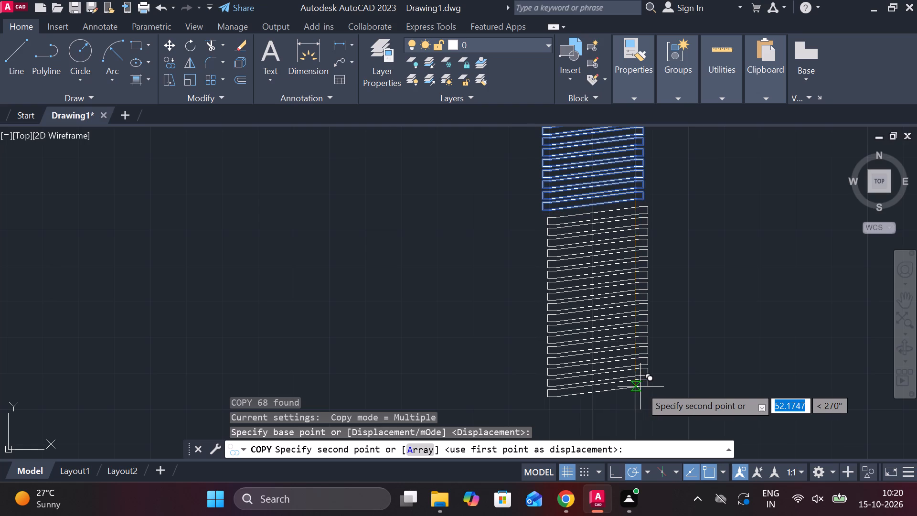
scroll(640, 387, "up", 2)
scroll(627, 395, "down", 1)
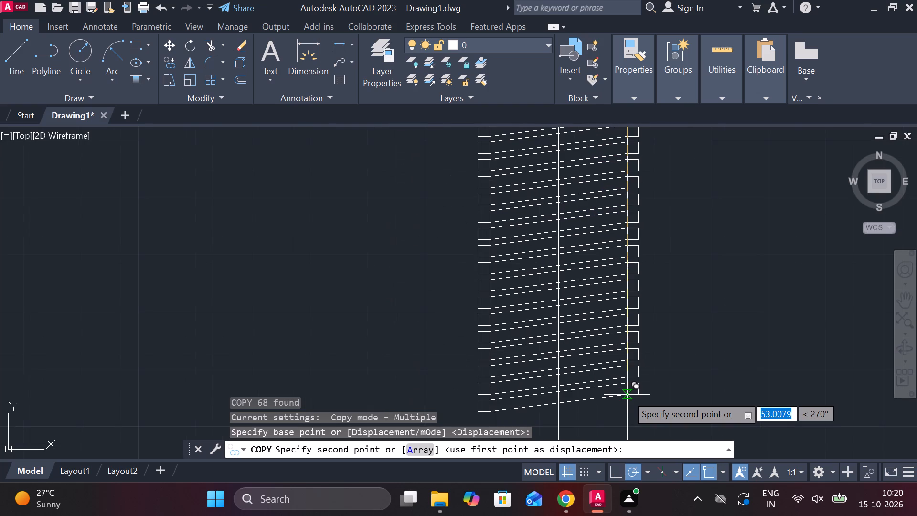
middle_click_drag(628, 395, 620, 469)
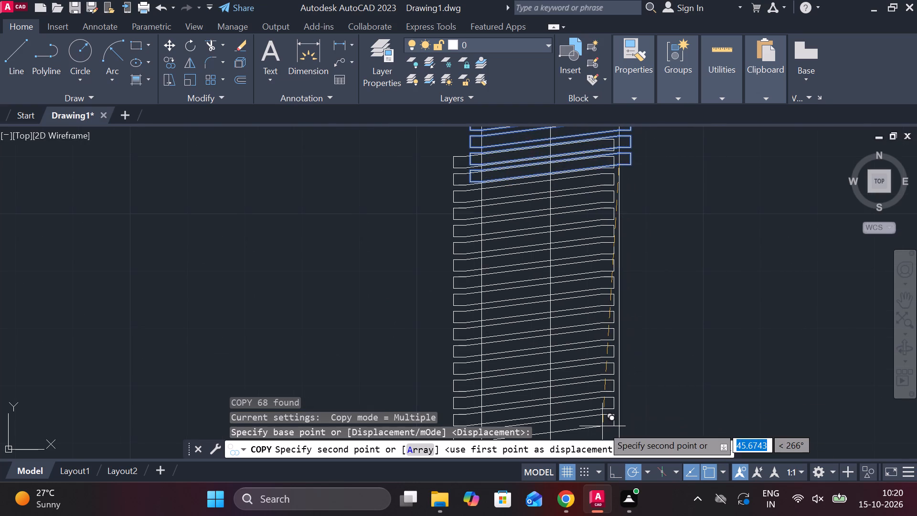
middle_click_drag(602, 427, 591, 348)
scroll(591, 333, "down", 2)
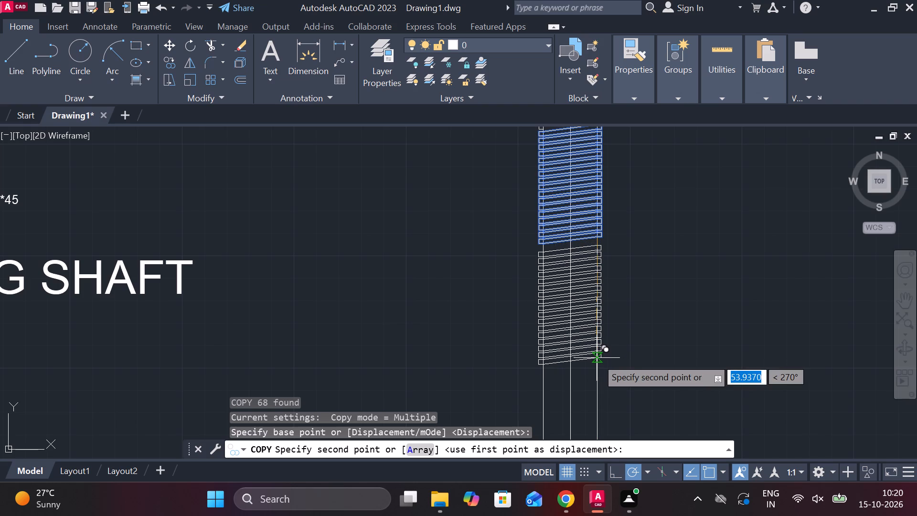
scroll(597, 358, "down", 2)
scroll(593, 398, "up", 2)
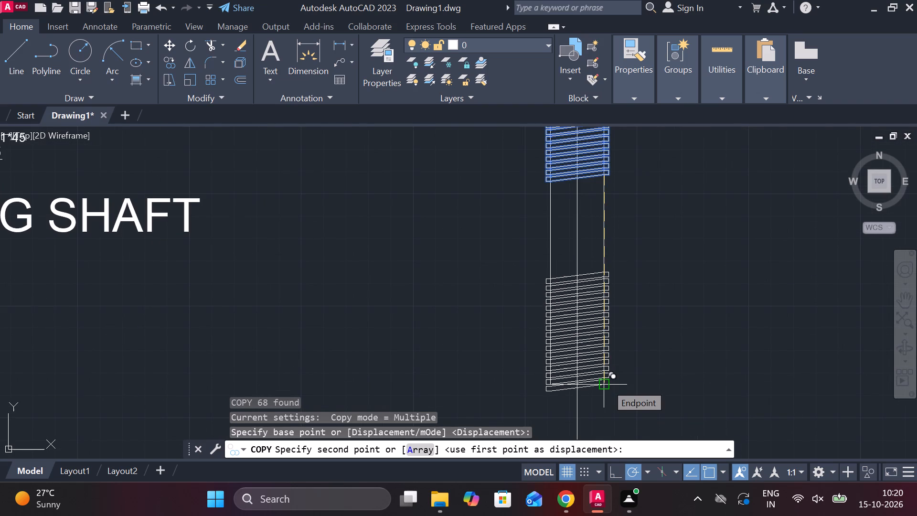
left_click(606, 384)
scroll(608, 324, "up", 2)
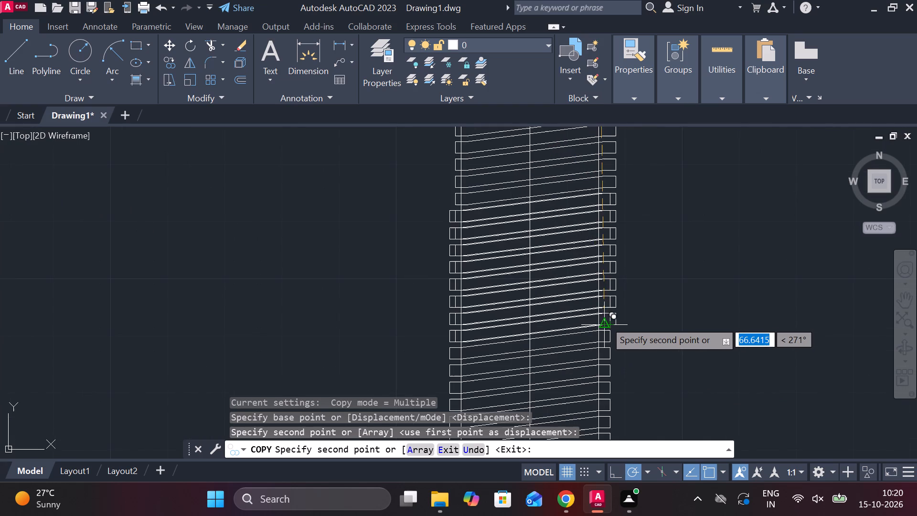
Place another copy of the slanted turns with teeth along the shank's right edge, filling the gap between the two threaded stretches.
scroll(605, 321, "down", 2)
scroll(601, 302, "up", 2)
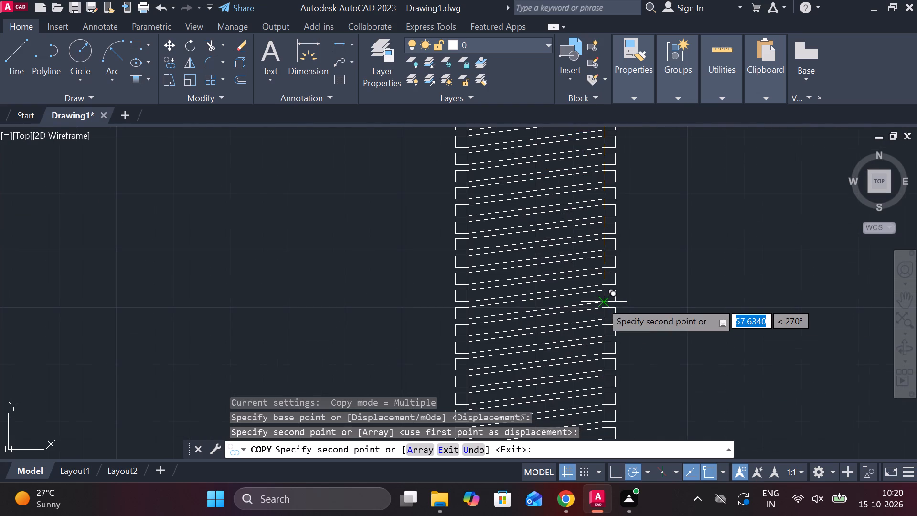
scroll(601, 302, "down", 2)
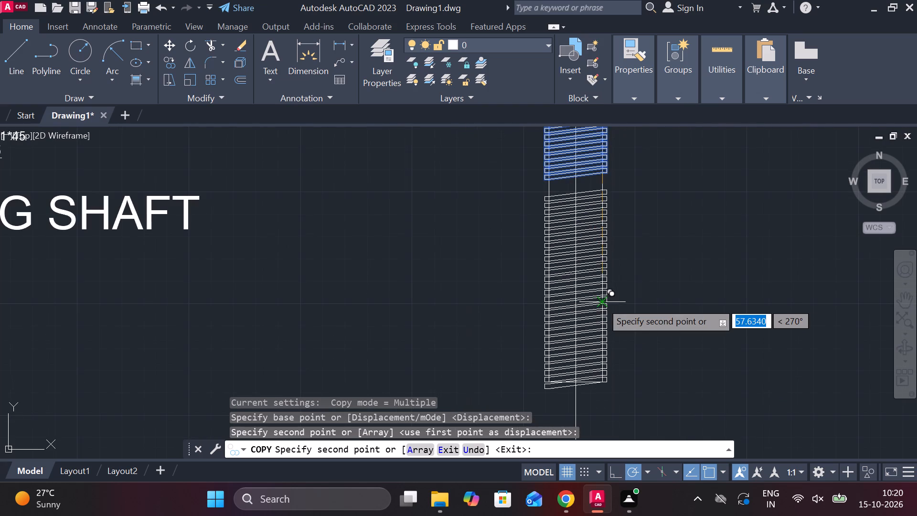
left_click(602, 280)
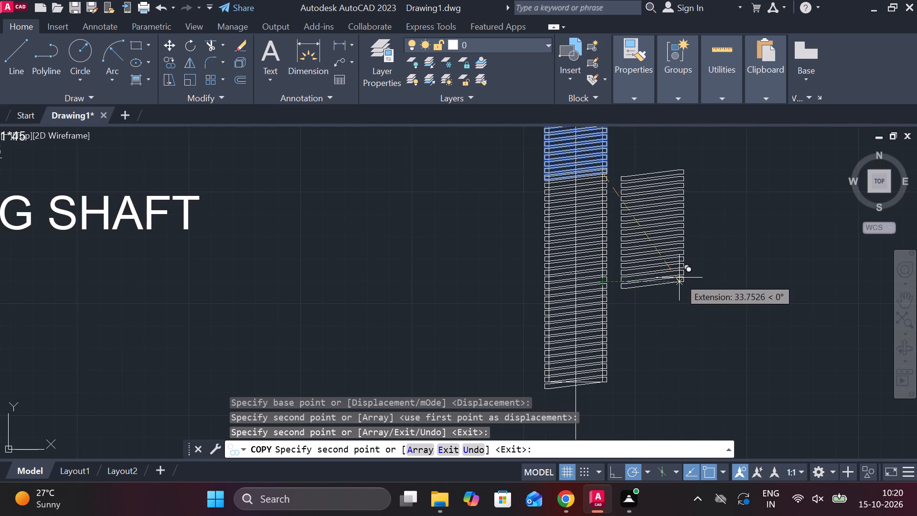
key("Escape")
Erase the extra slanted line where the copied thread stretches overlap around the middle of the shank.
scroll(678, 296, "down", 2)
scroll(659, 261, "up", 2)
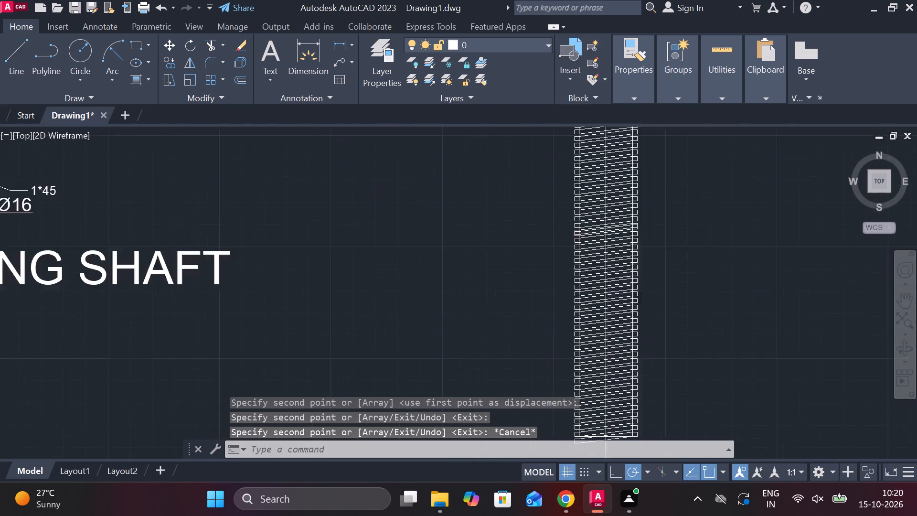
scroll(659, 261, "up", 2)
scroll(572, 232, "up", 1)
middle_click_drag(629, 291, 650, 350)
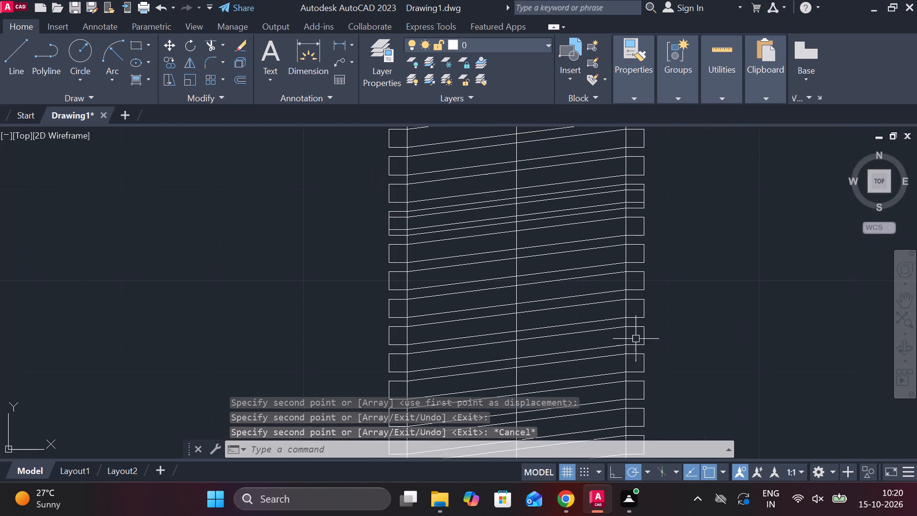
left_click(578, 195)
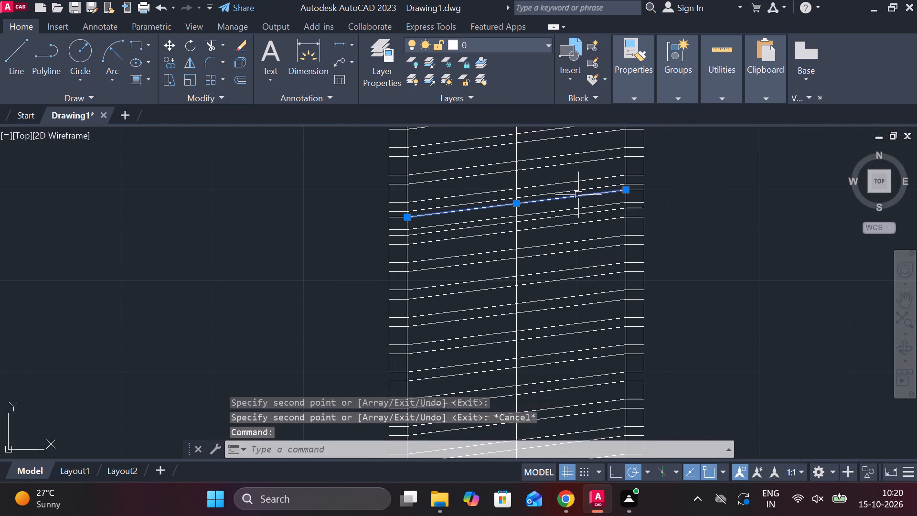
type("E")
key("space")
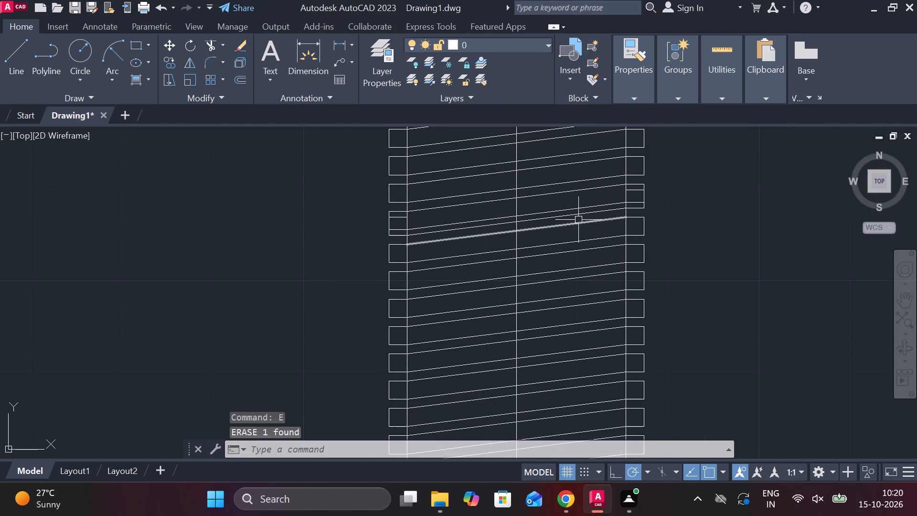
Trim away the parts of the lowest thread turn and its left tooth that hang below the shank's bottom edge.
scroll(676, 255, "down", 3)
scroll(733, 284, "down", 1)
middle_click_drag(749, 312, 723, 312)
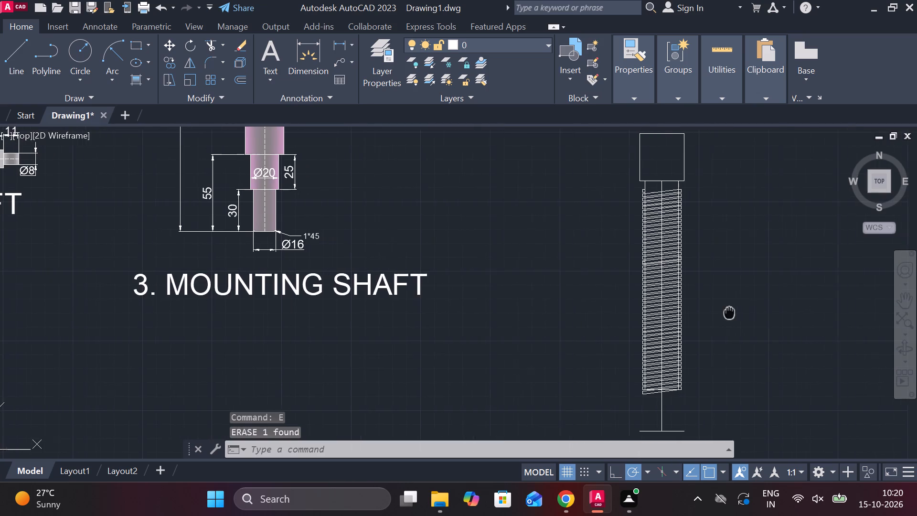
middle_click_drag(723, 312, 642, 266)
scroll(560, 381, "up", 1)
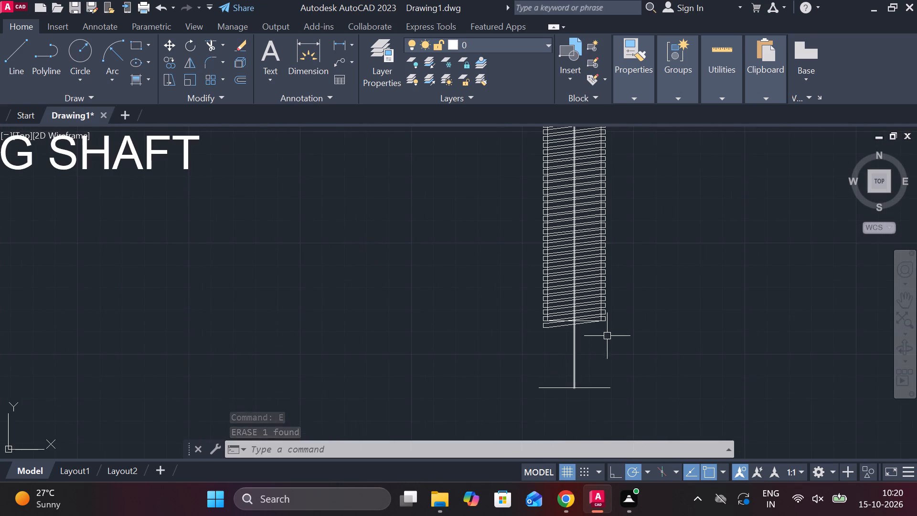
scroll(640, 338, "up", 1)
type("TR")
key("space")
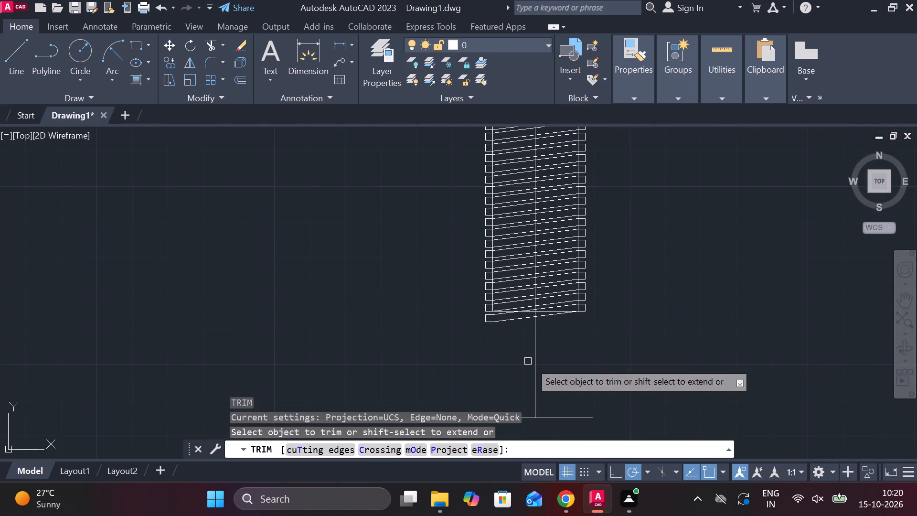
left_click(512, 320)
left_click(490, 321)
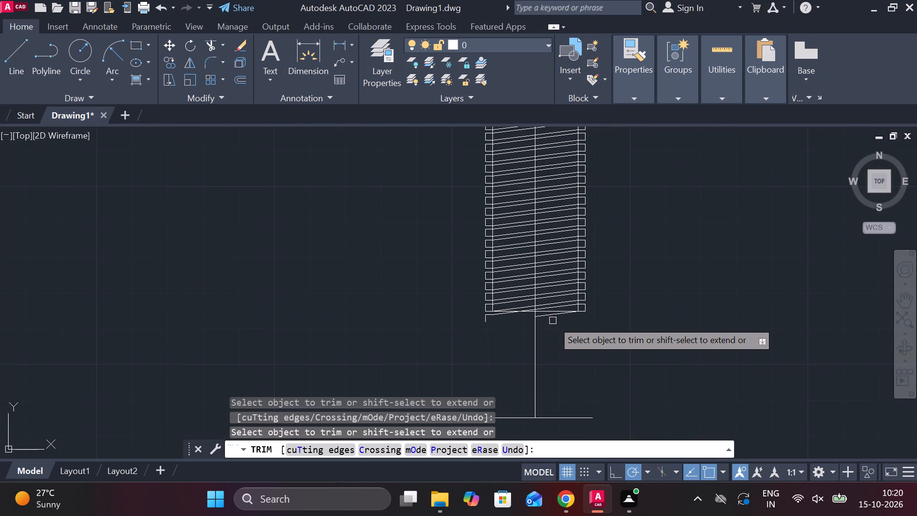
left_click(543, 319)
left_click(487, 318)
left_click(489, 316)
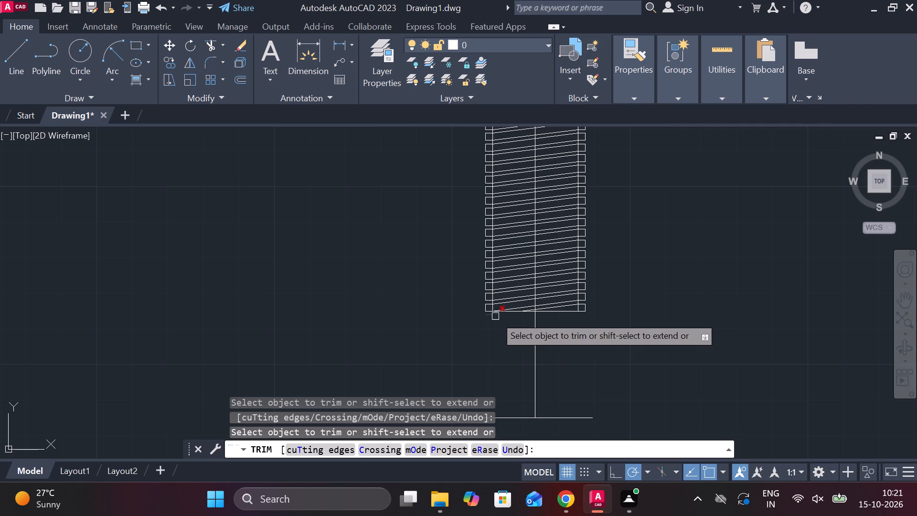
scroll(495, 316, "up", 3)
left_click(473, 313)
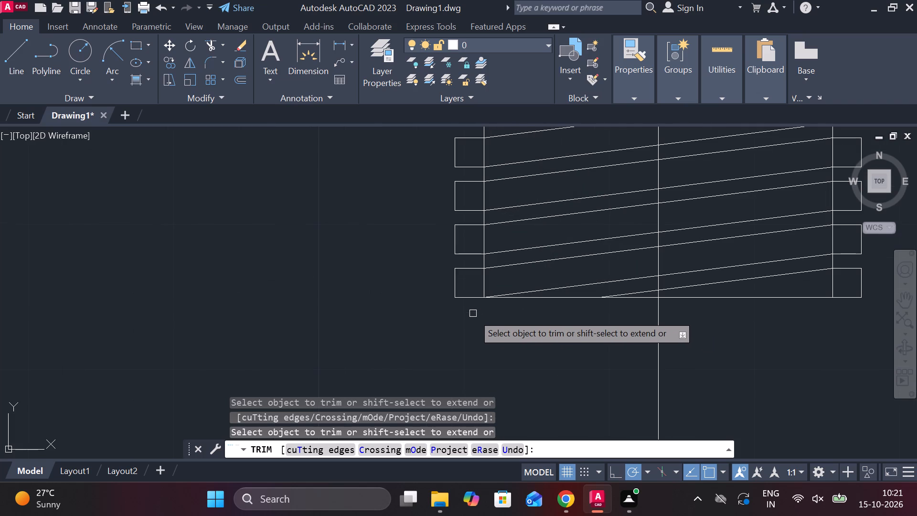
scroll(478, 317, "down", 3)
scroll(633, 312, "down", 3)
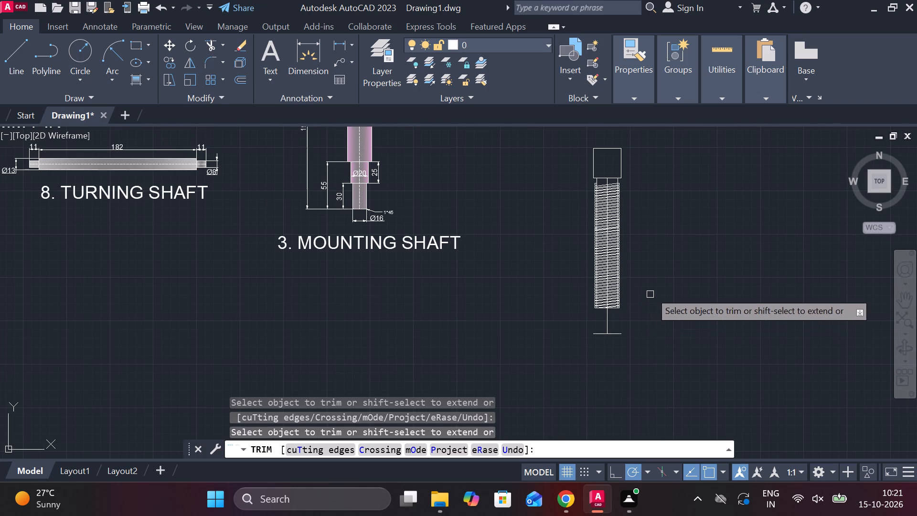
scroll(630, 180, "up", 2)
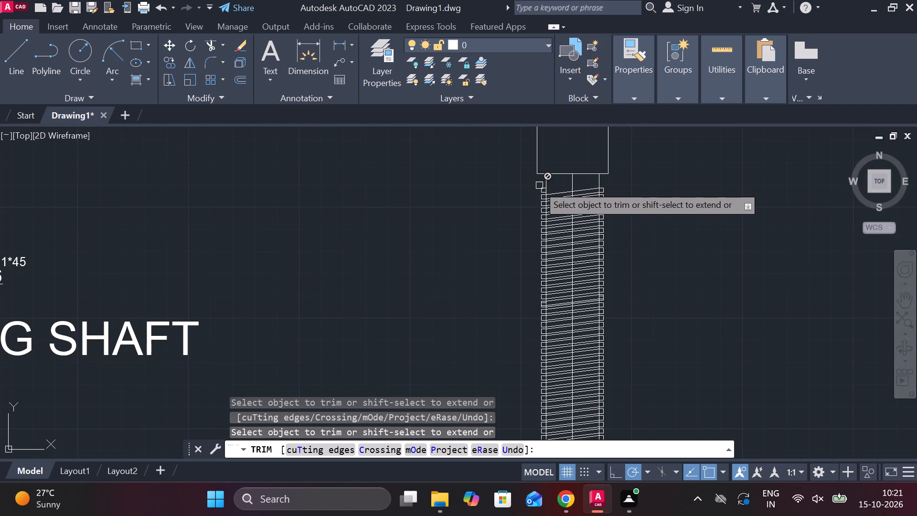
scroll(538, 185, "up", 2)
key("Escape")
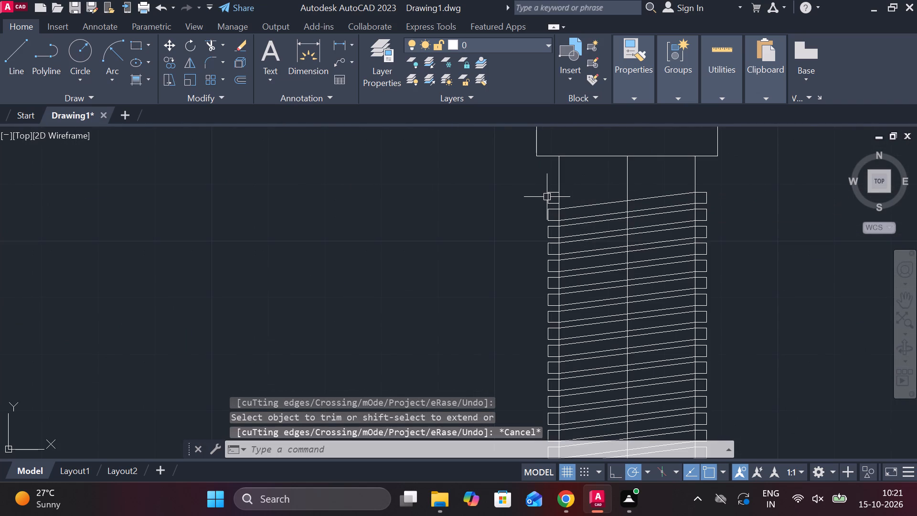
Erase the stray left tooth above the first complete thread turn, just below the head.
left_click(548, 194)
type("E")
key("space")
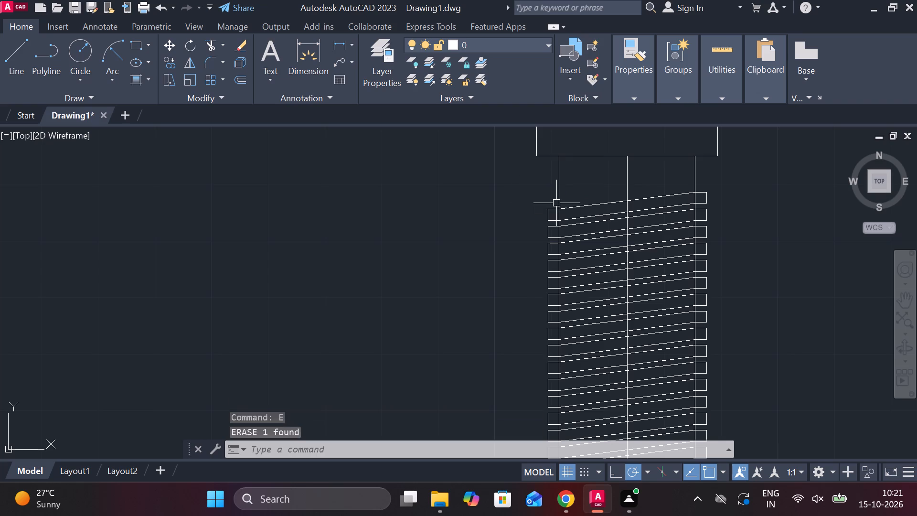
Copy the topmost complete thread turn with both end teeth straight up at distances 3, 6 and 9.
left_click(575, 205)
left_click(575, 218)
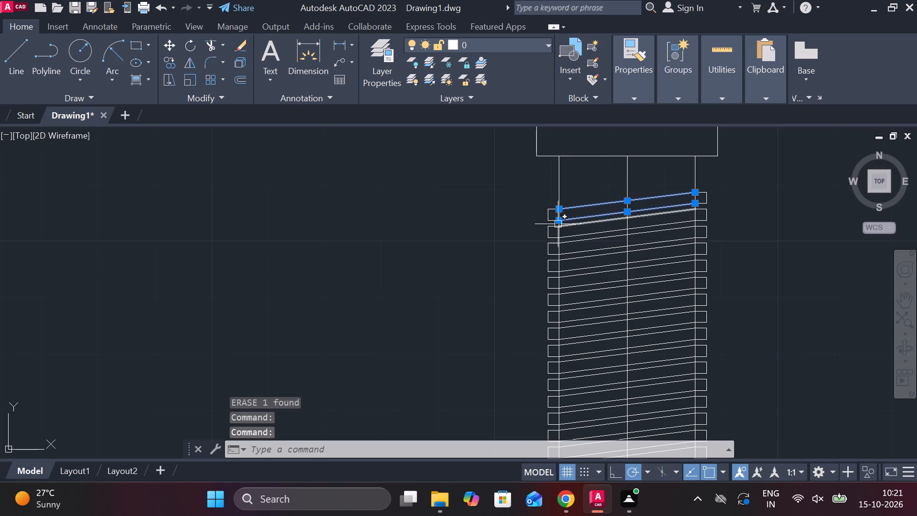
left_click(551, 222)
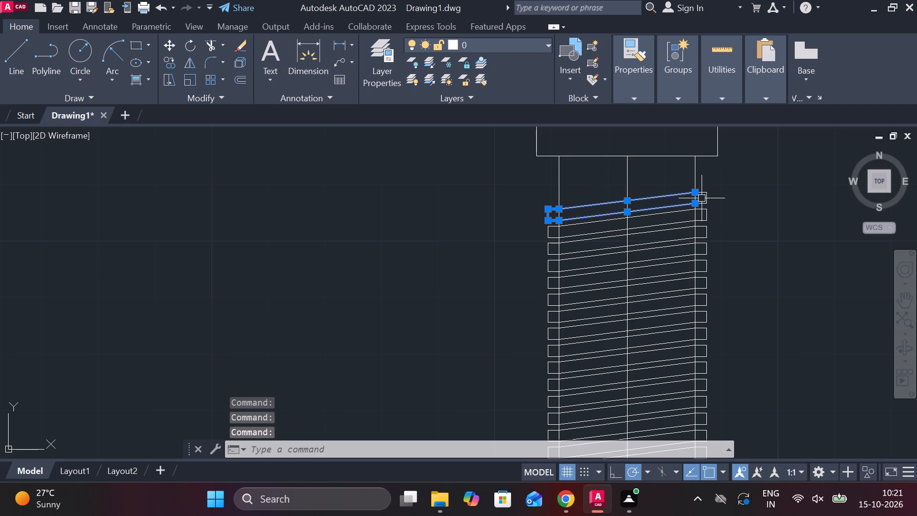
left_click(706, 199)
type("CO")
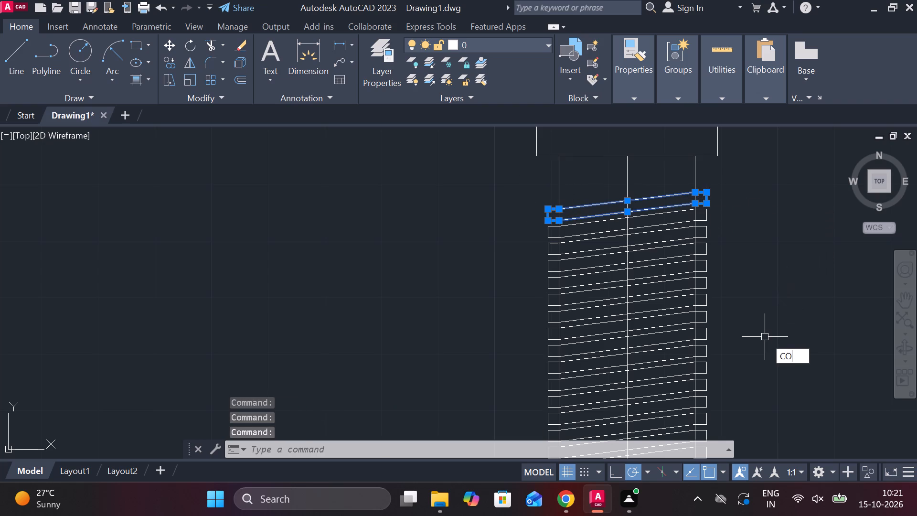
key("Return")
scroll(711, 209, "up", 1)
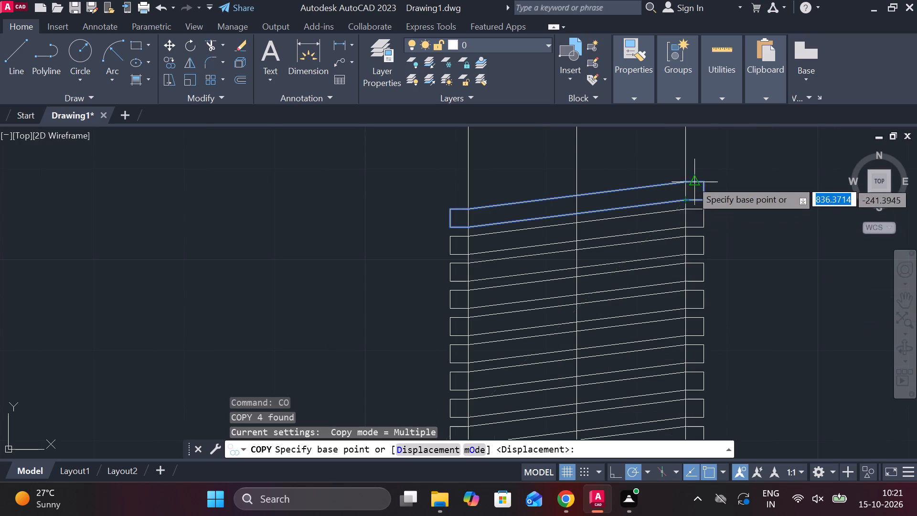
left_click(686, 178)
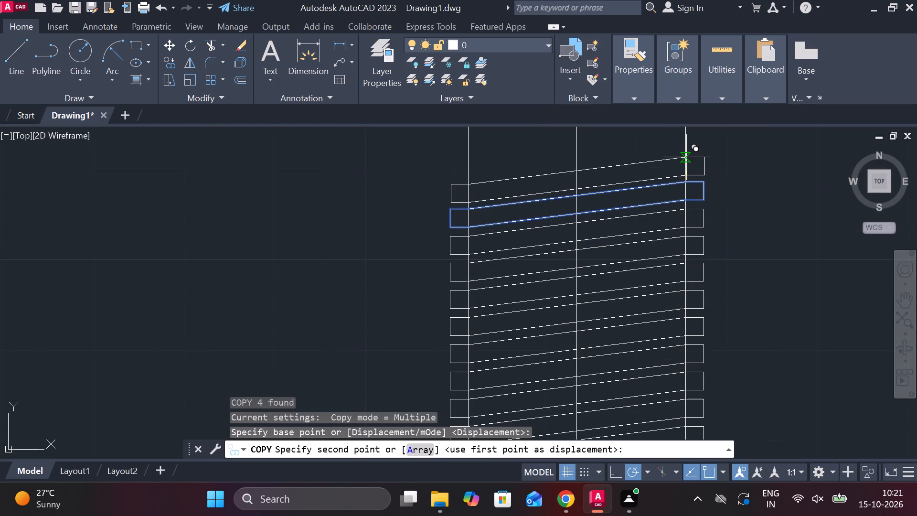
middle_click_drag(692, 179, 678, 245)
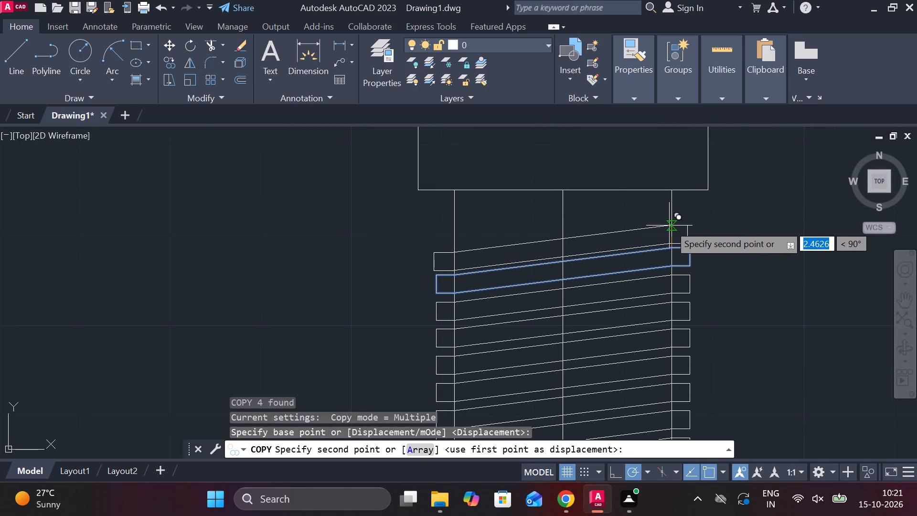
type("3")
key("space")
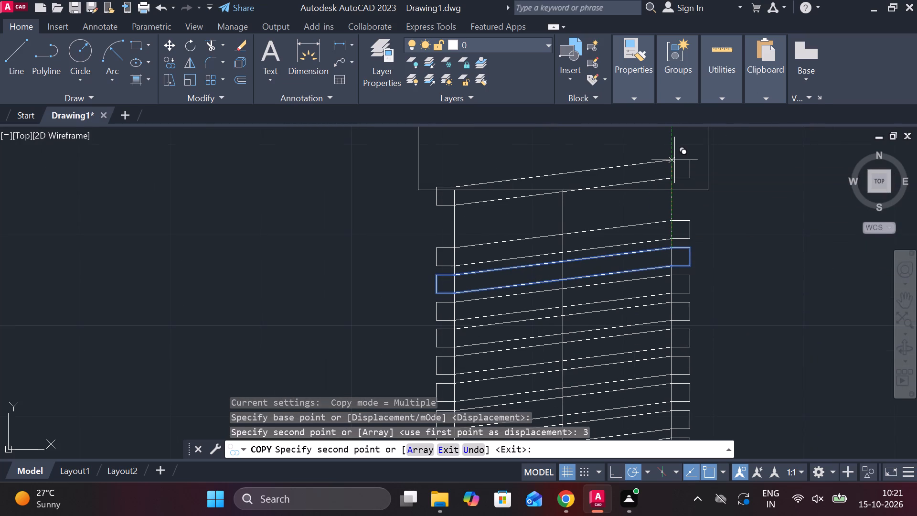
type("6")
key("space")
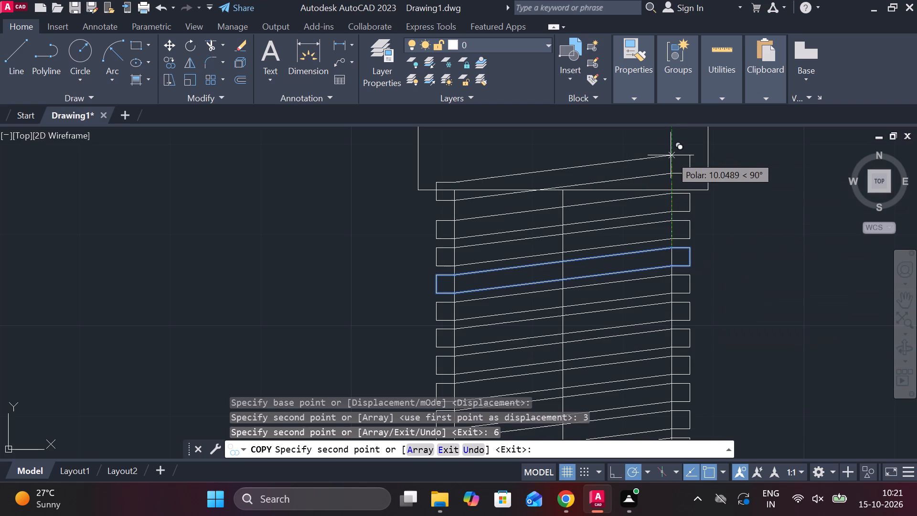
key("9")
key("Return")
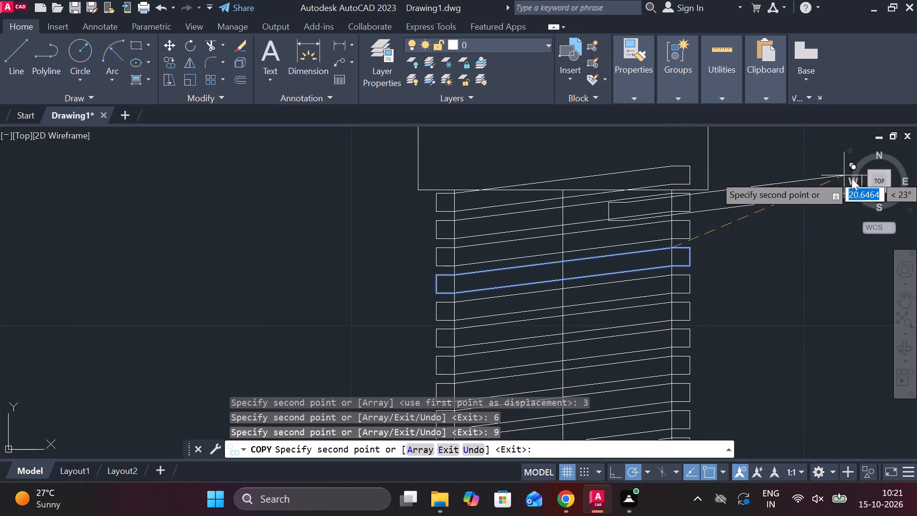
key("Escape")
Trim away the top turn's right tooth and slanted-line portions that extend into the rectangular head.
type("TR")
key("space")
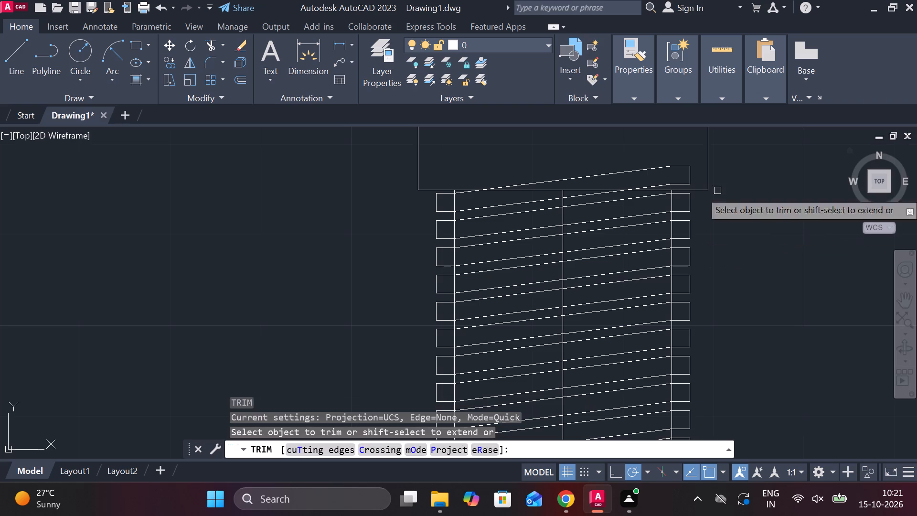
left_click_drag(671, 157, 682, 181)
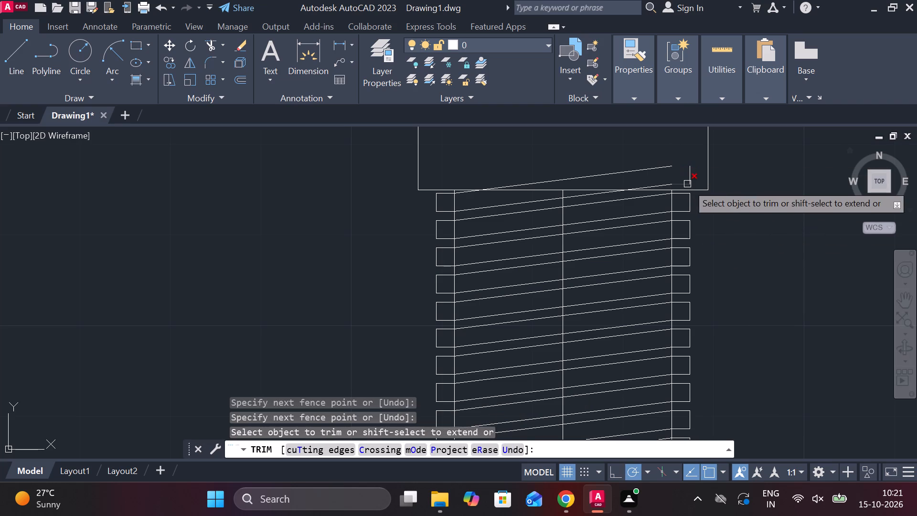
left_click(687, 184)
left_click(687, 177)
left_click(664, 171)
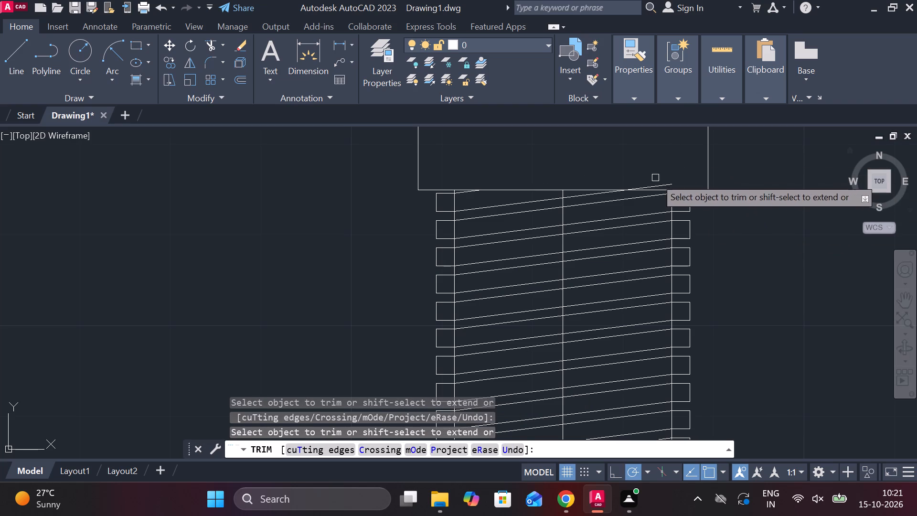
left_click(663, 180)
left_click(667, 183)
left_click(668, 184)
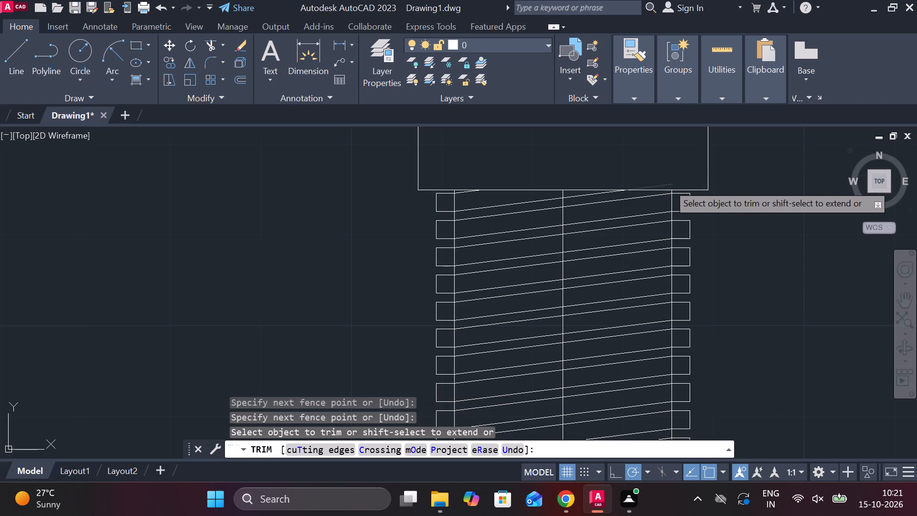
scroll(753, 194, "down", 2)
scroll(767, 256, "down", 1)
middle_click_drag(800, 297, 680, 201)
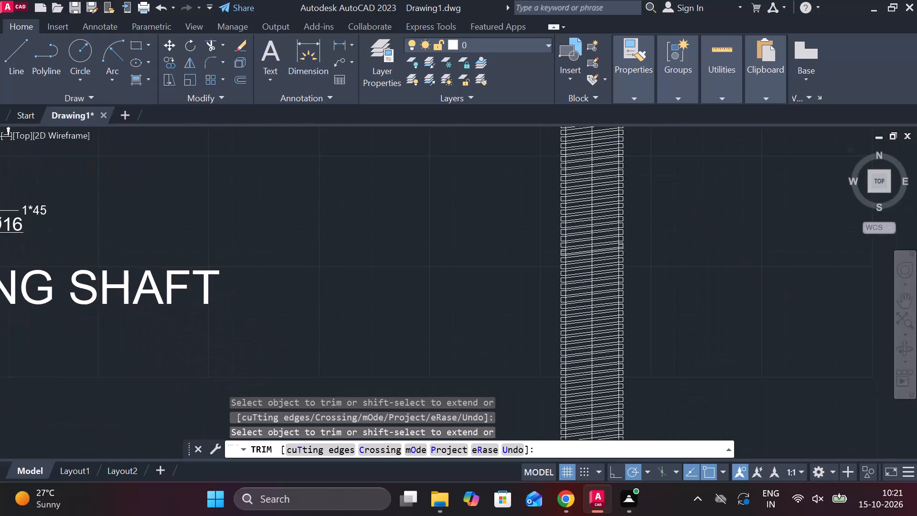
scroll(700, 285, "down", 1)
middle_click_drag(680, 335, 664, 227)
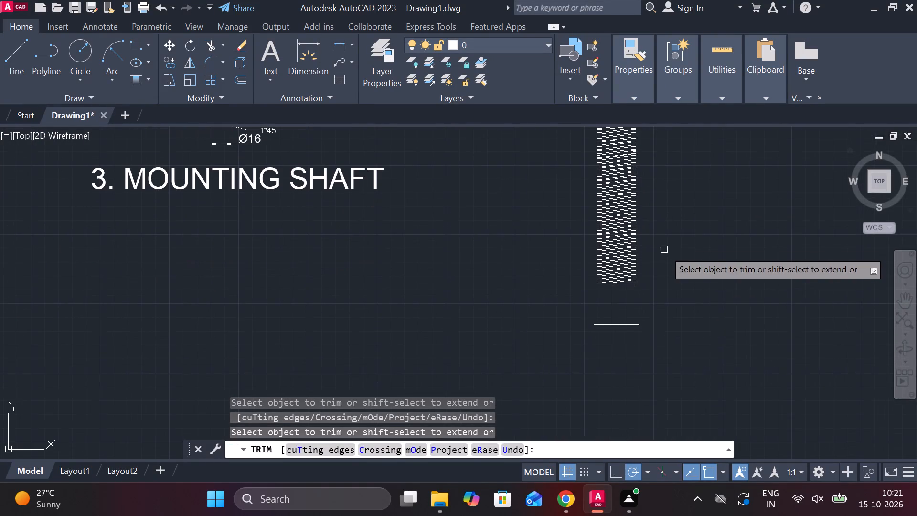
key("Escape")
Erase the long vertical centre line running through the screw's threaded shank down to the lower horizontal line.
scroll(640, 330, "up", 2)
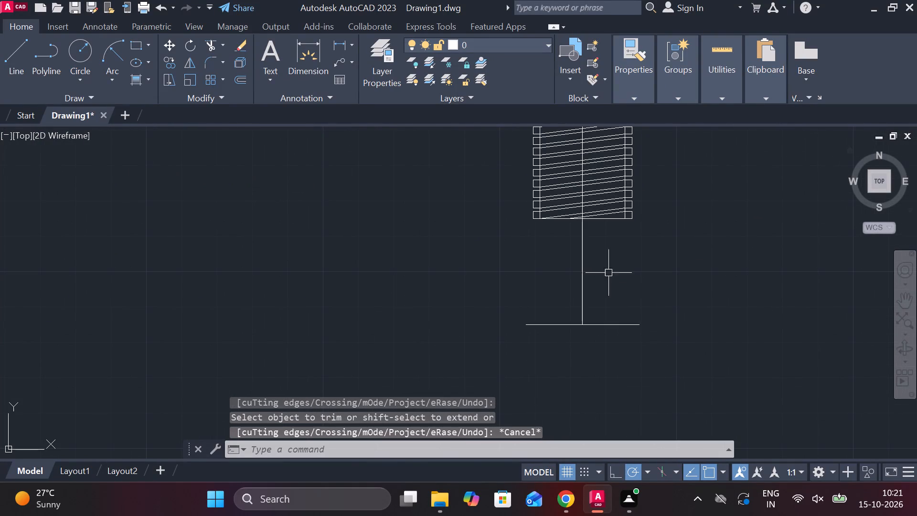
left_click(585, 267)
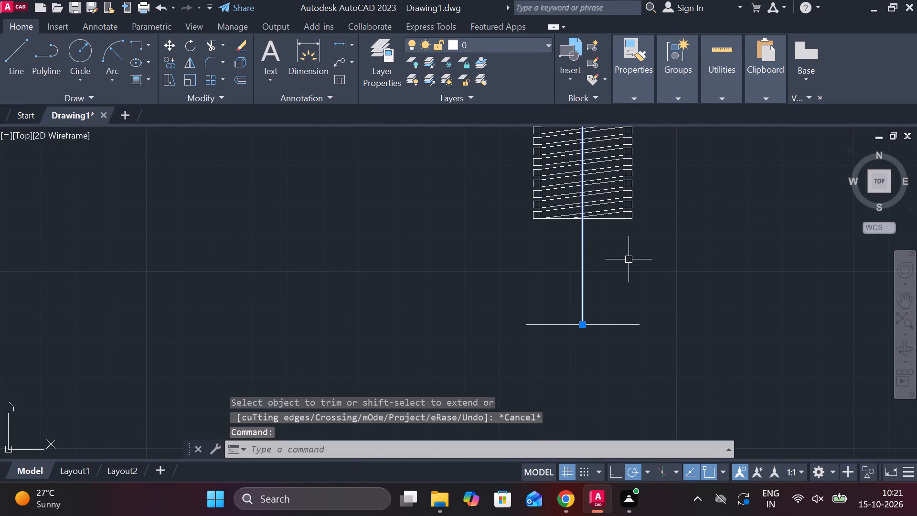
scroll(630, 258, "down", 3)
middle_click_drag(655, 194, 630, 357)
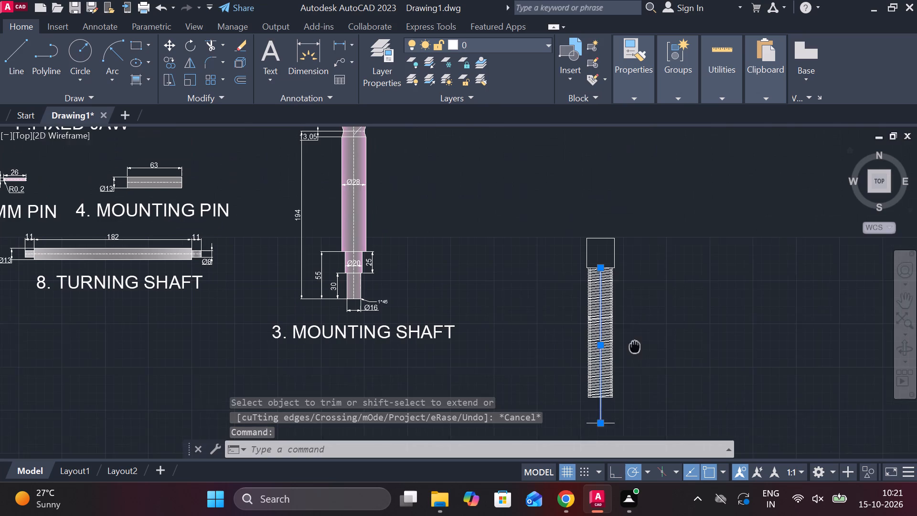
middle_click_drag(630, 357, 629, 359)
type("E")
key("space")
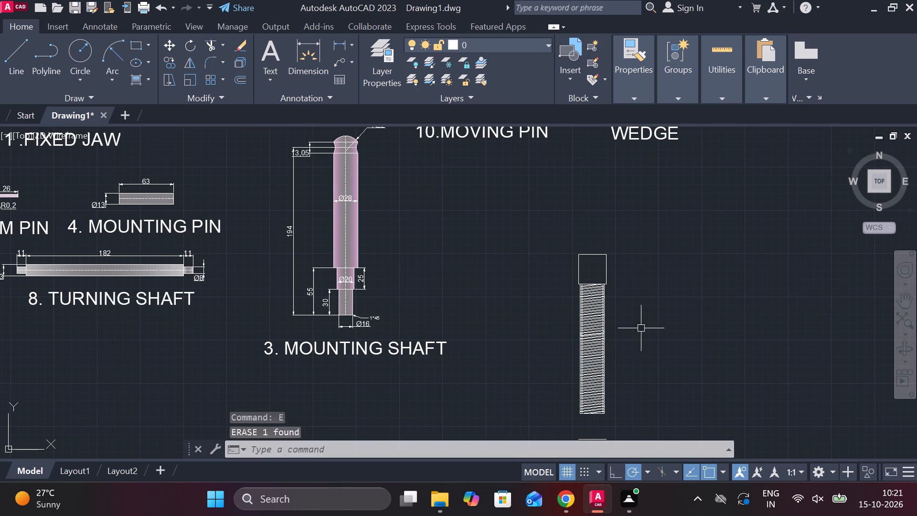
Draw a vertical line from the midpoint of the shank's bottom edge down to the horizontal line below it.
middle_click_drag(641, 363, 628, 247)
scroll(639, 296, "up", 1)
key("l")
key("Return")
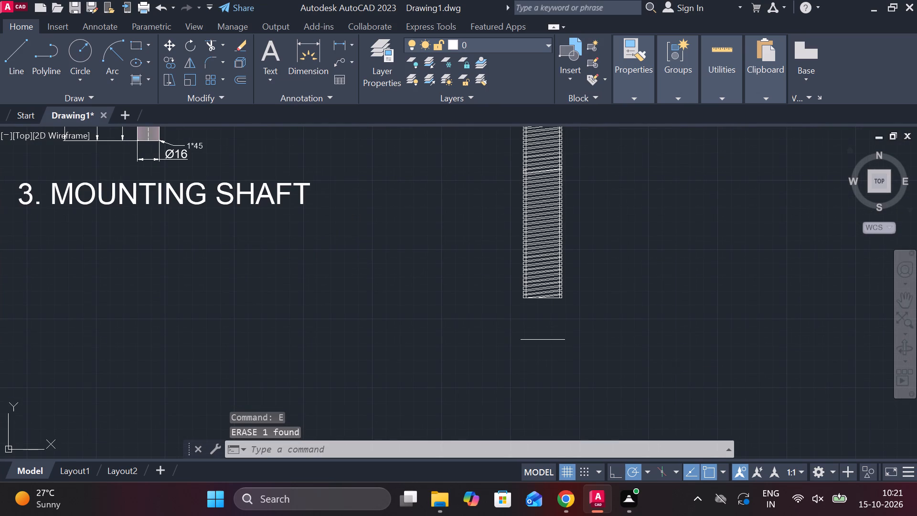
scroll(539, 318, "up", 1)
left_click(543, 287)
left_click(540, 355)
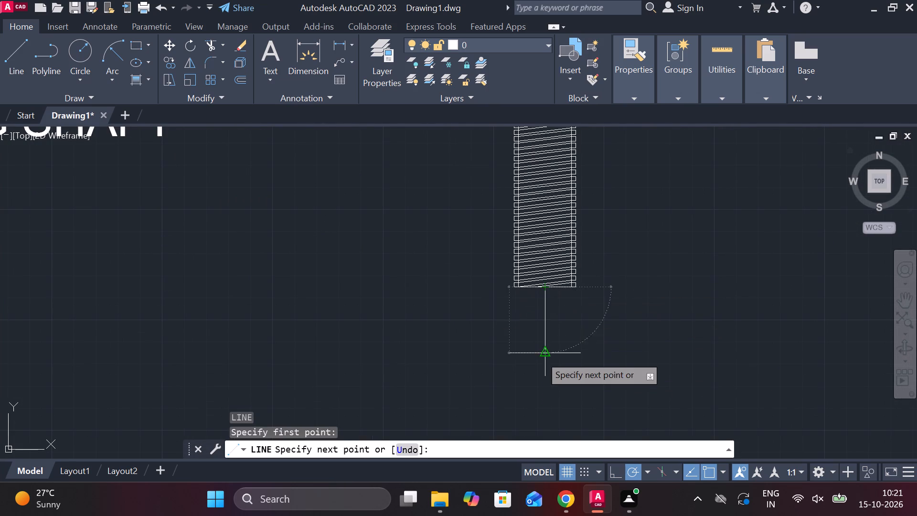
key("Escape")
key("grave")
key("Escape")
Offset the short vertical line below the shank by 7 to each side.
left_click(547, 317)
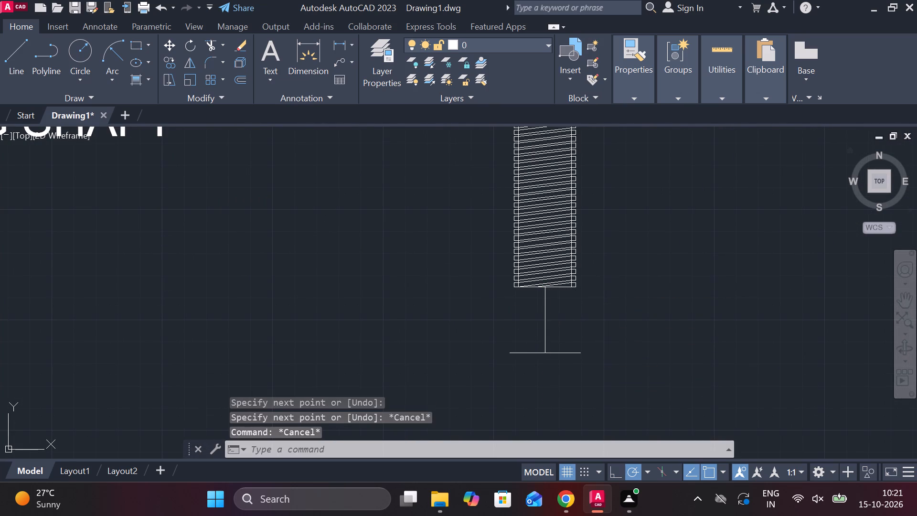
key("o")
key("Return")
key("Return")
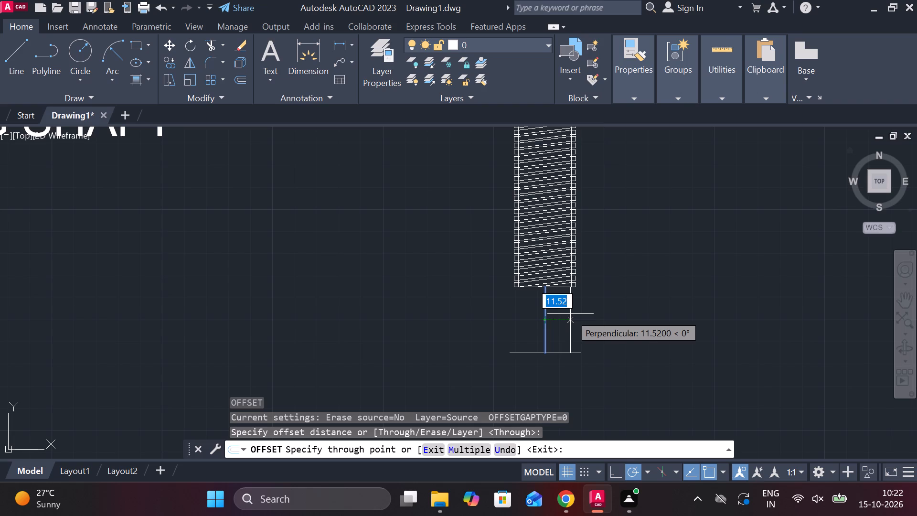
key("7")
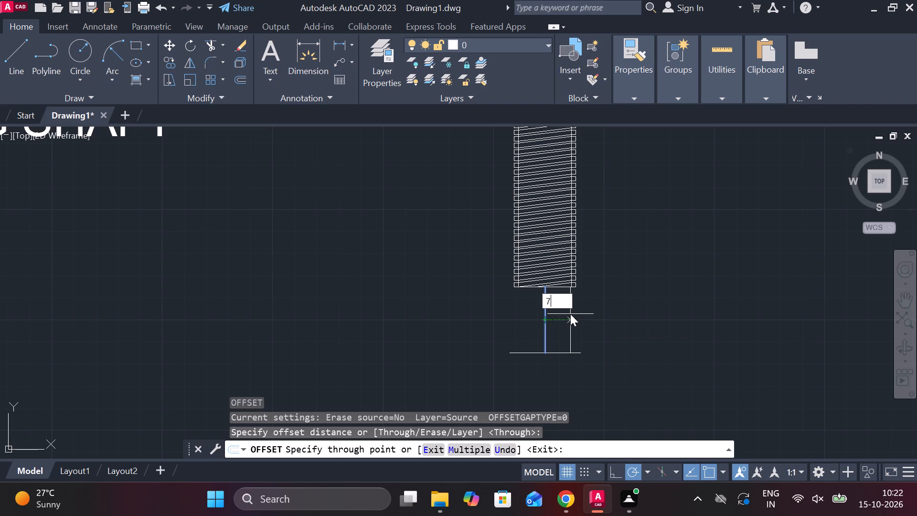
key("Return")
left_click(543, 330)
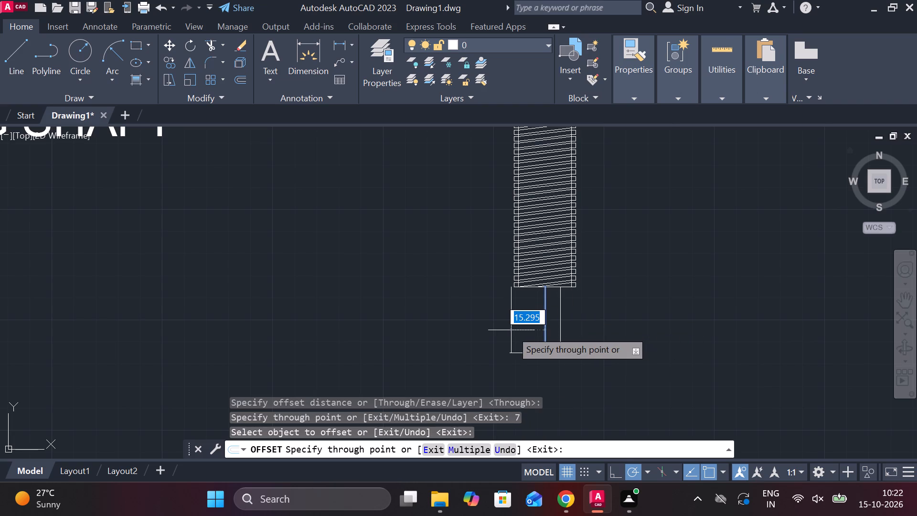
key("7")
key("Return")
key("Escape")
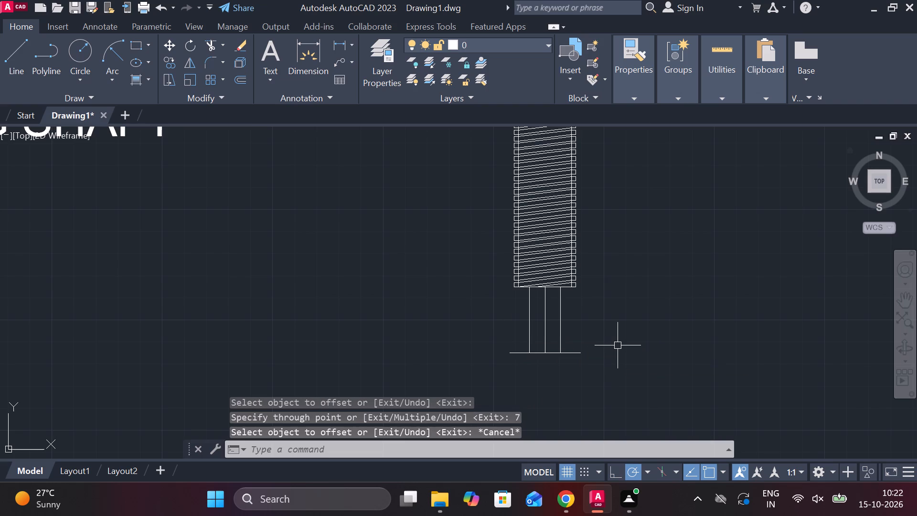
Trim the lower horizontal line's ends that extend past the two offset vertical lines.
type("TR")
key("space")
left_click(570, 355)
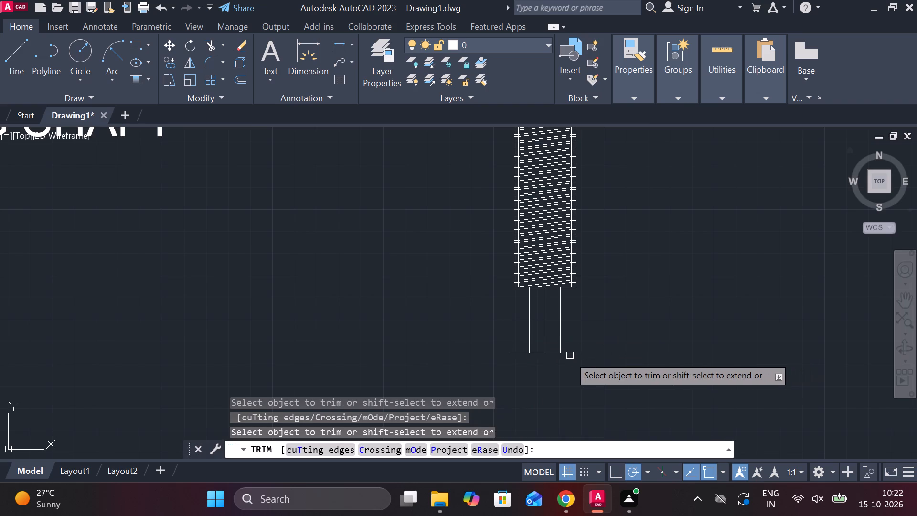
left_click(513, 356)
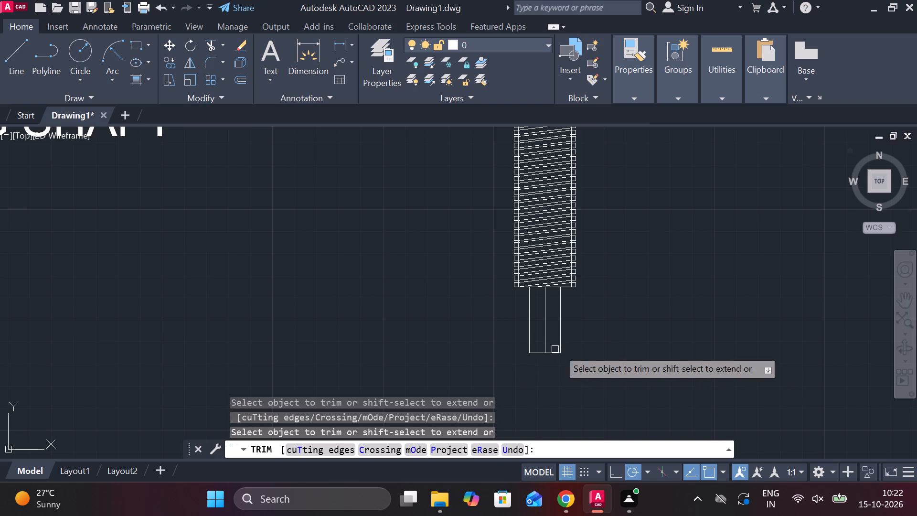
key("Escape")
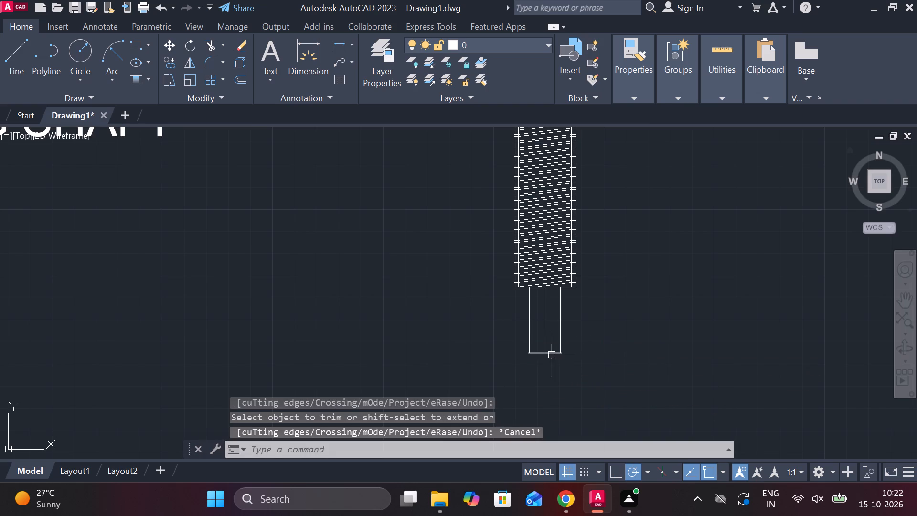
Offset the bottom edge of the narrow end below the shank upward by 10.
left_click(552, 355)
key("o")
key("Return")
key("Return")
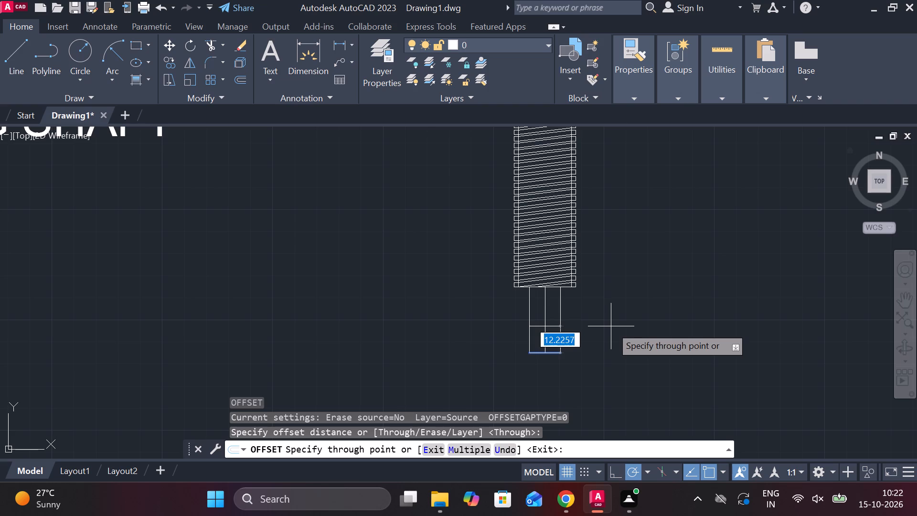
type("10")
key("Return")
scroll(566, 333, "up", 1)
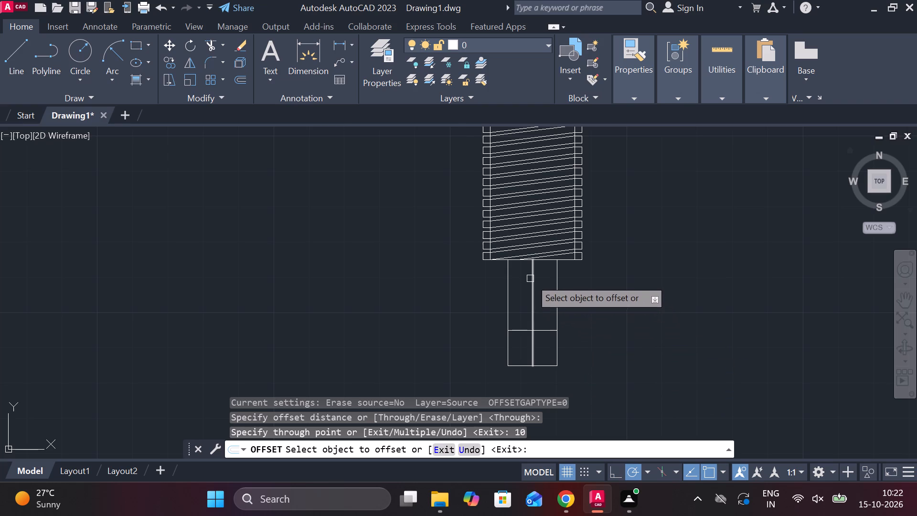
key("Escape")
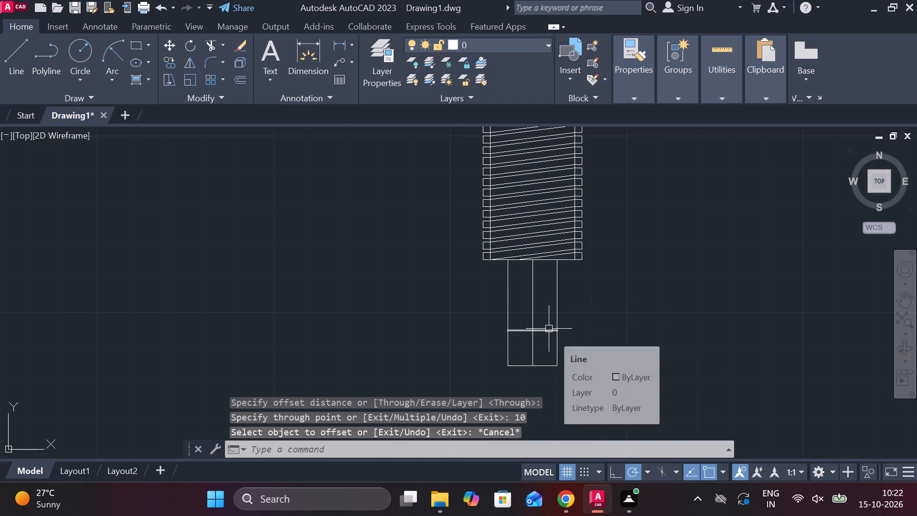
Offset the new horizontal line across the narrow end by 1 above and 1 below.
left_click(549, 329)
scroll(549, 329, "up", 1)
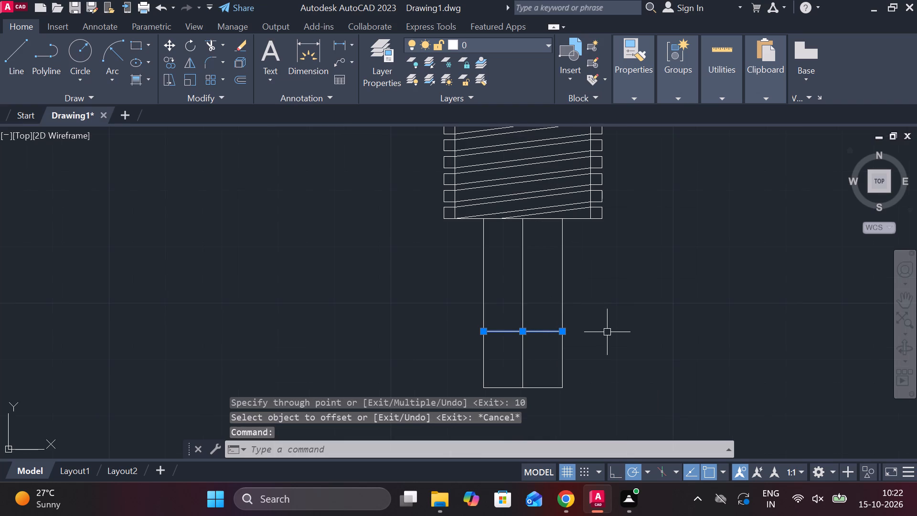
key("o")
key("Return")
key("Return")
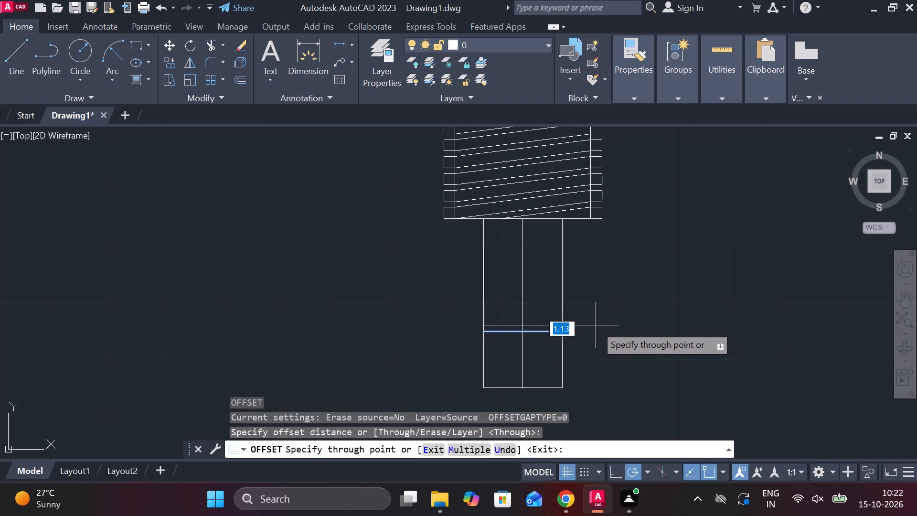
type("1")
key("space")
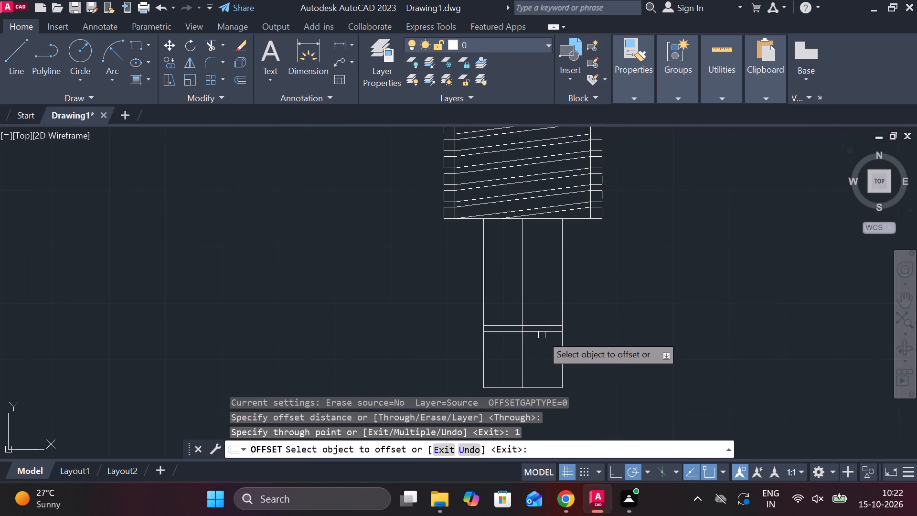
left_click(542, 335)
type("1")
key("space")
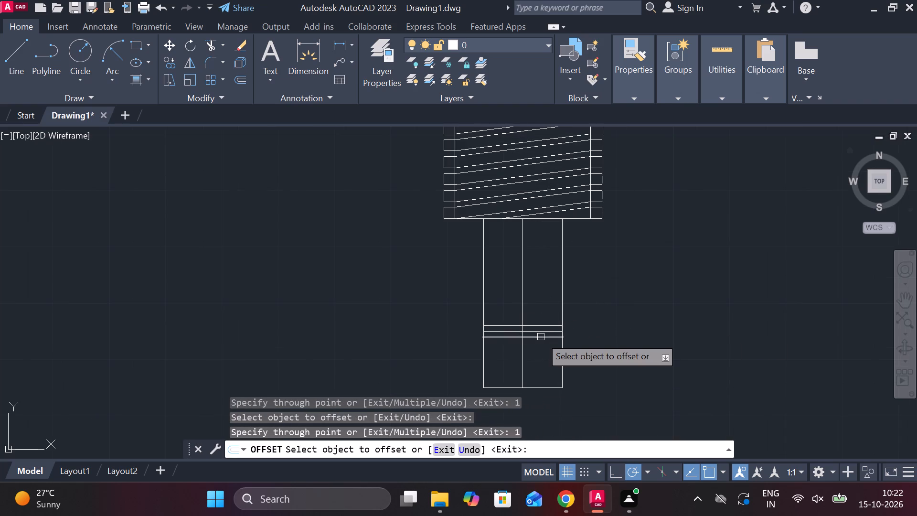
scroll(657, 341, "up", 2)
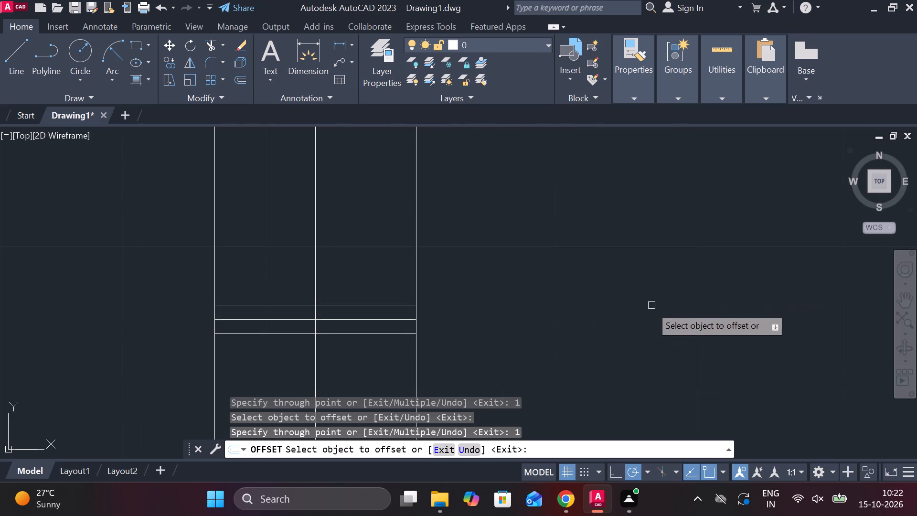
key("Escape")
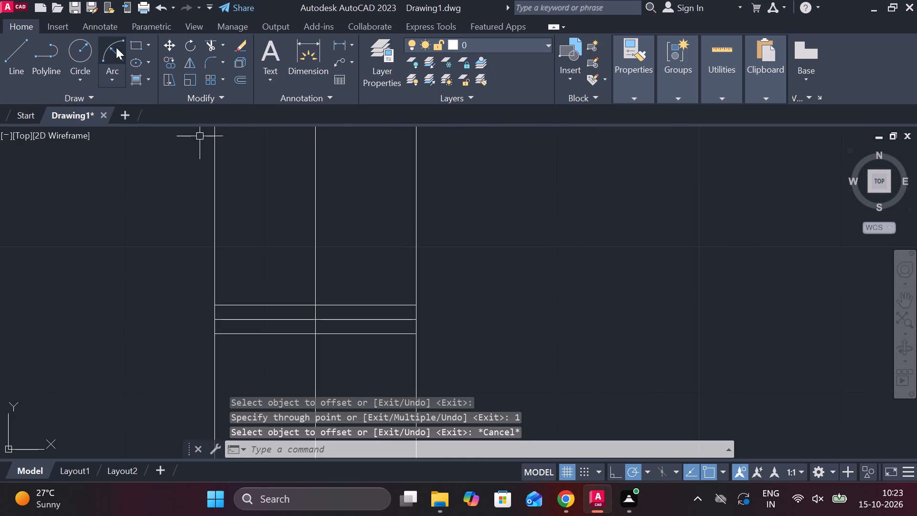
Draw an inward-curving arc of radius 1.5 joining the right ends of the upper and lower groove lines.
left_click(116, 47)
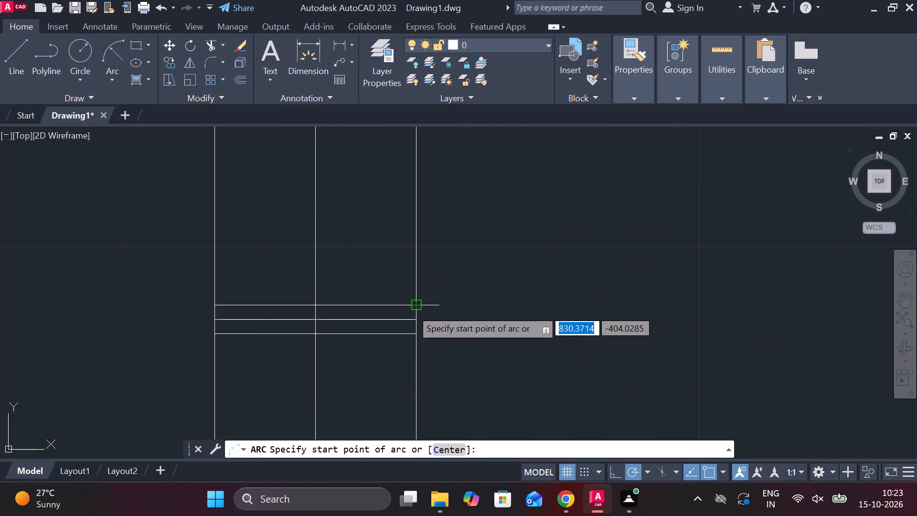
left_click(411, 309)
left_click(412, 334)
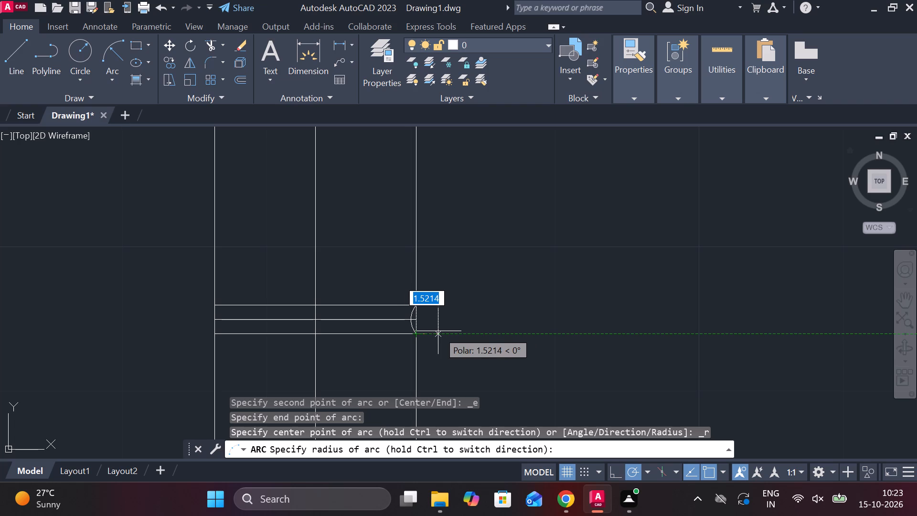
key("1")
type(".5")
key("space")
scroll(416, 329, "up", 1)
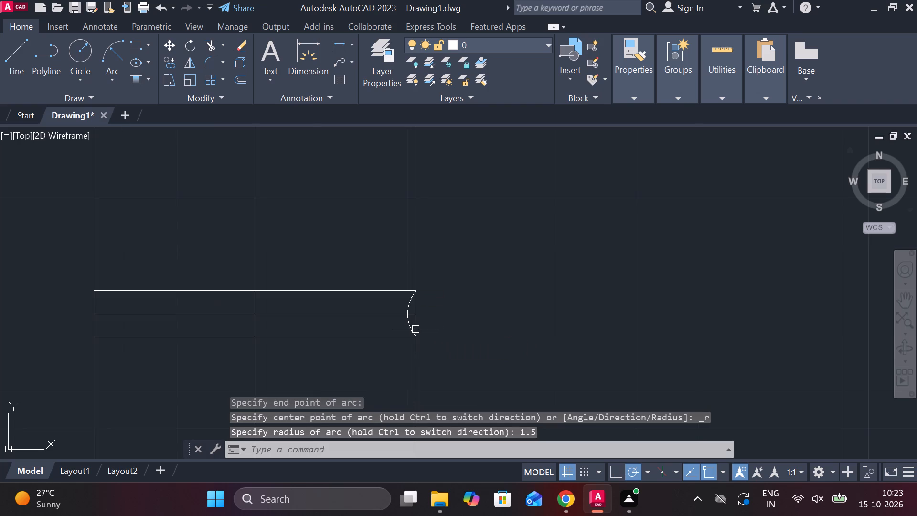
Mirror the groove arc about the vertical centre line to the opposite edge, keeping the original.
left_click(413, 328)
type("MI")
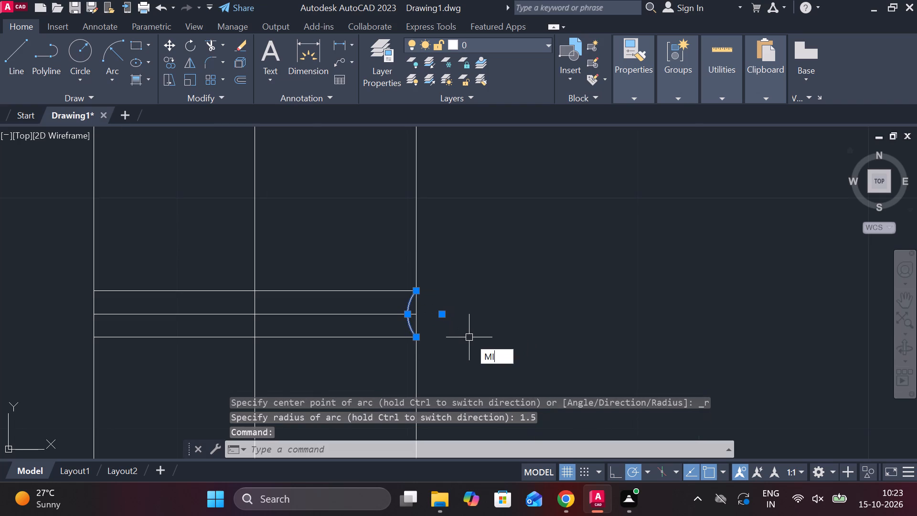
key("Return")
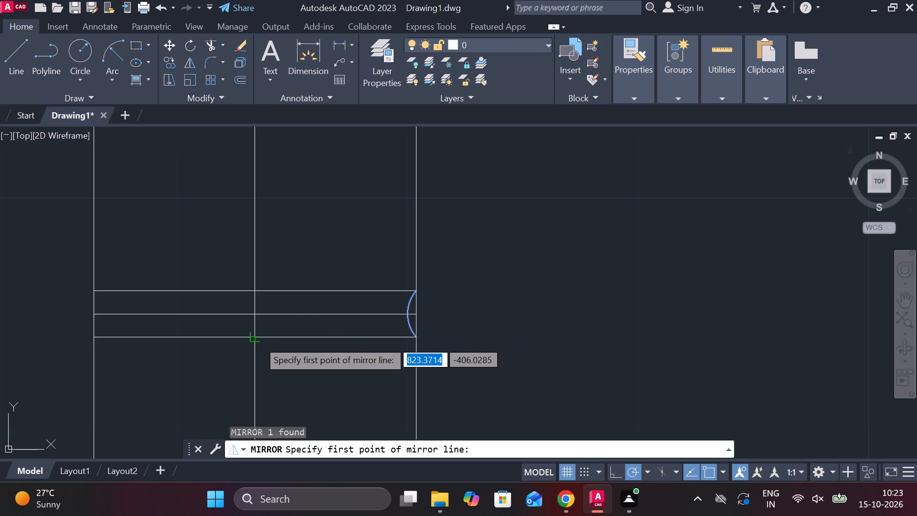
left_click(258, 341)
left_click(253, 288)
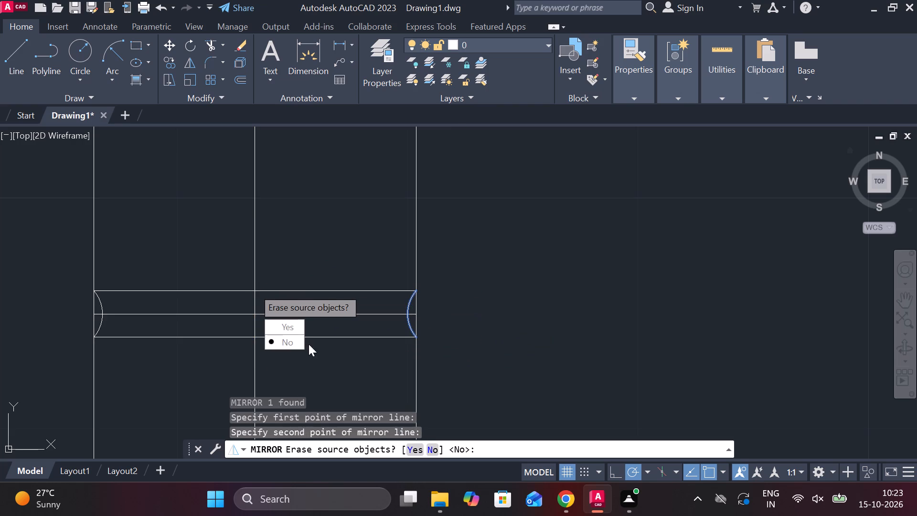
left_click_drag(286, 343, 253, 288)
scroll(257, 293, "down", 2)
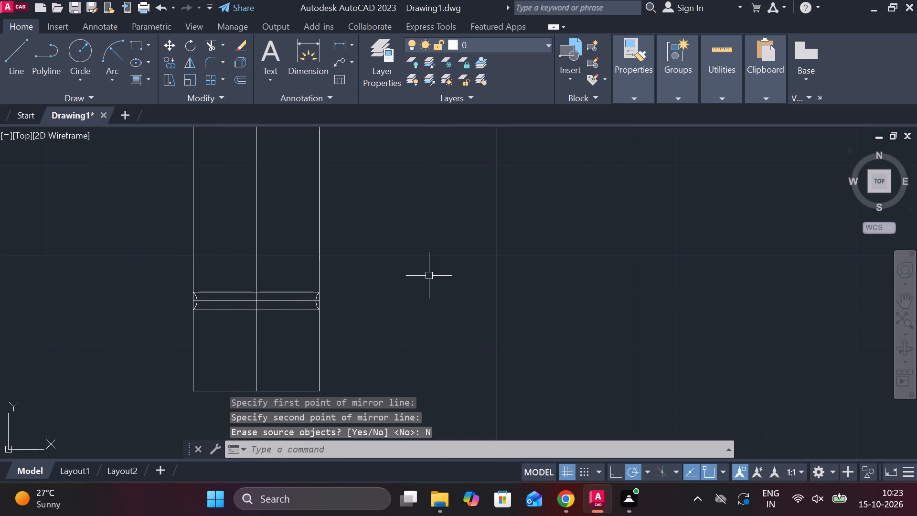
Trim the side edges and middle-line ends outside the two groove arcs on the narrow end.
middle_click_drag(387, 310, 637, 323)
scroll(582, 319, "up", 1)
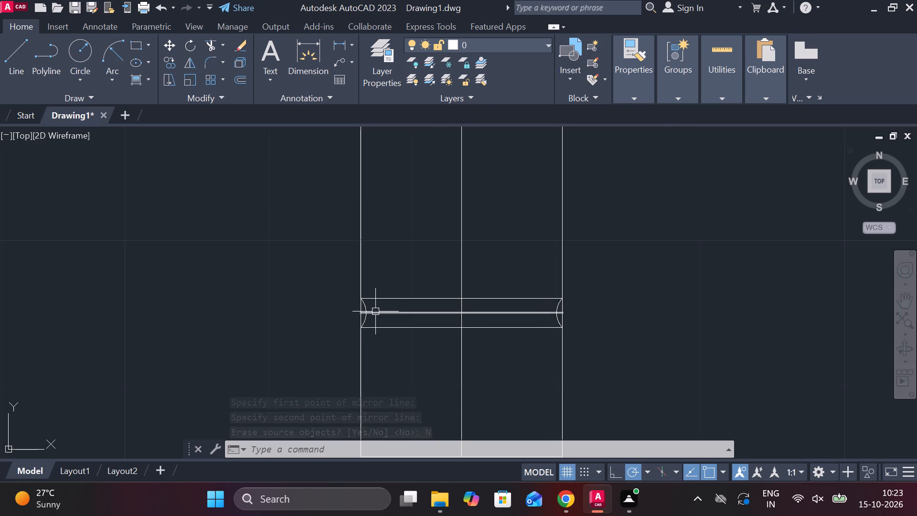
scroll(375, 312, "up", 1)
key("Escape")
type("TR")
key("space")
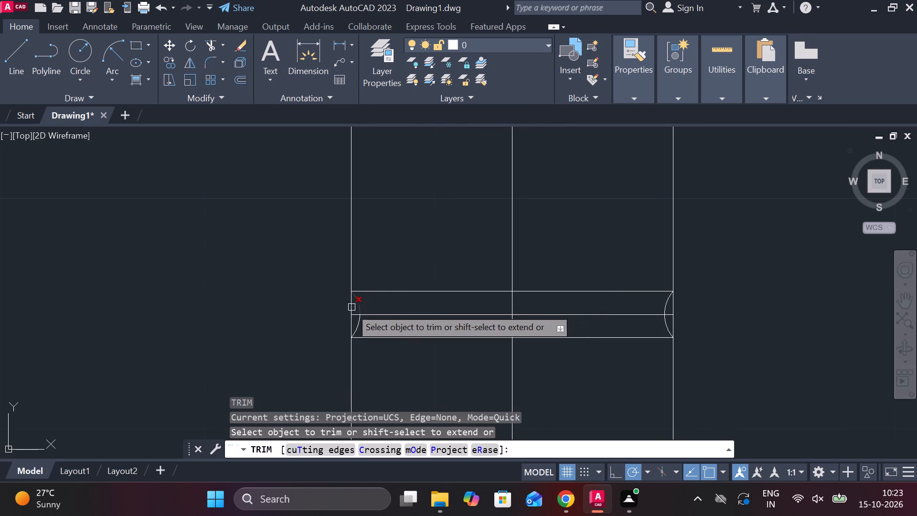
left_click(348, 308)
left_click(350, 313)
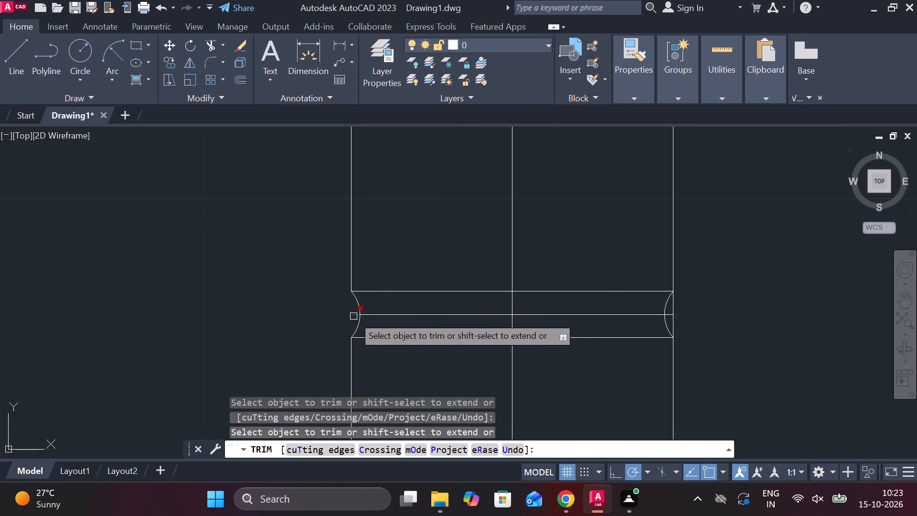
left_click(353, 316)
left_click(674, 317)
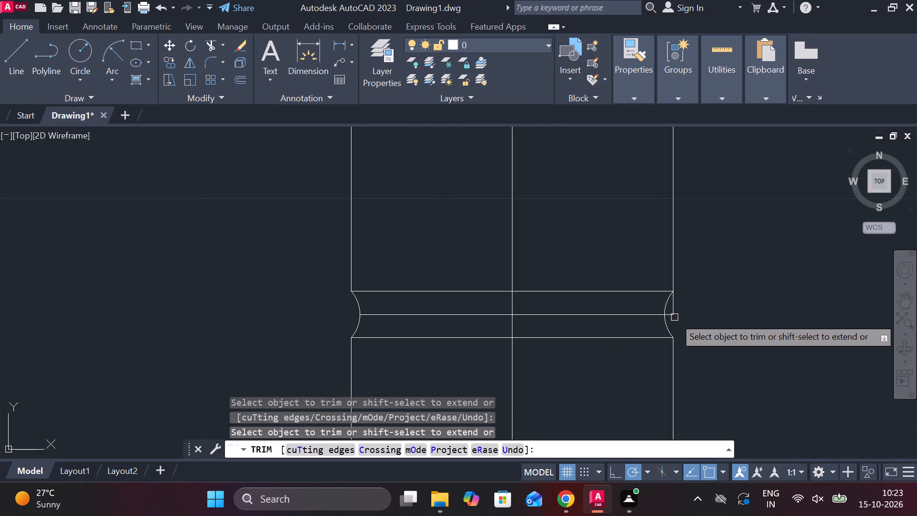
left_click(673, 315)
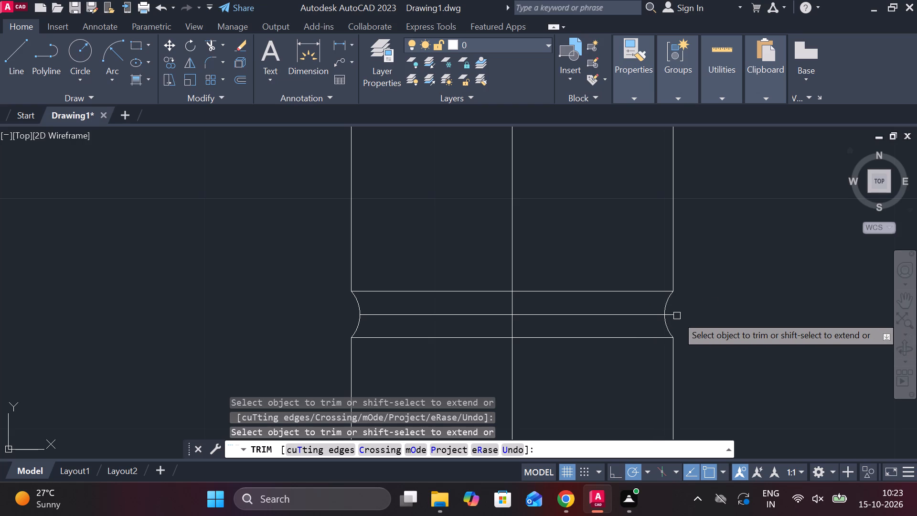
Erase the middle horizontal line between the two groove lines on the screw's narrow end.
key("Escape")
left_click(625, 317)
type("E")
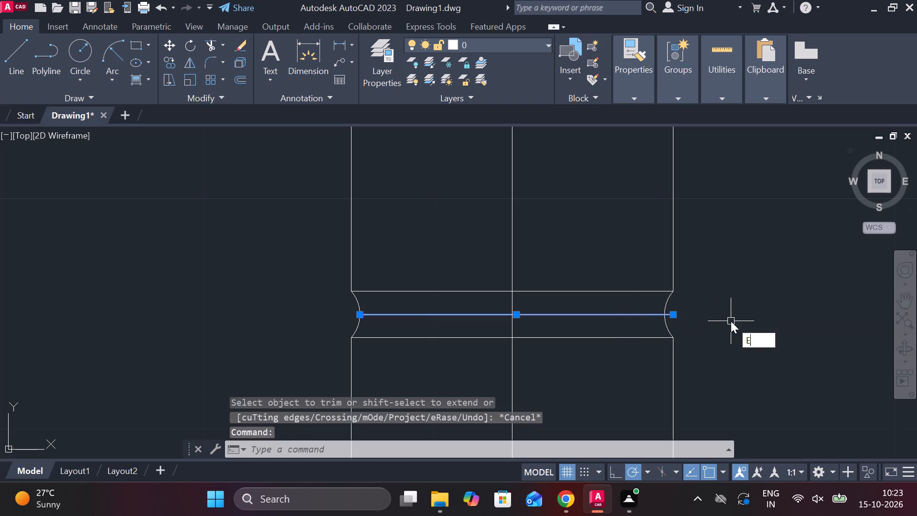
key("space")
scroll(708, 321, "down", 3)
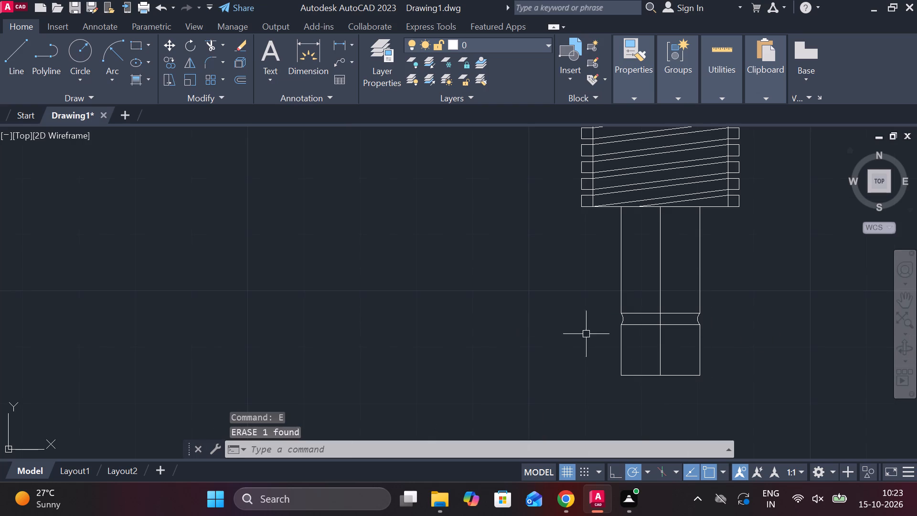
scroll(607, 332, "up", 1)
scroll(525, 289, "down", 1)
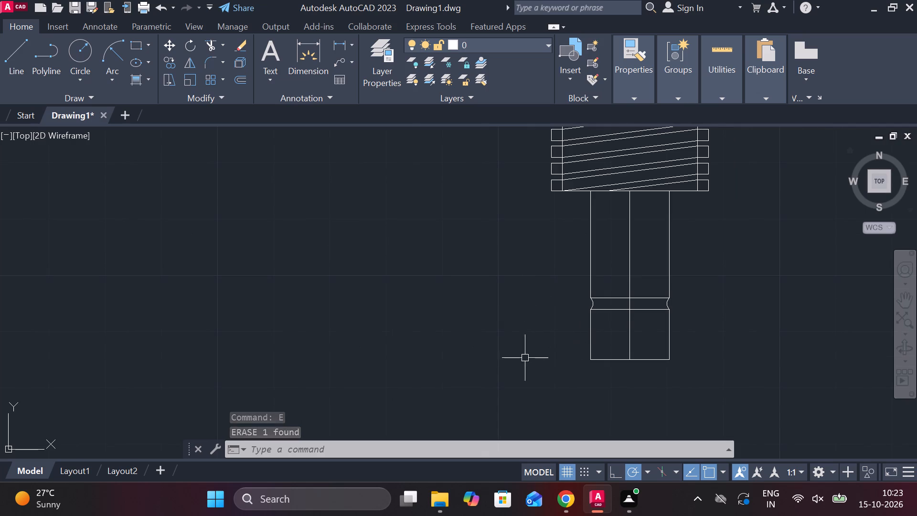
Draw a shallow outward-bulging arc by start, end and radius between the bottom corners of the narrow end.
left_click(109, 59)
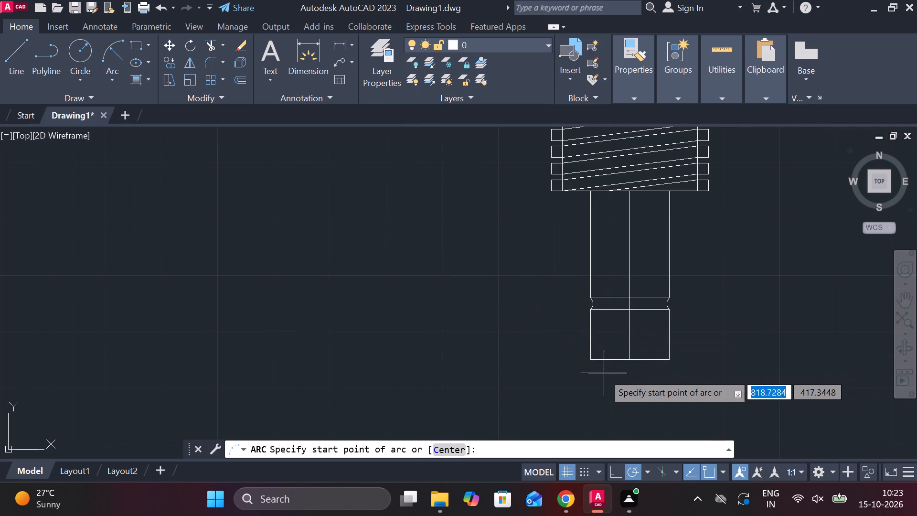
left_click(596, 358)
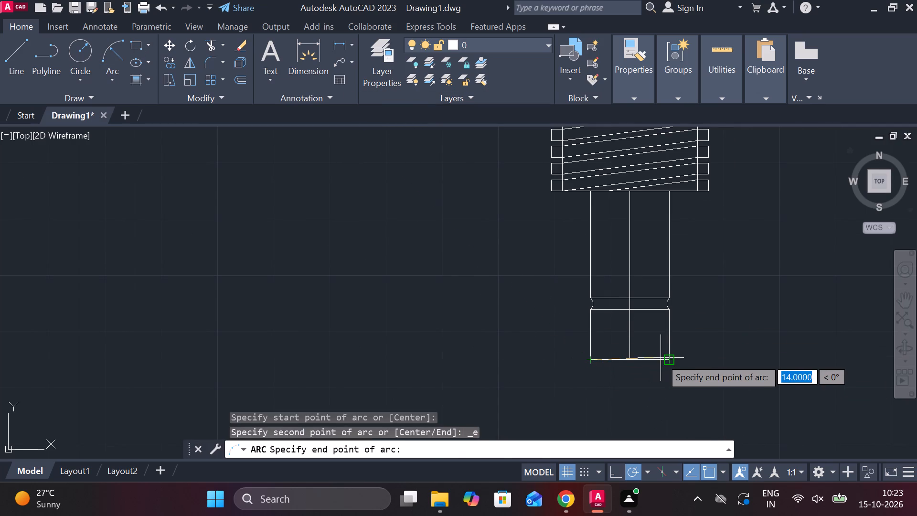
left_click(666, 358)
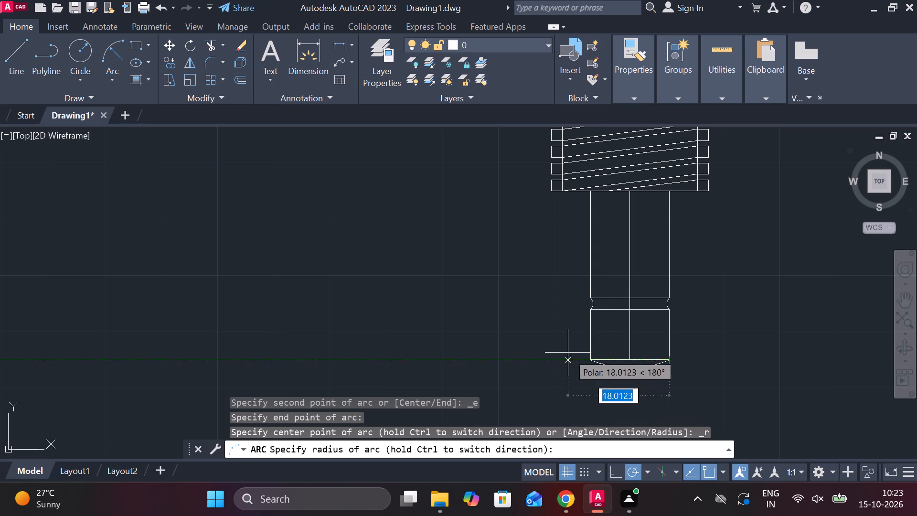
left_click(476, 357)
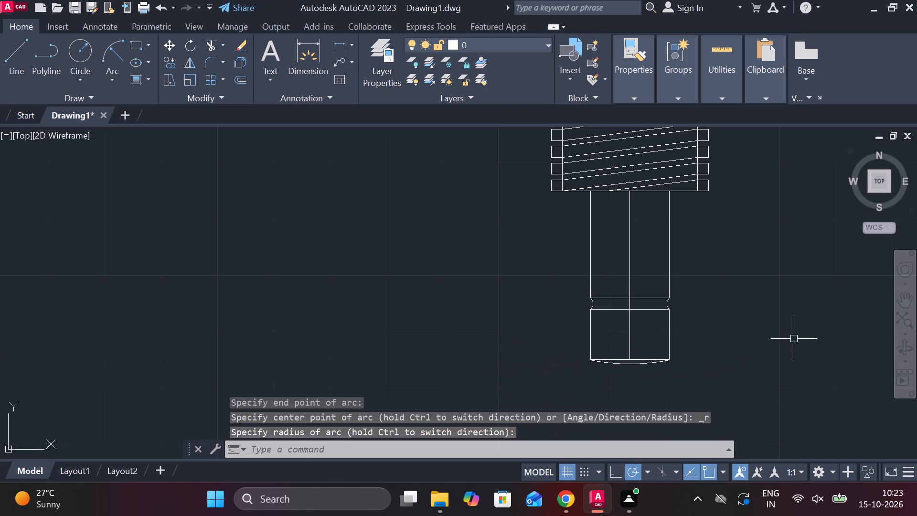
Draw a 13 diameter circle at the centre of the screw's square head.
scroll(812, 337, "down", 3)
middle_click_drag(812, 337, 682, 376)
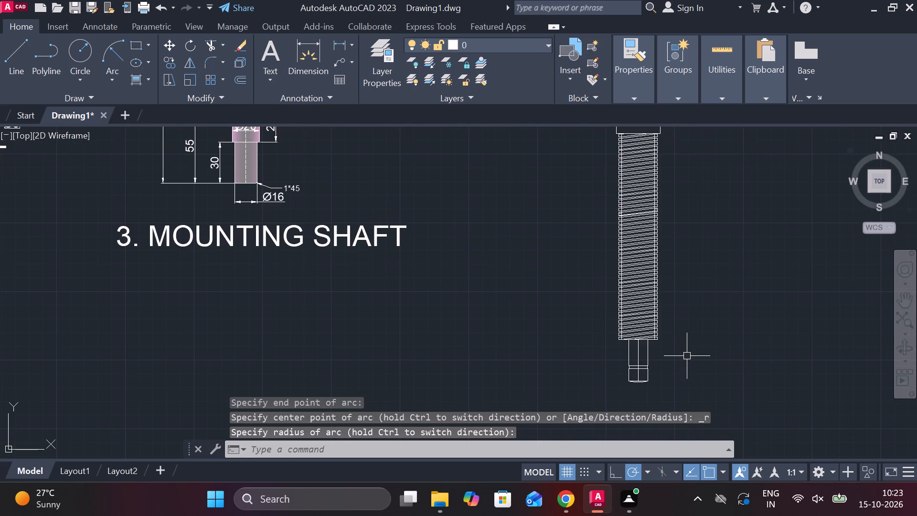
scroll(687, 355, "down", 1)
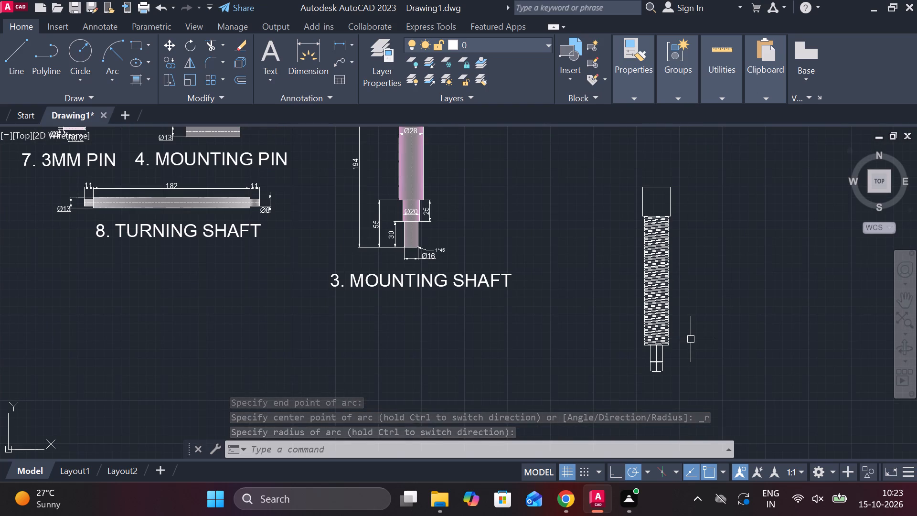
scroll(680, 194, "up", 2)
type("C")
key("space")
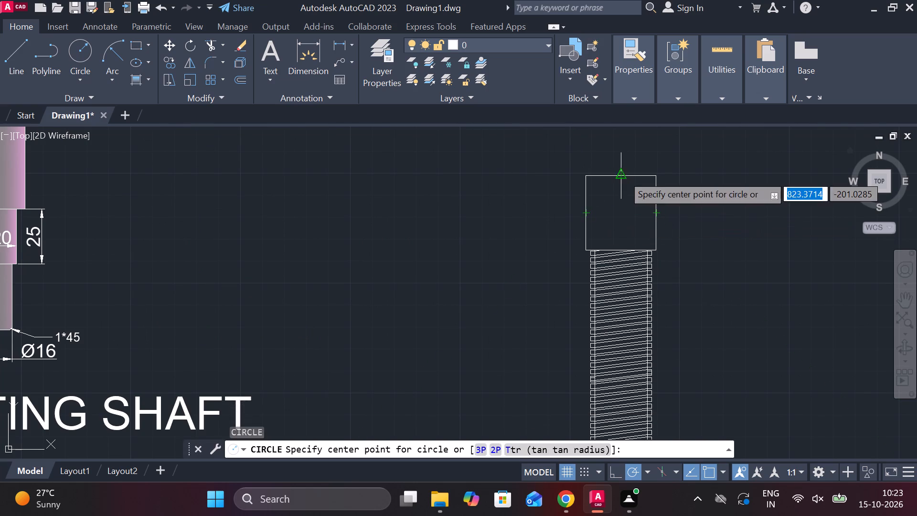
left_click(622, 213)
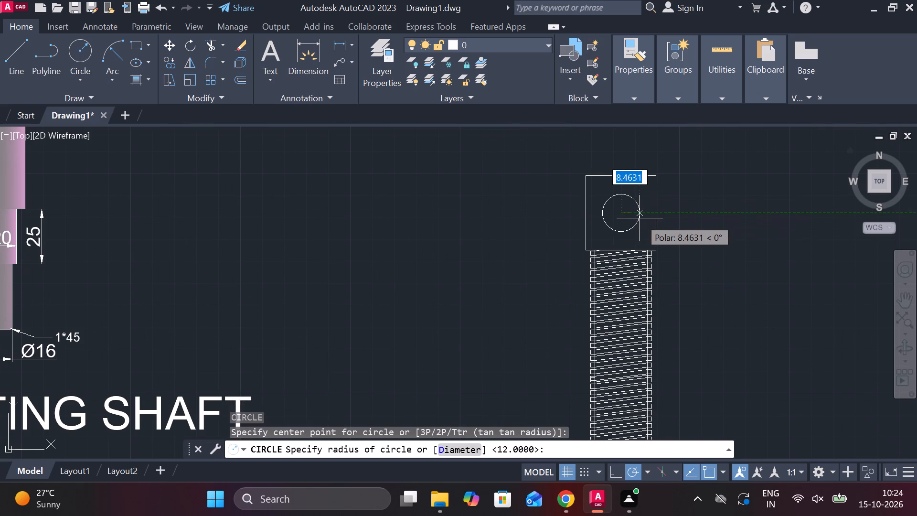
type("D 13")
key("space")
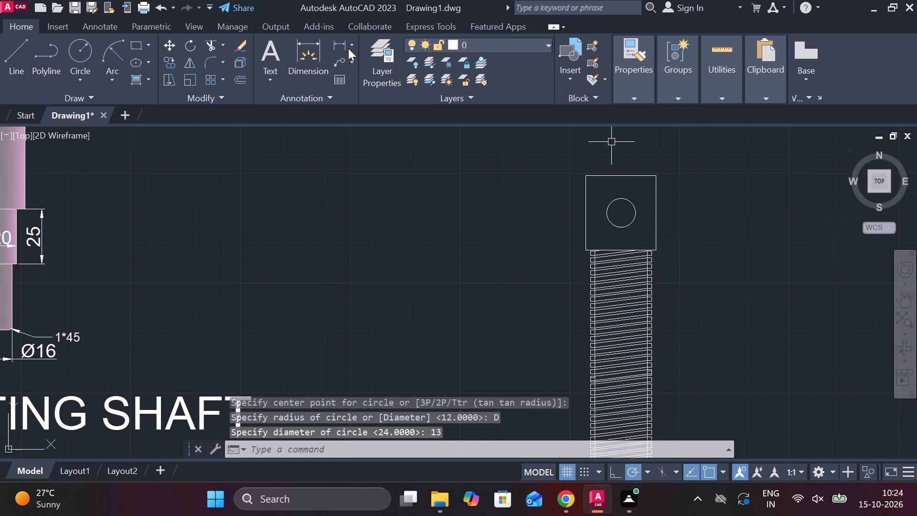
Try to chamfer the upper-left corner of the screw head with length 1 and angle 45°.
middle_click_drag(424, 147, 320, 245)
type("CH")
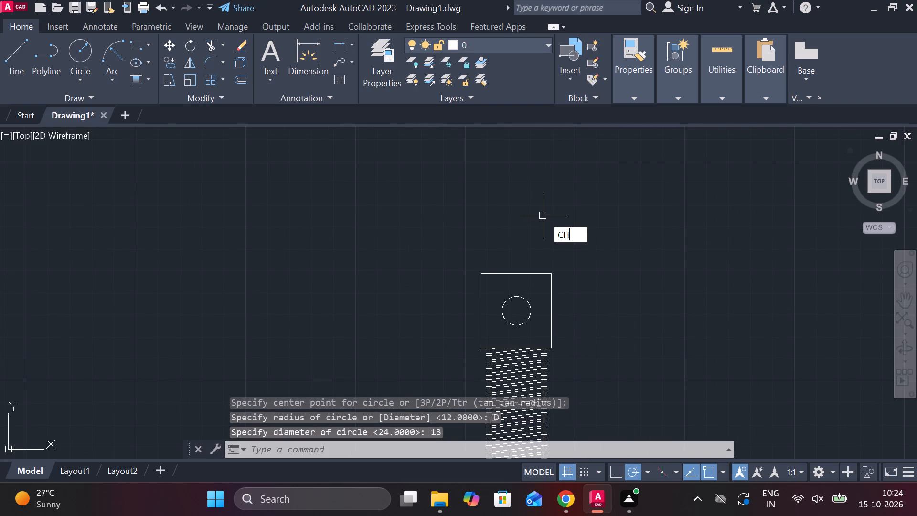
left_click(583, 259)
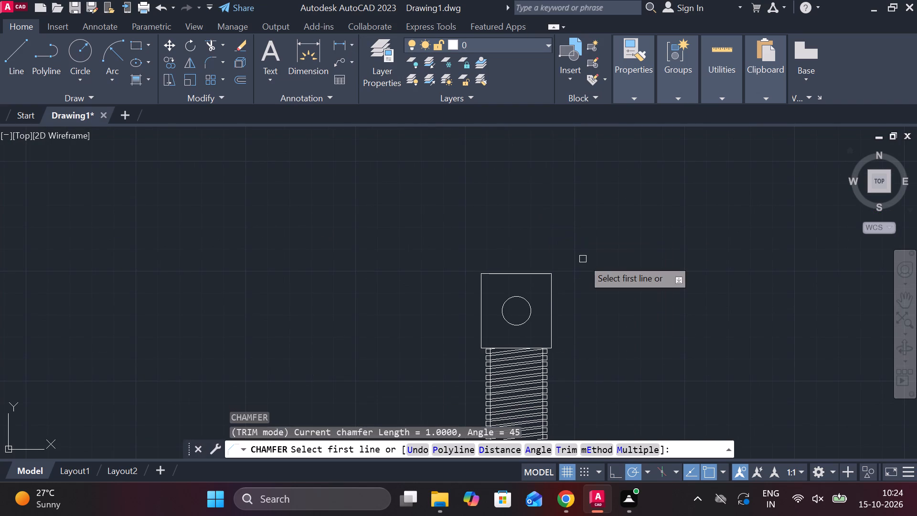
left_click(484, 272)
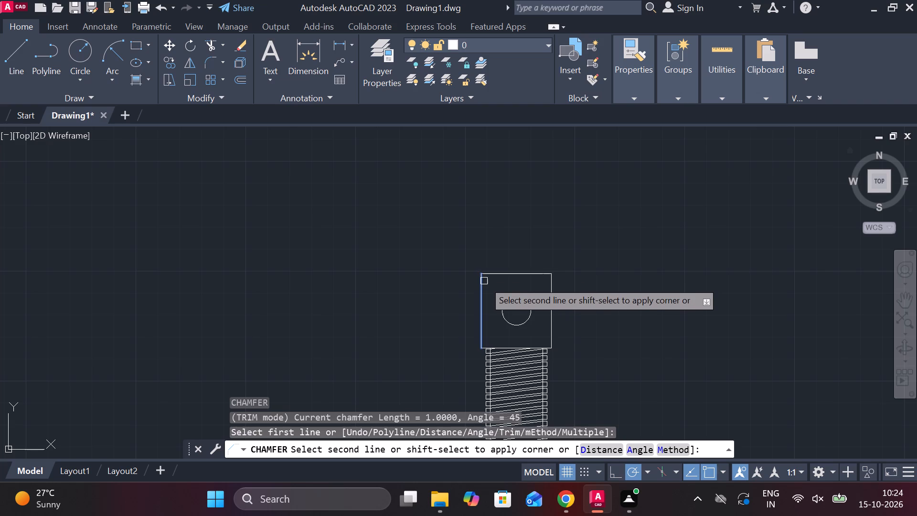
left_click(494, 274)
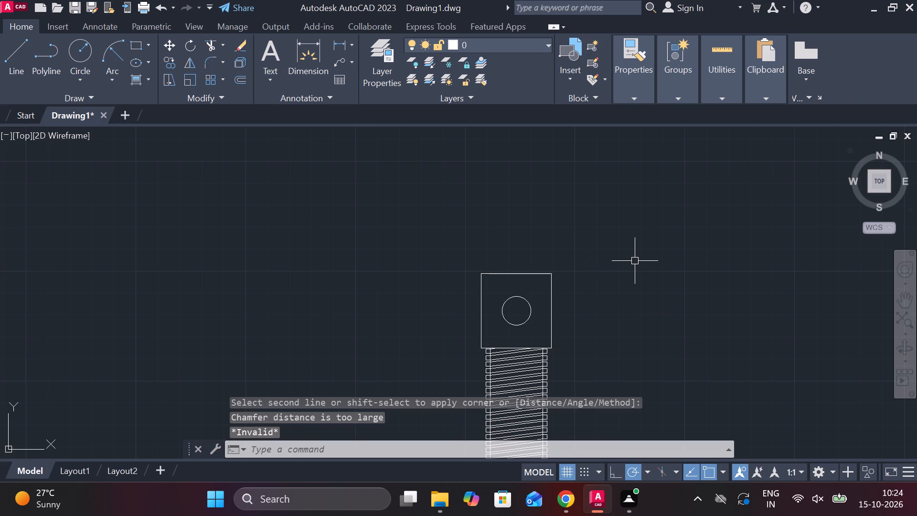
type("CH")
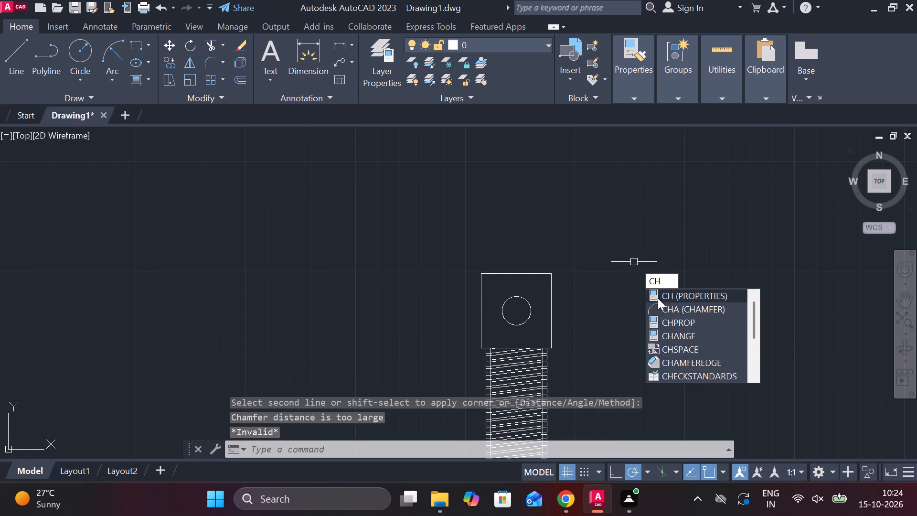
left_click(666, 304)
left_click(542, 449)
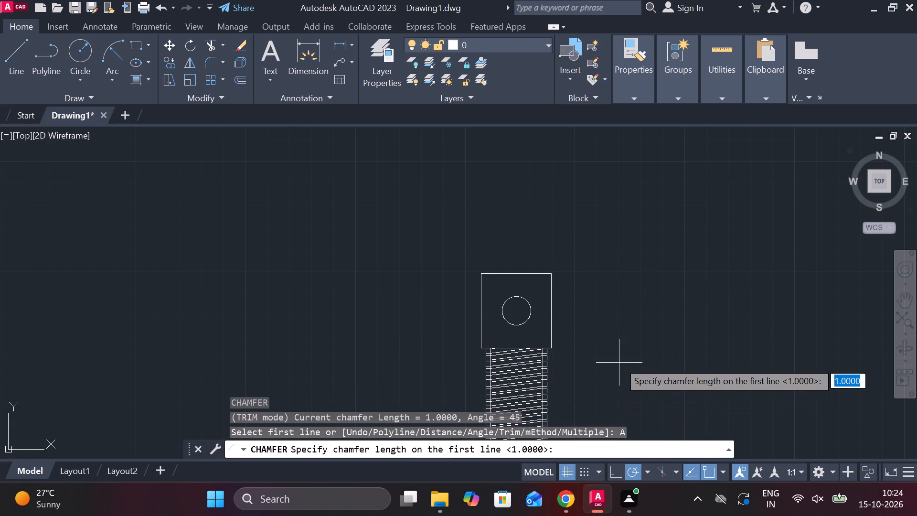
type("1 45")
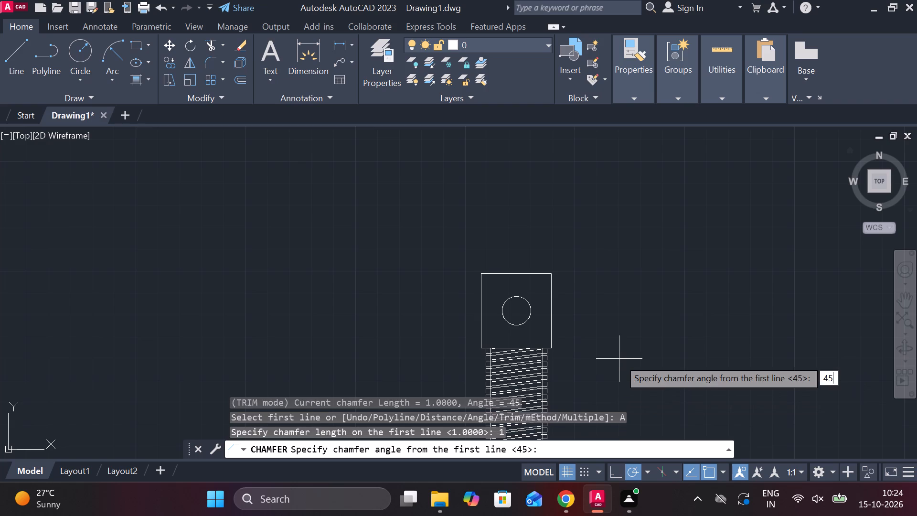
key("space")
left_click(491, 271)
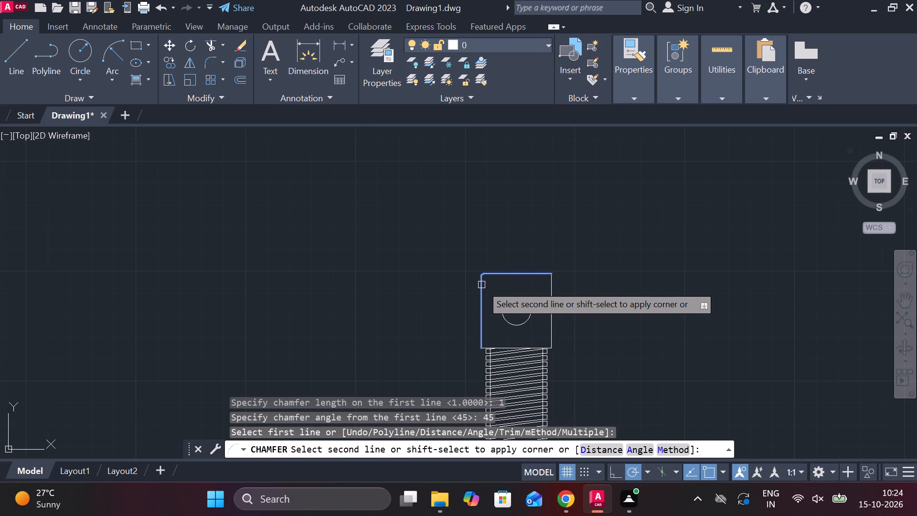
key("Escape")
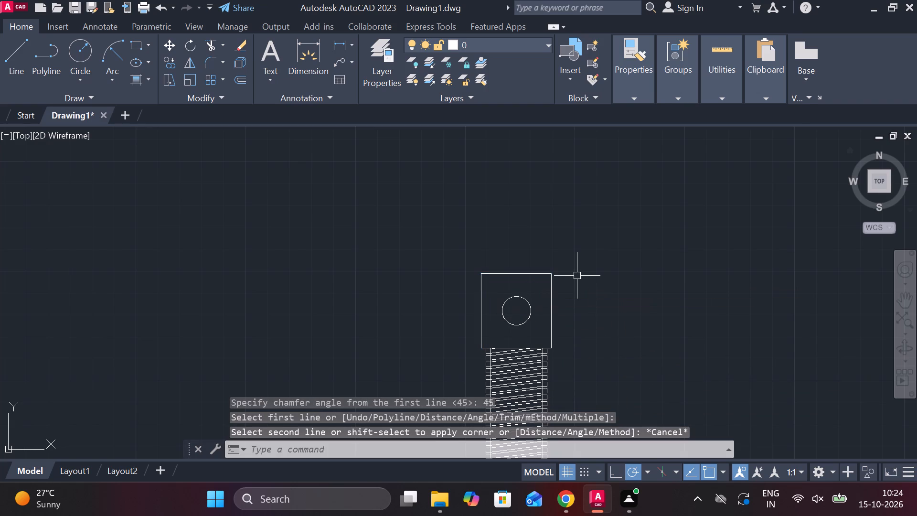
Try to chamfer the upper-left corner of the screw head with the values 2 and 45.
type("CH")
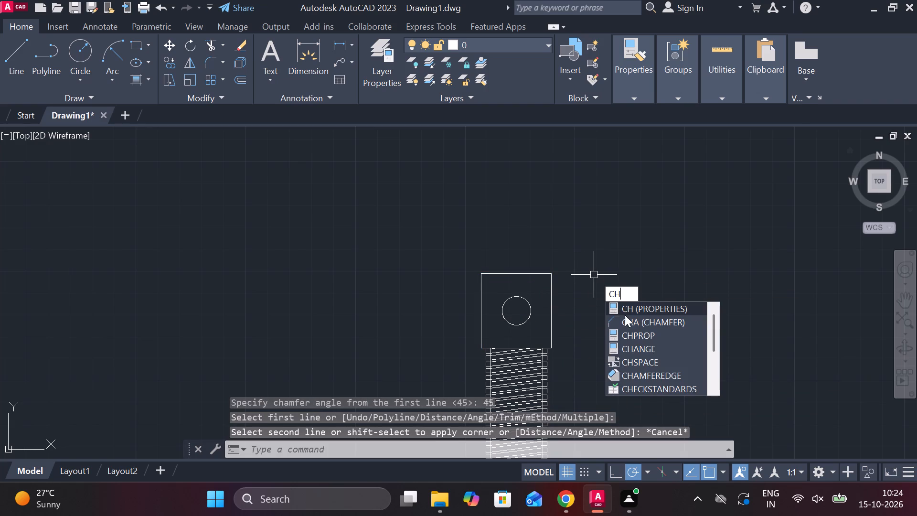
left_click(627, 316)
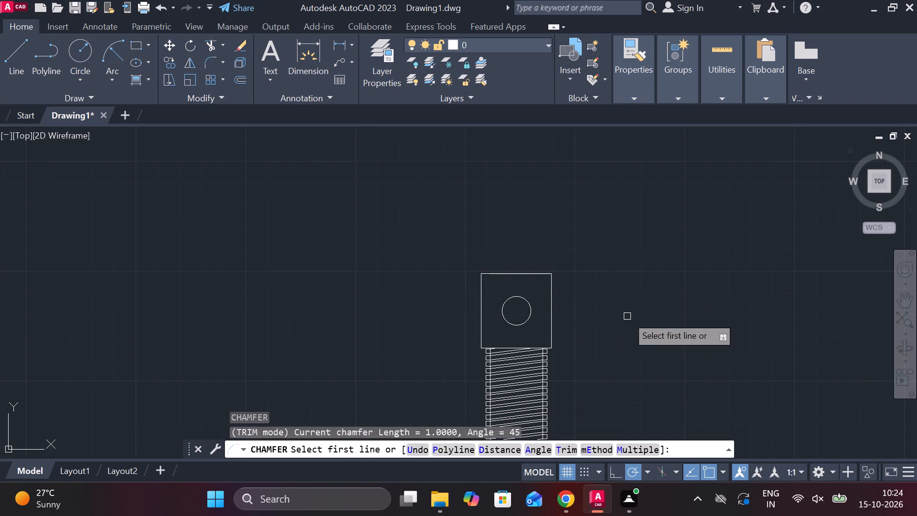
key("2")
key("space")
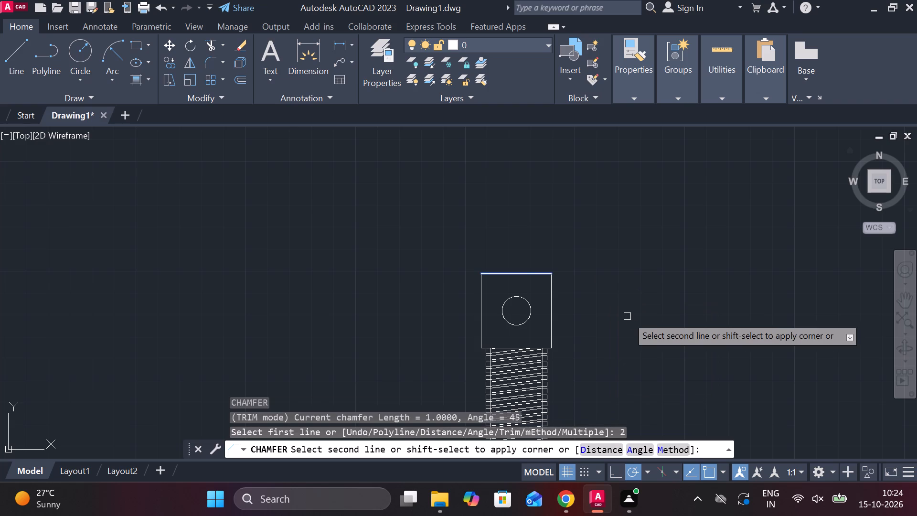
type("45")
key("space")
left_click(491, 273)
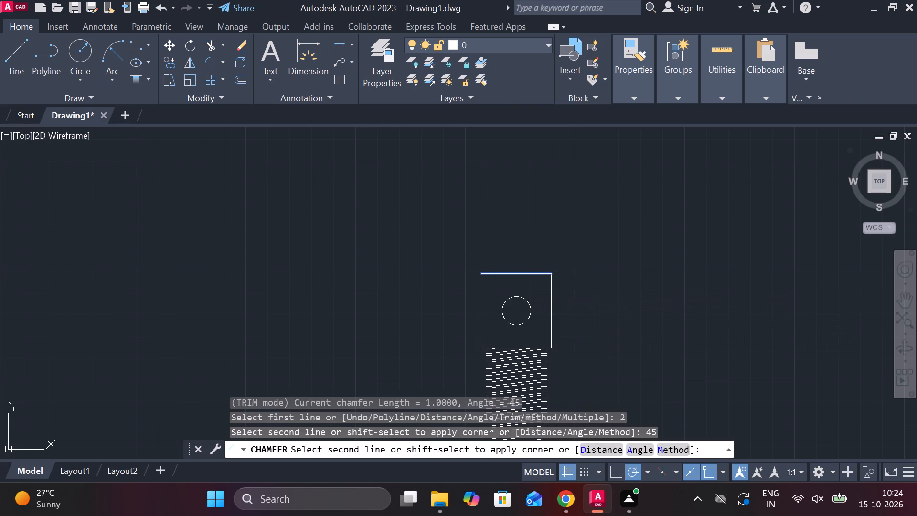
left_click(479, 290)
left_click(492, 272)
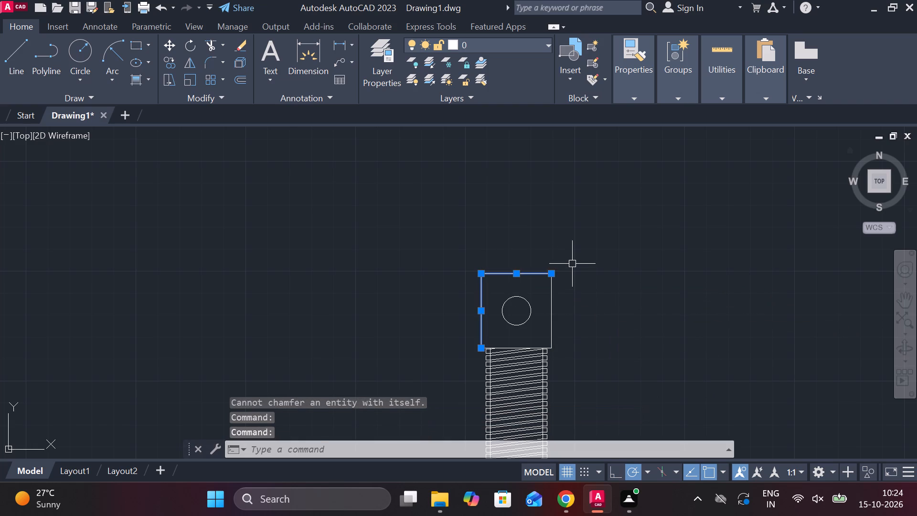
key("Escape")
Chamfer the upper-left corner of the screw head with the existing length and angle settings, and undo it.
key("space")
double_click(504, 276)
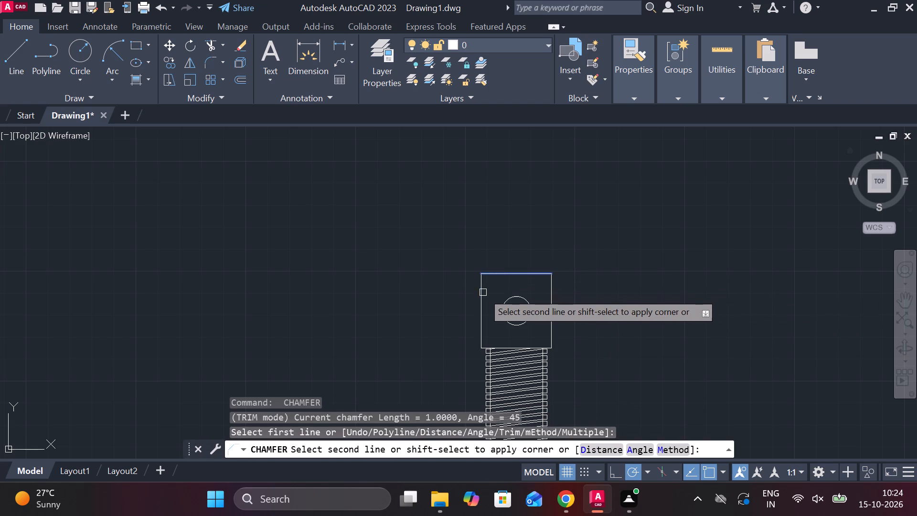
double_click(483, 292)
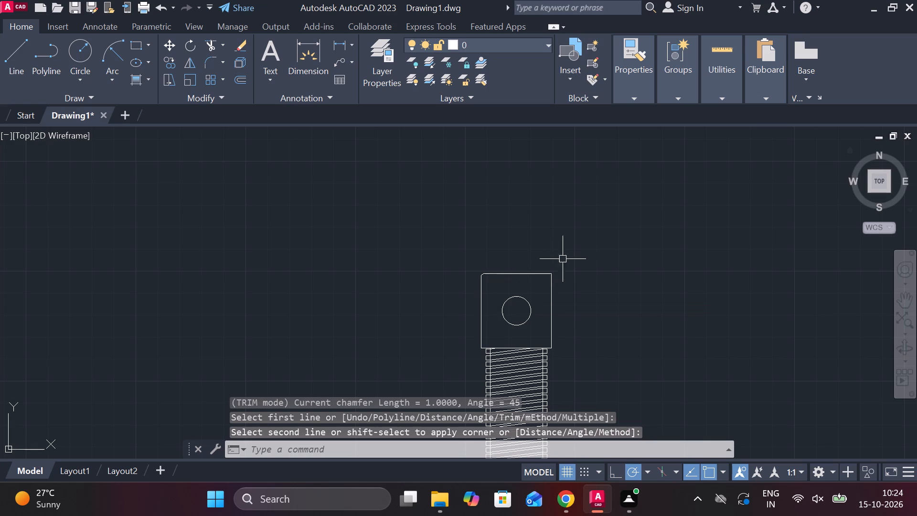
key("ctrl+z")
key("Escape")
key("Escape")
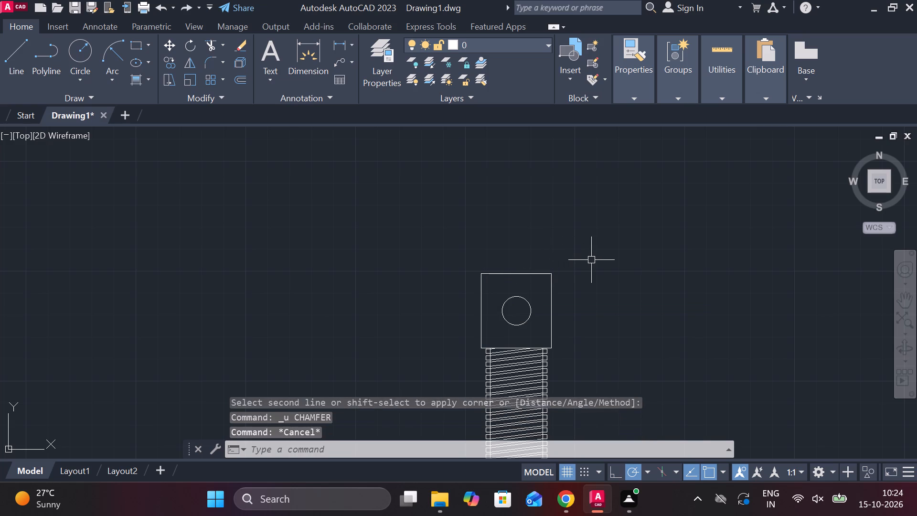
Chamfer the upper-right corner of the screw head with length 1 and angle 45°.
type("CH")
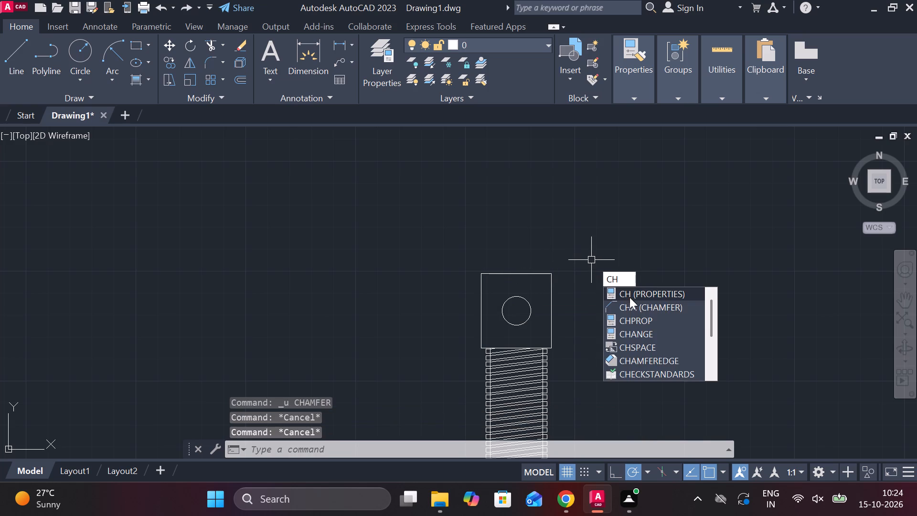
left_click(630, 305)
key("2")
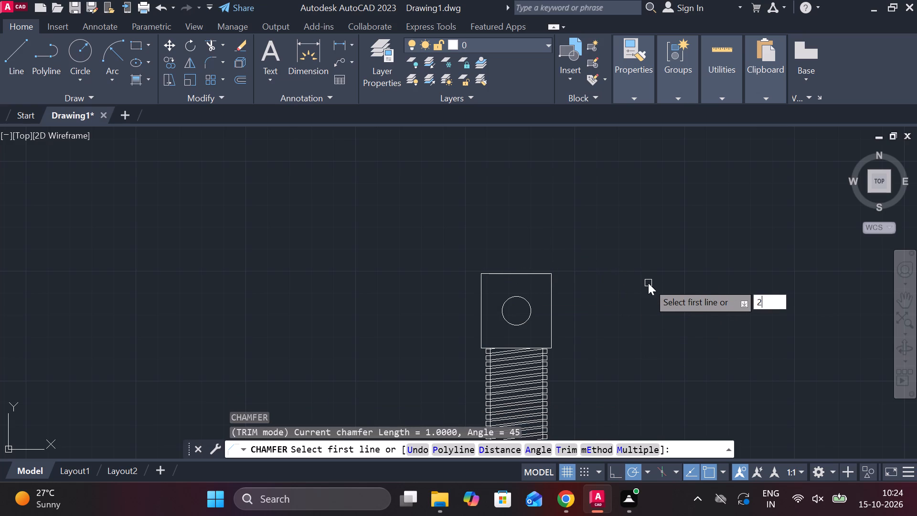
key("space")
type("45")
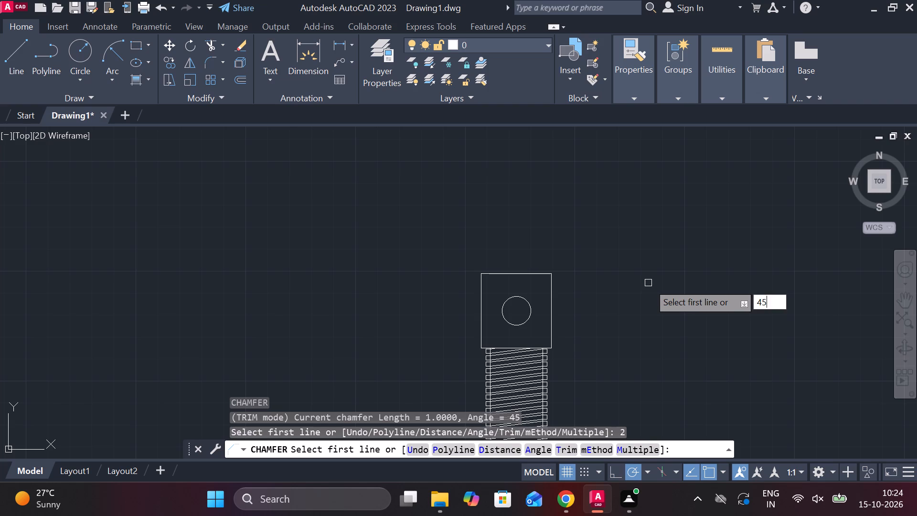
key("space")
left_click(526, 272)
left_click(551, 285)
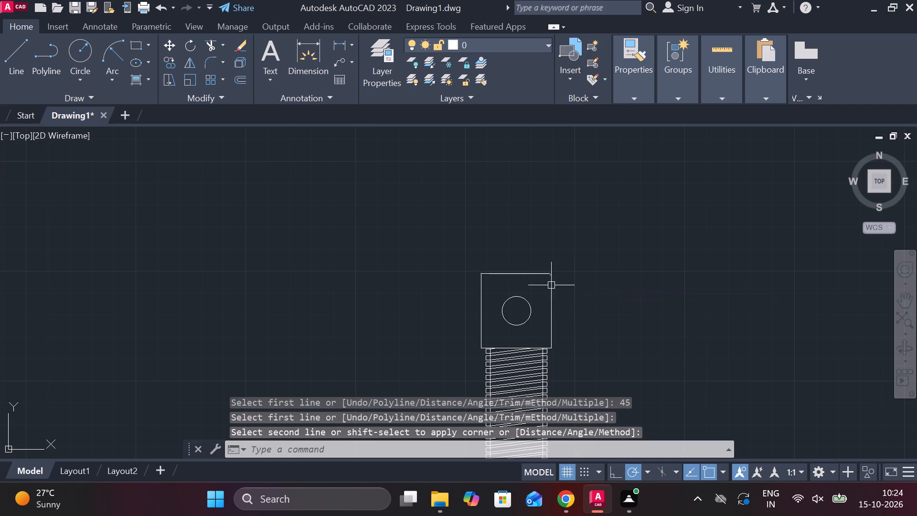
Chamfer the upper-left corner of the screw head with the current length of 1 and angle of 45°.
key("space")
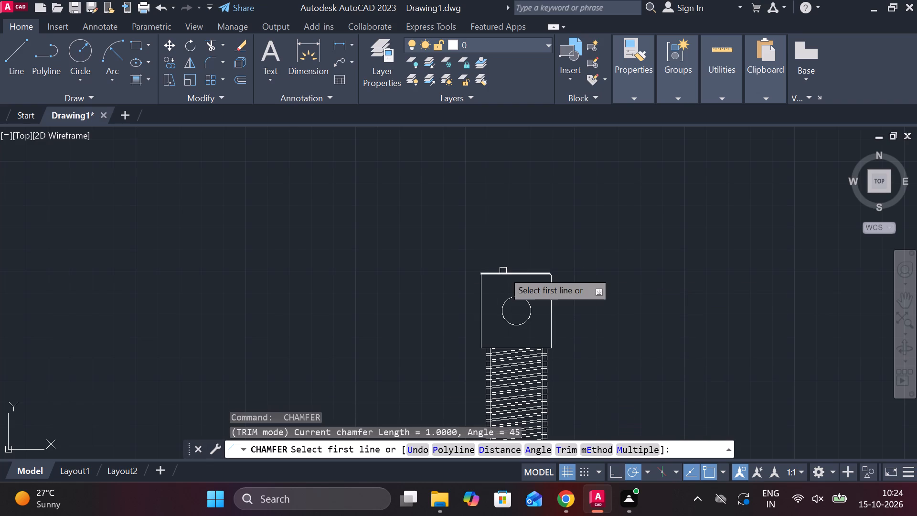
left_click(494, 273)
left_click(476, 291)
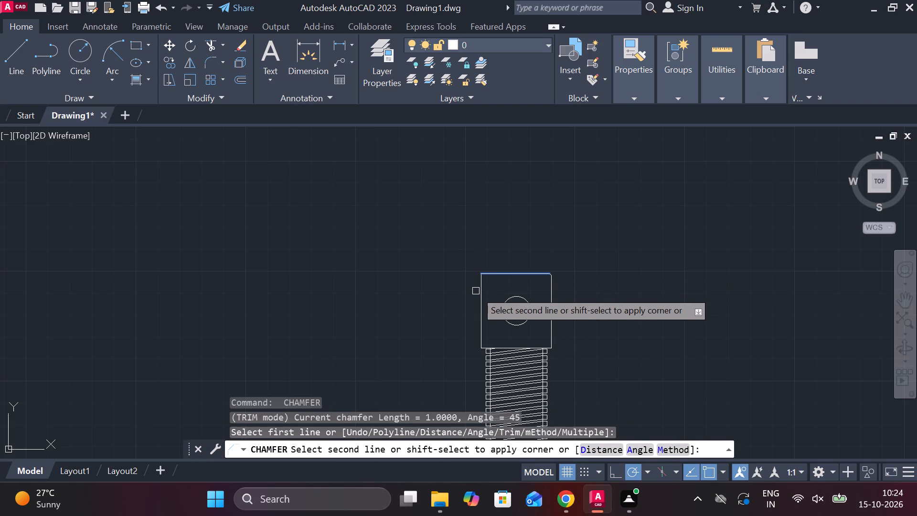
left_click(480, 290)
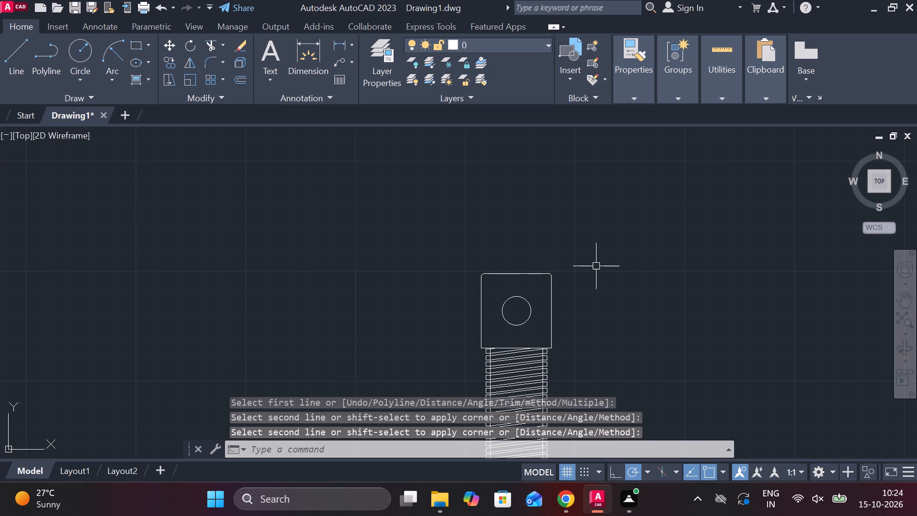
Draw a horizontal line across the screw head joining the lower ends of its two corner chamfers.
scroll(596, 266, "down", 1)
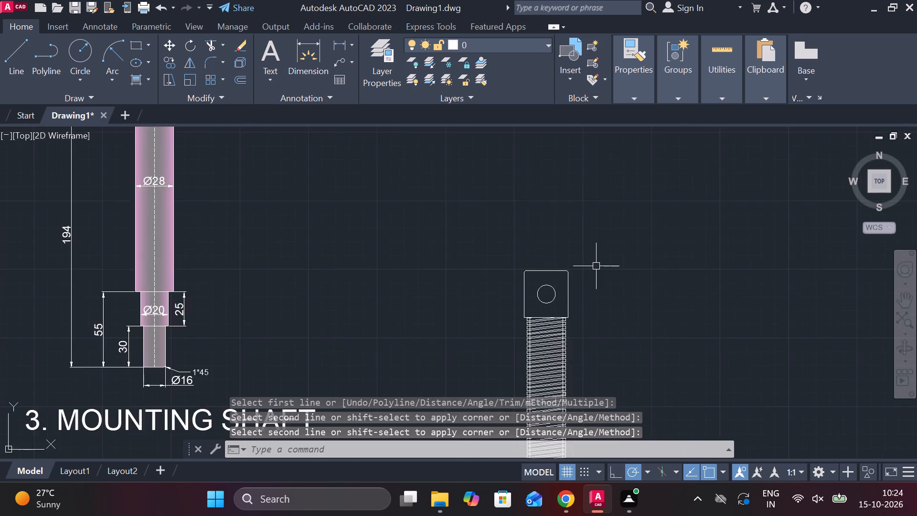
scroll(596, 266, "up", 4)
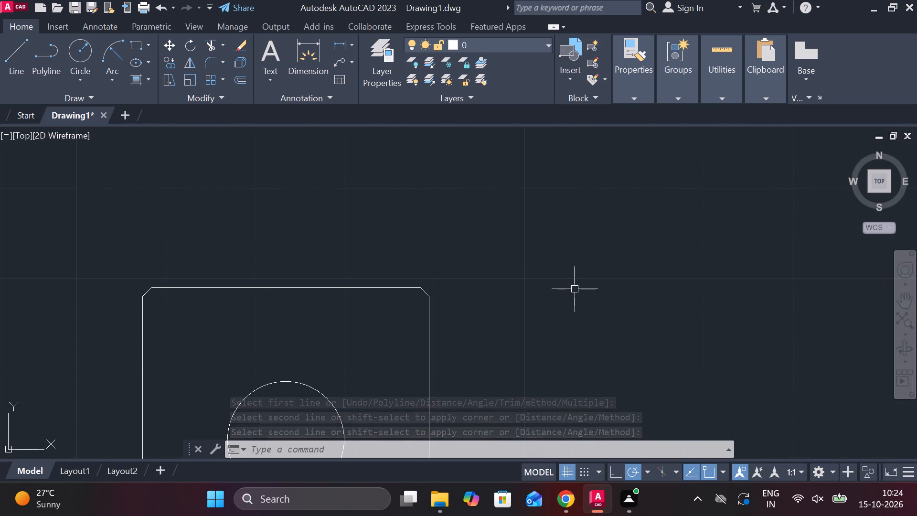
key("l")
key("Return")
left_click(136, 298)
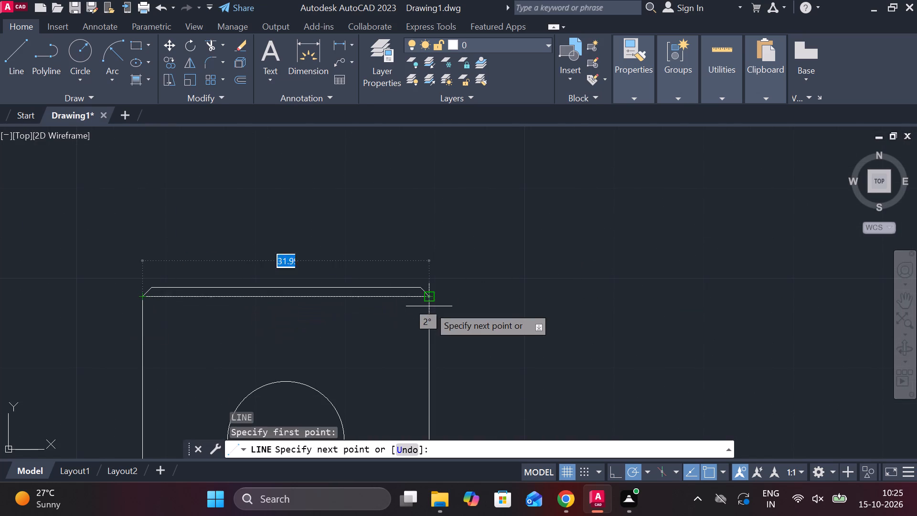
left_click(431, 294)
scroll(519, 294, "down", 3)
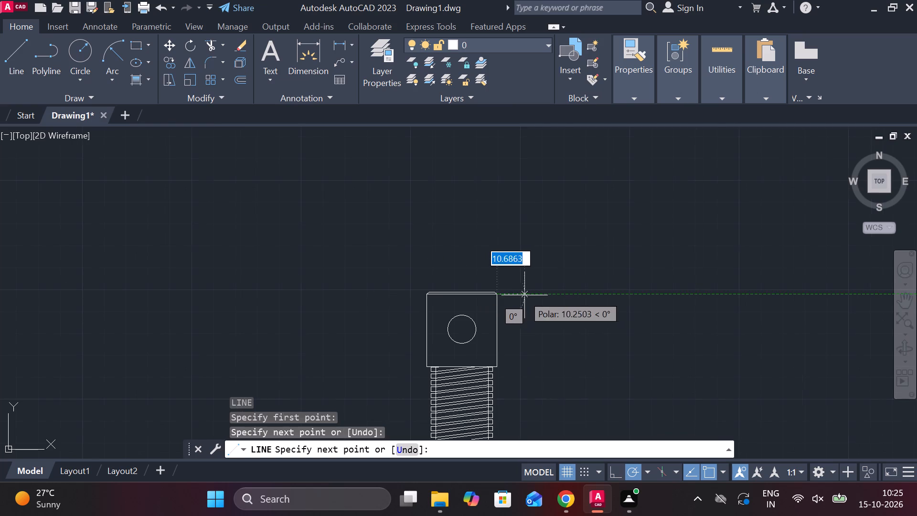
key("Escape")
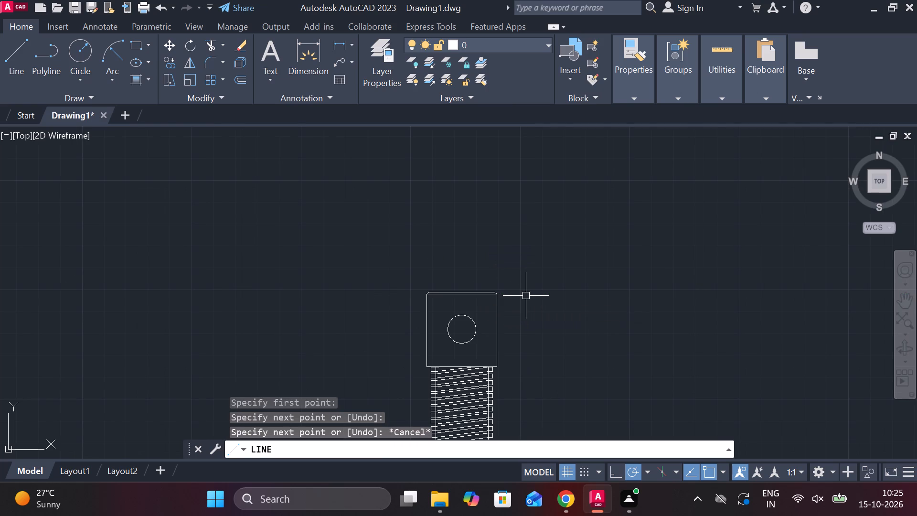
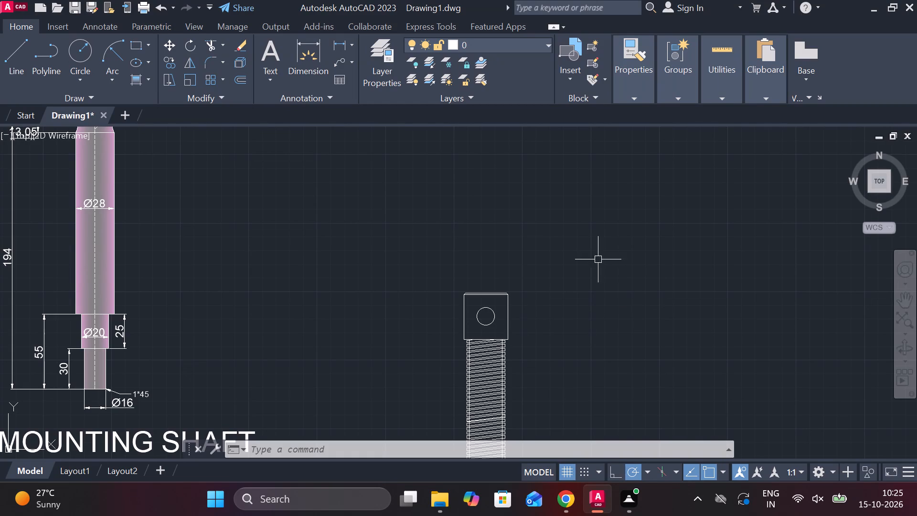
Add a linear dimension across the width of the screw's square head, placed above the head.
left_click(341, 40)
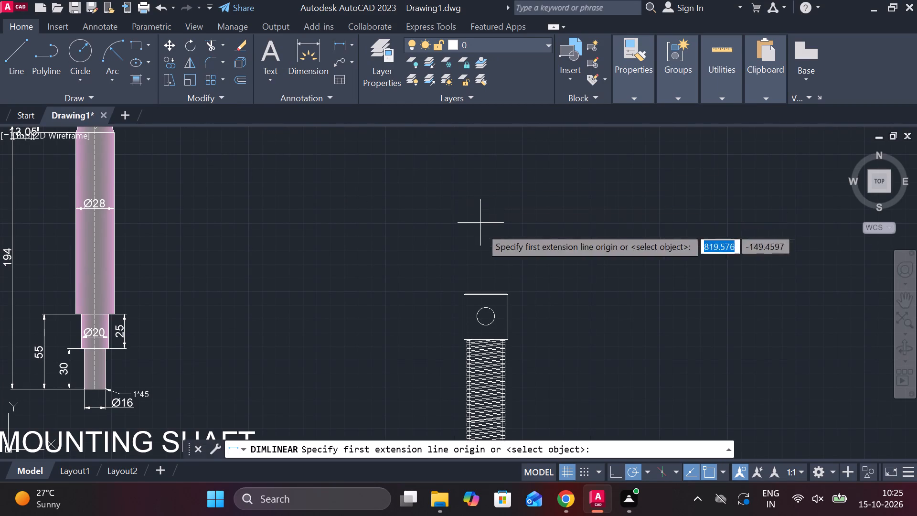
scroll(482, 243, "up", 2)
left_click(438, 380)
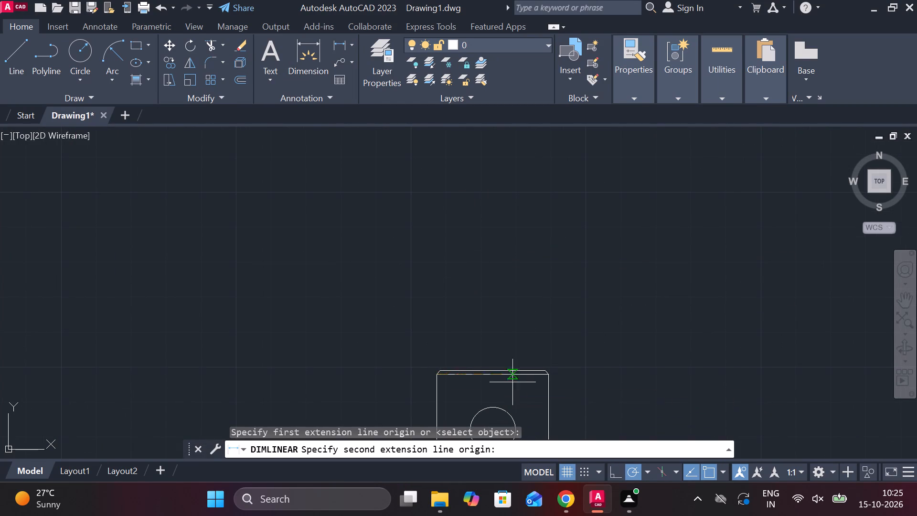
left_click(549, 382)
left_click(490, 306)
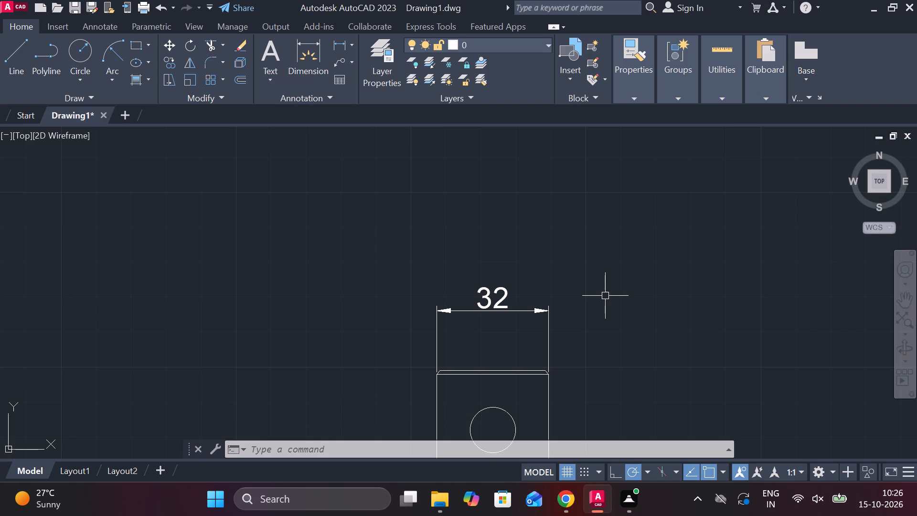
Add a diameter symbol in front of the head width dimension's text.
double_click(507, 296)
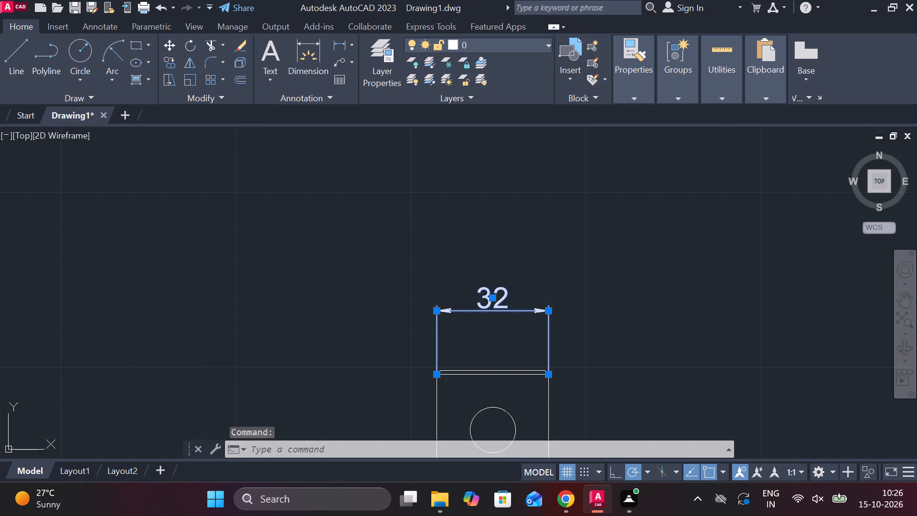
left_click(615, 81)
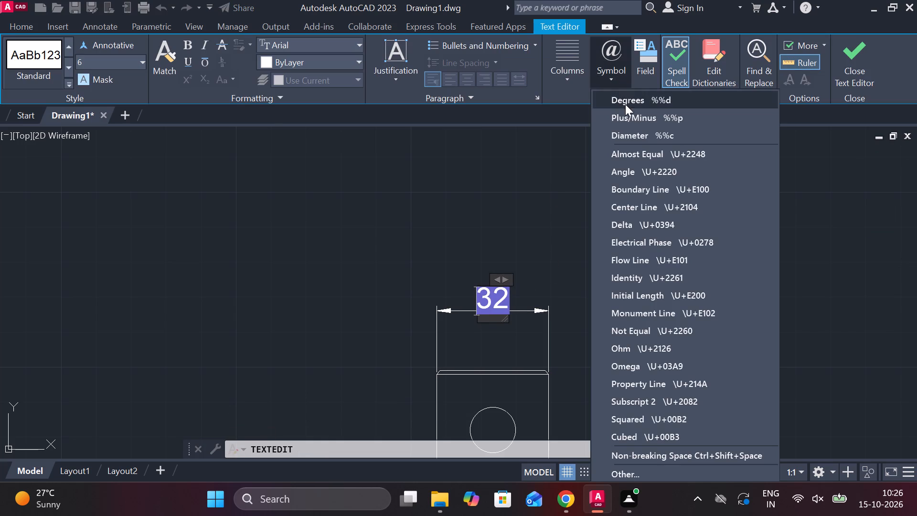
left_click(635, 131)
left_click(840, 68)
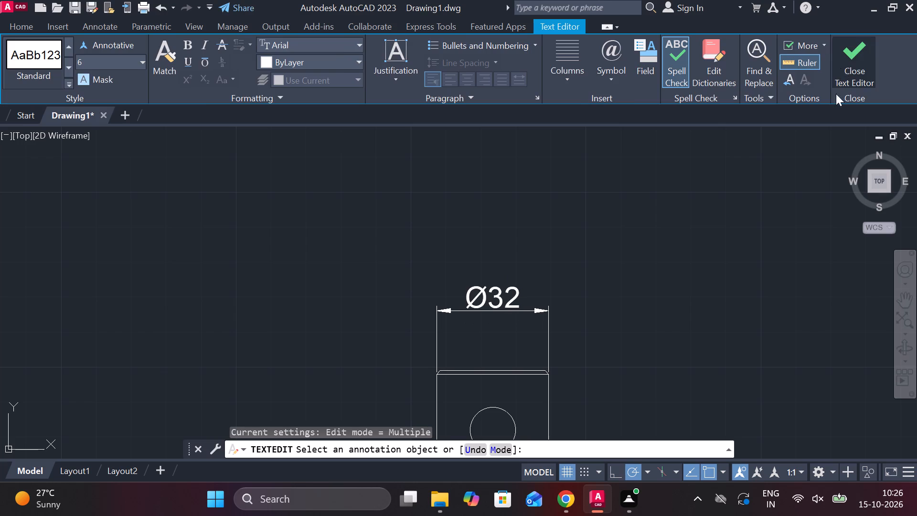
Add a vertical linear dimension for the screw's overall length, from the head's top edge to the lower end, placed left of the screw.
middle_click_drag(700, 283, 677, 220)
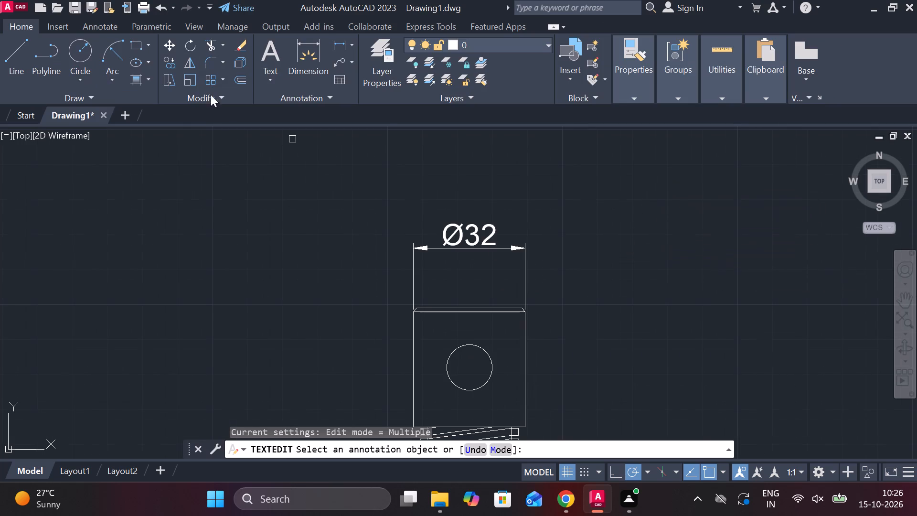
left_click(333, 45)
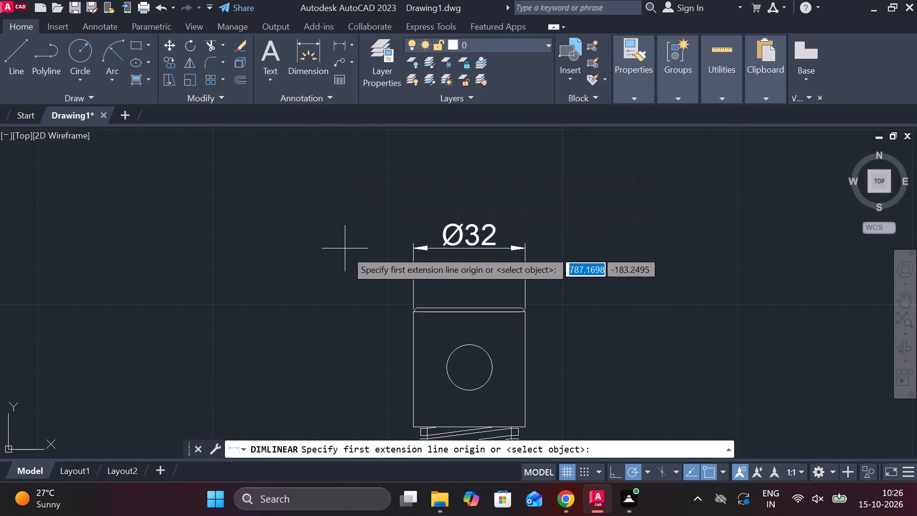
middle_click_drag(392, 315, 360, 216)
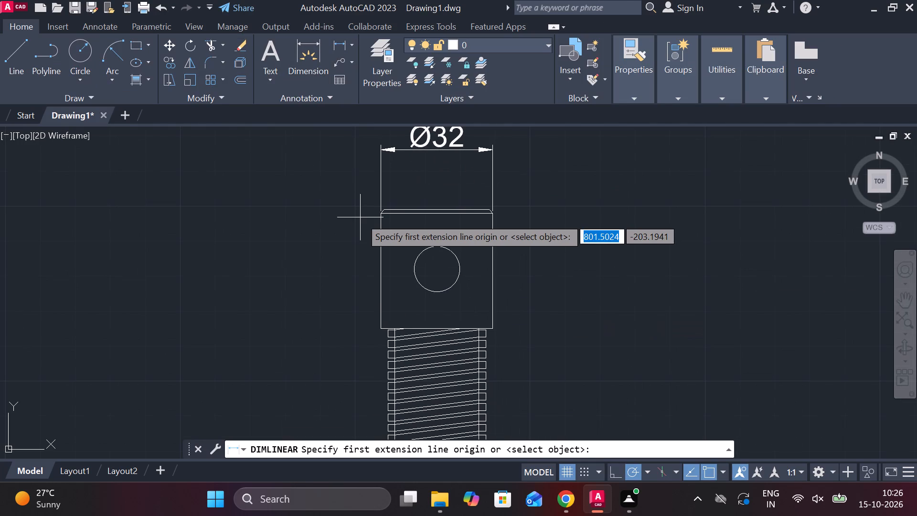
scroll(360, 217, "up", 1)
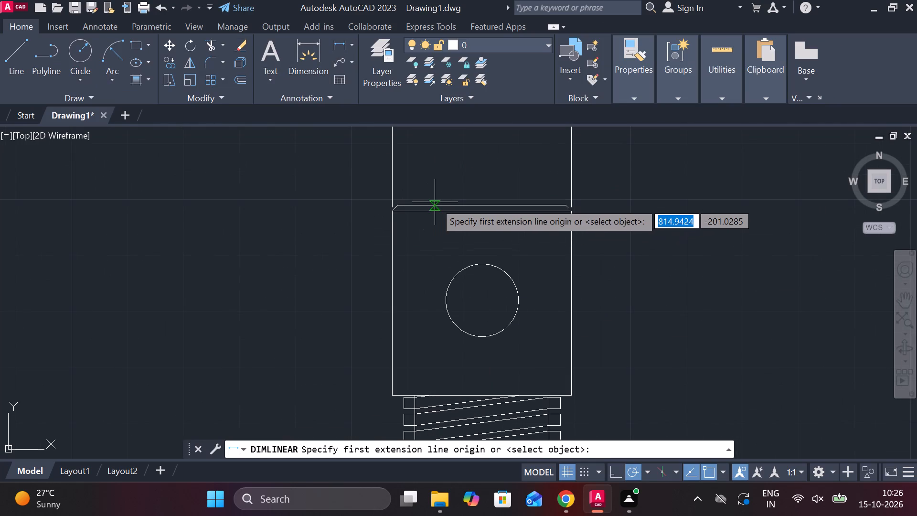
left_click(397, 204)
scroll(390, 273, "down", 3)
middle_click_drag(390, 279, 388, 280)
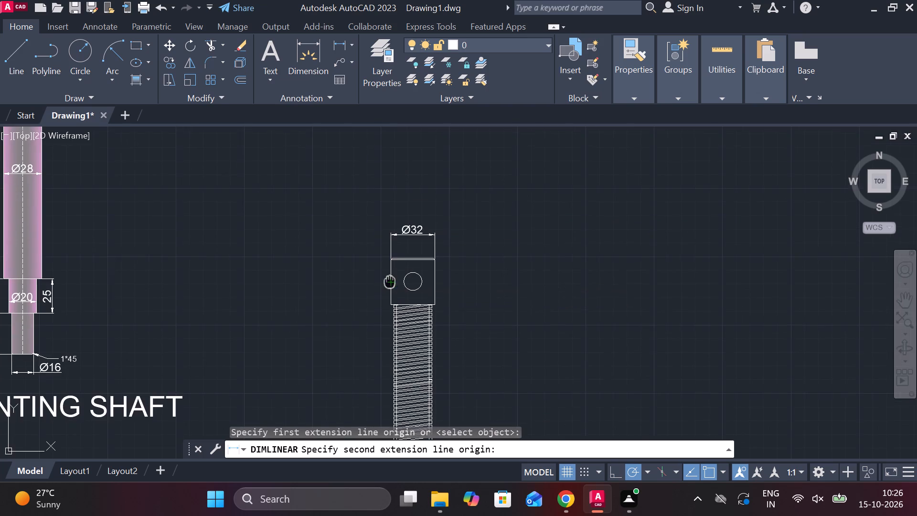
middle_click_drag(388, 280, 382, 117)
middle_click_drag(366, 357, 357, 294)
scroll(381, 365, "up", 3)
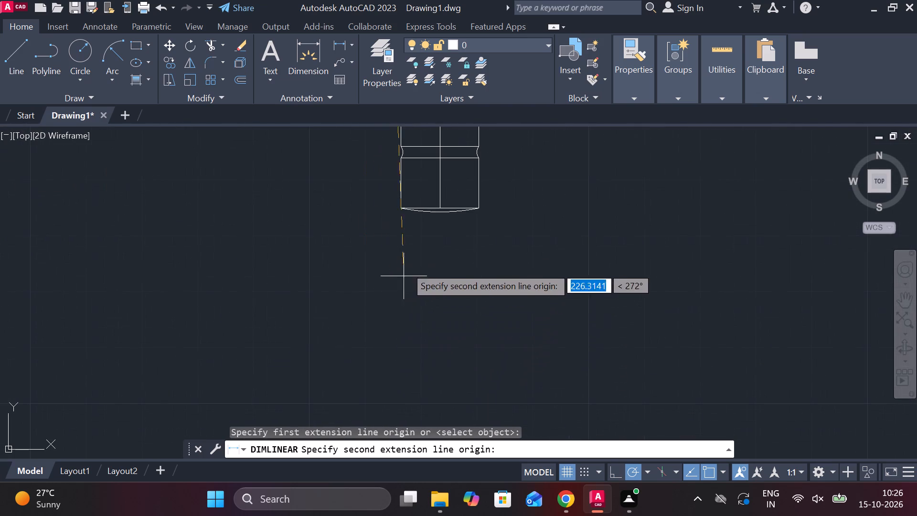
left_click(397, 206)
scroll(363, 206, "down", 2)
middle_click_drag(299, 186, 303, 296)
scroll(297, 269, "down", 1)
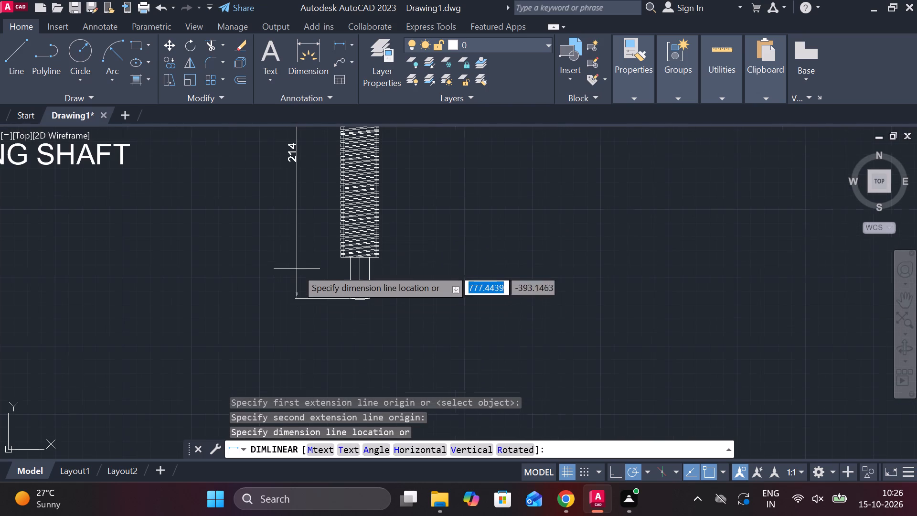
left_click(264, 256)
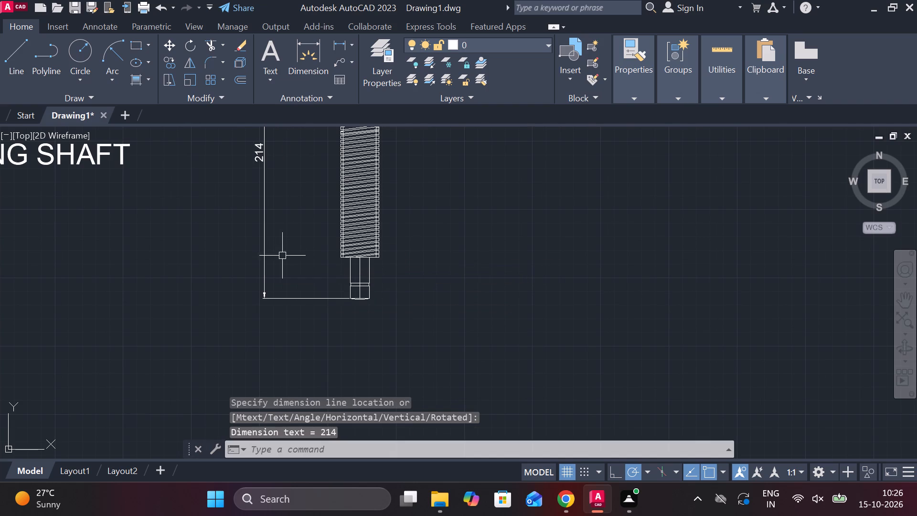
Add a vertical linear dimension from the centre of the head's hole to the head's top edge, placed left of the head.
scroll(283, 256, "down", 1)
middle_click_drag(363, 208, 388, 257)
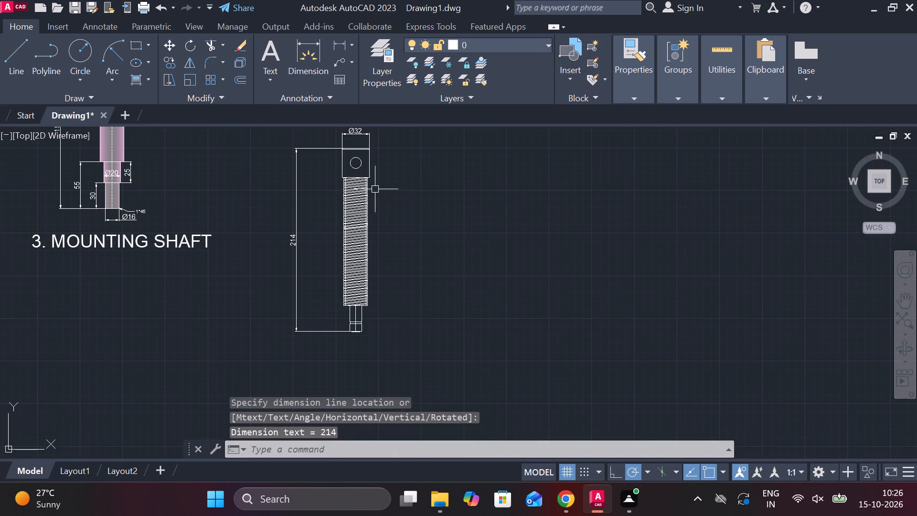
scroll(373, 191, "down", 2)
scroll(370, 205, "up", 4)
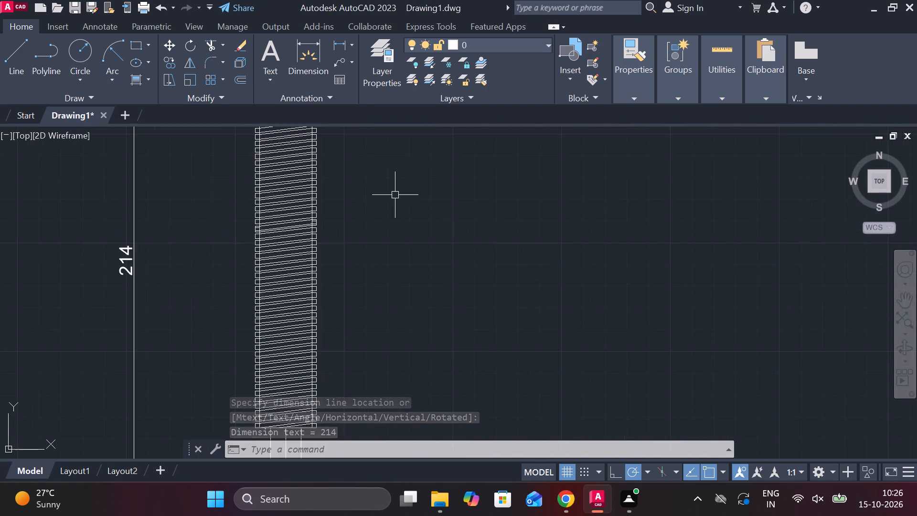
middle_click_drag(407, 203, 440, 275)
scroll(418, 255, "down", 1)
scroll(400, 215, "up", 1)
key("space")
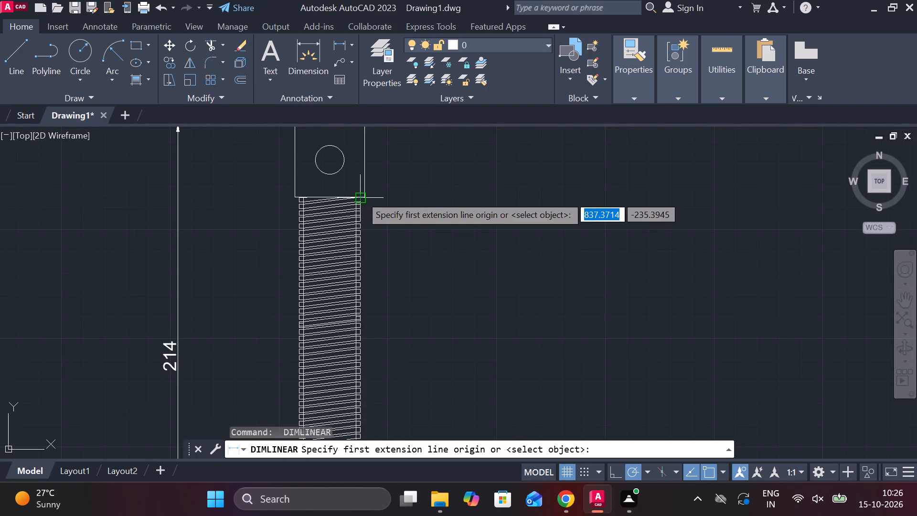
middle_click_drag(321, 157, 352, 235)
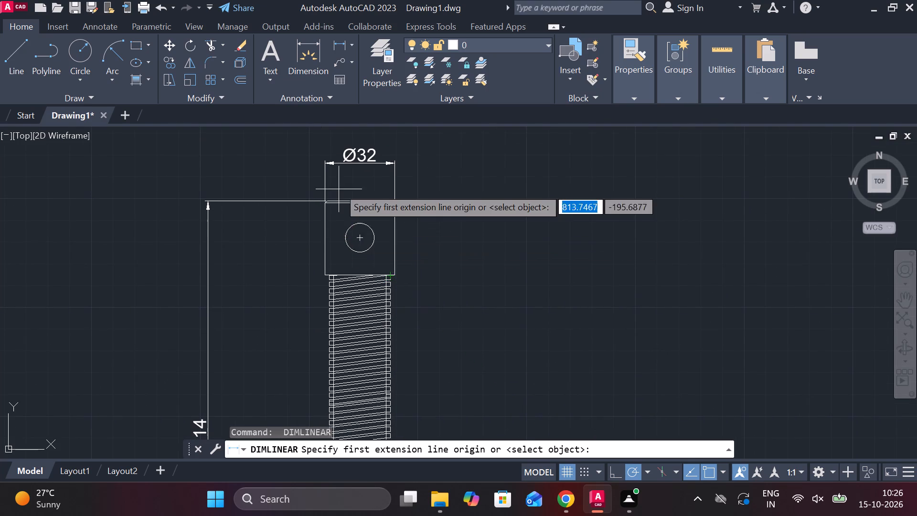
left_click(359, 238)
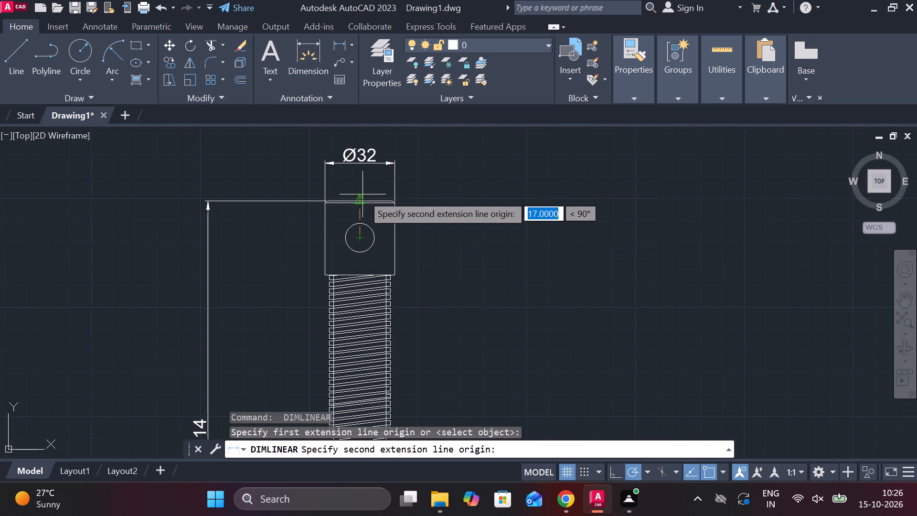
scroll(363, 195, "up", 2)
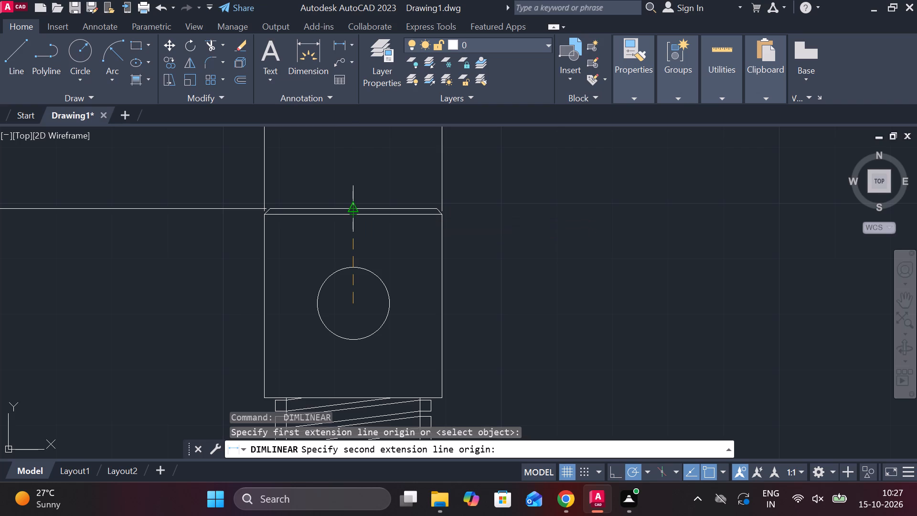
left_click(354, 208)
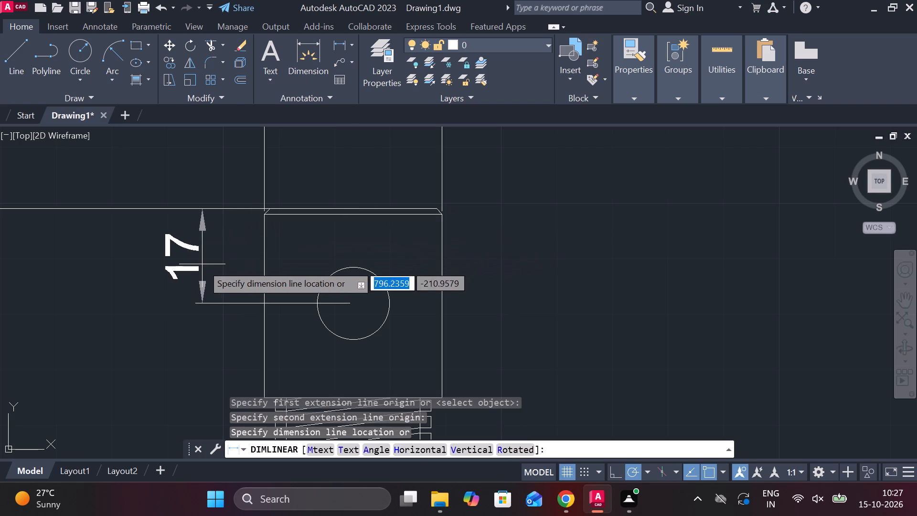
left_click(222, 267)
Override the hole-centre distance dimension's text with 18.
double_click(213, 254)
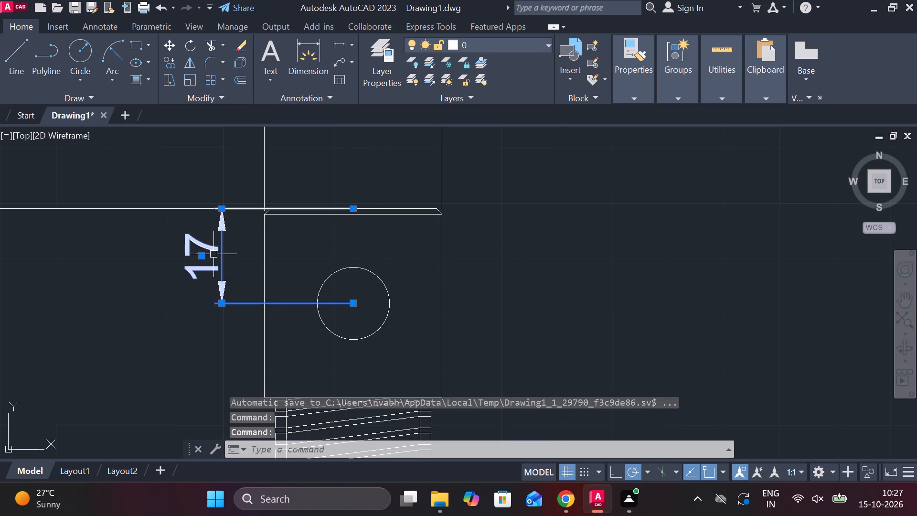
double_click(200, 247)
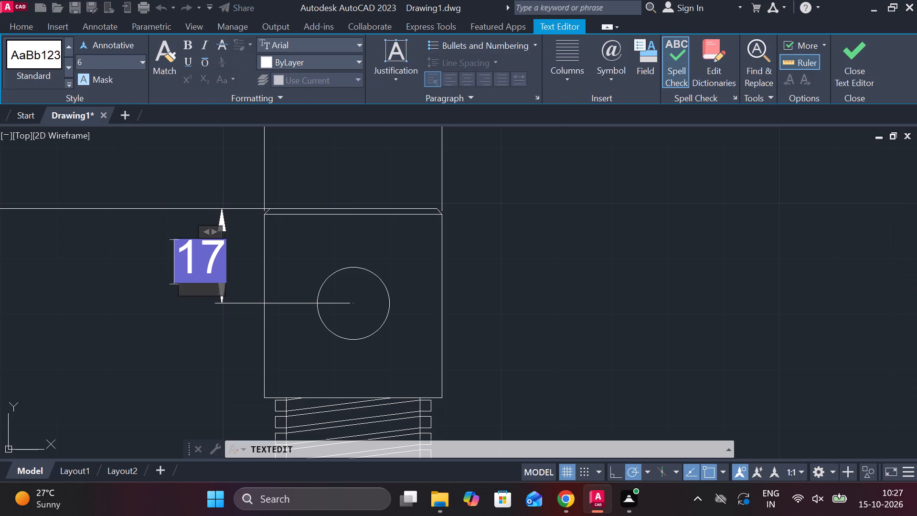
key("BackSpace")
key("BackSpace")
key("Right")
key("BackSpace")
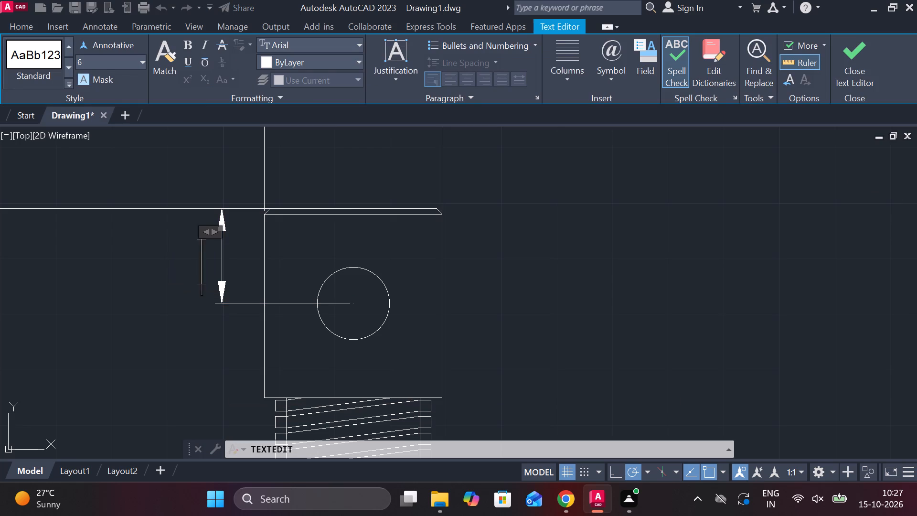
type("18")
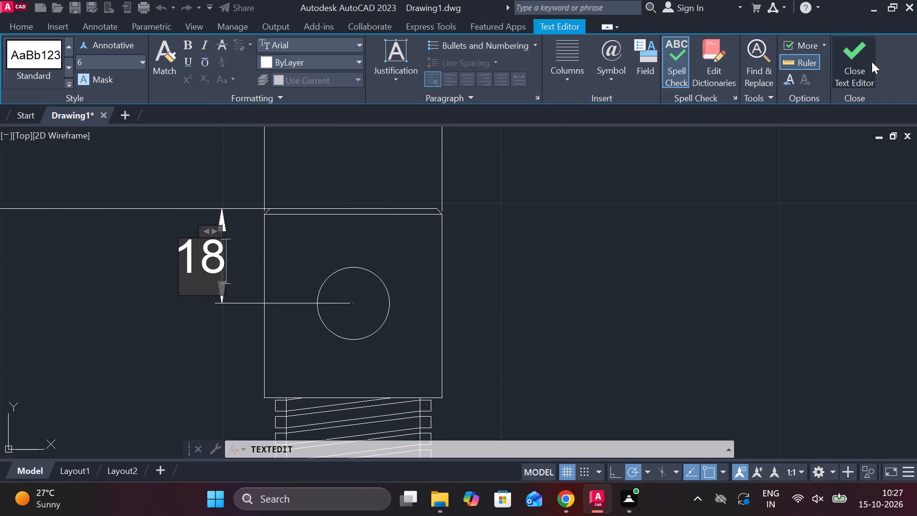
left_click(872, 62)
Add a multileader reading 2*45 that points to the chamfer at the head's upper right corner.
scroll(528, 236, "down", 1)
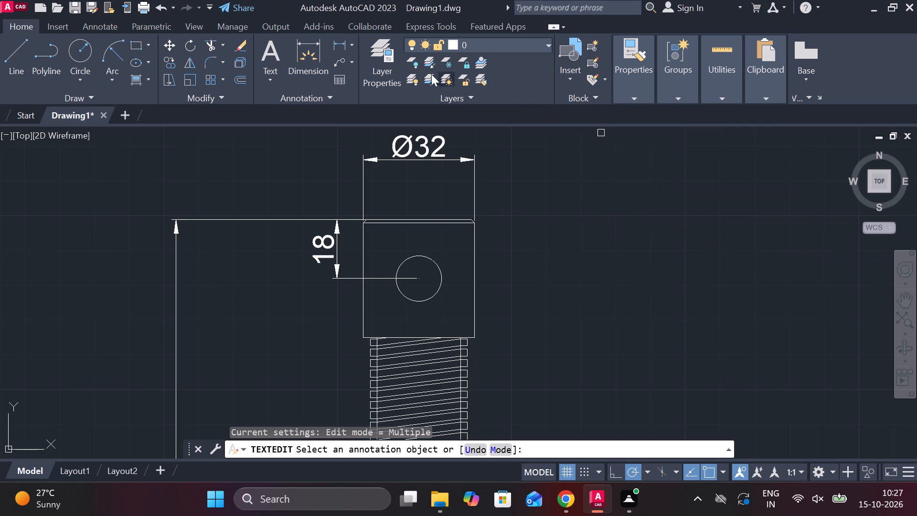
left_click(332, 63)
scroll(464, 196, "up", 2)
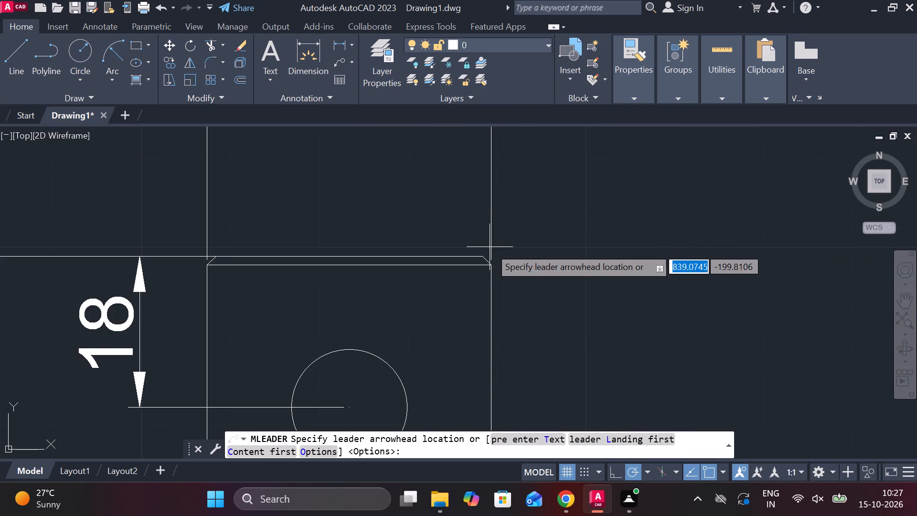
left_click(489, 267)
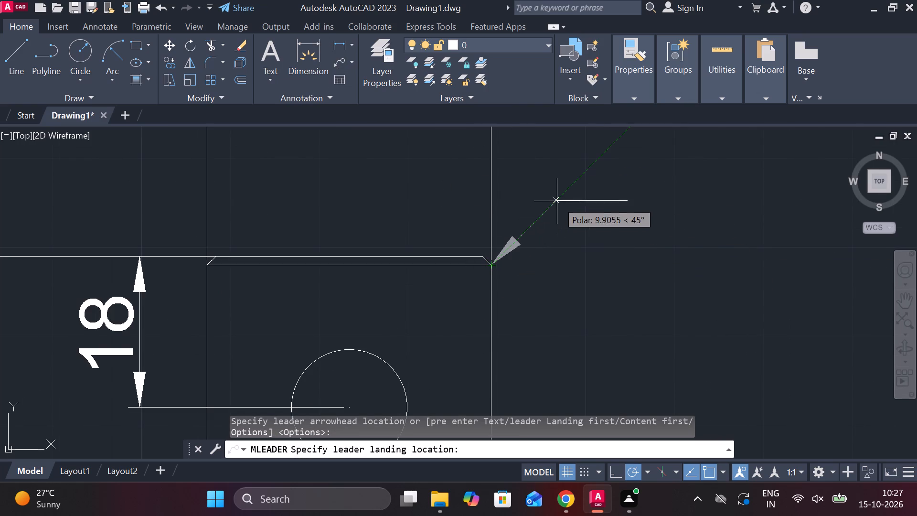
left_click(558, 200)
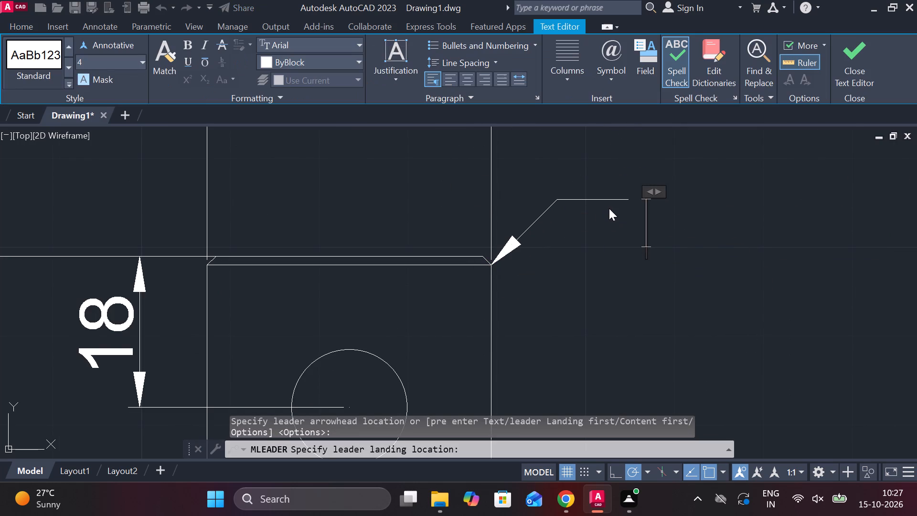
key("2")
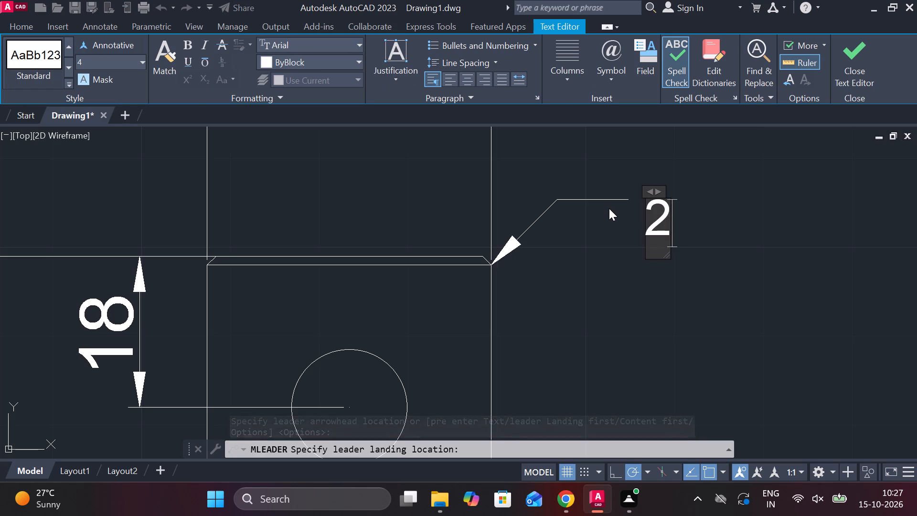
key("shift+asterisk")
type("45")
left_click(867, 68)
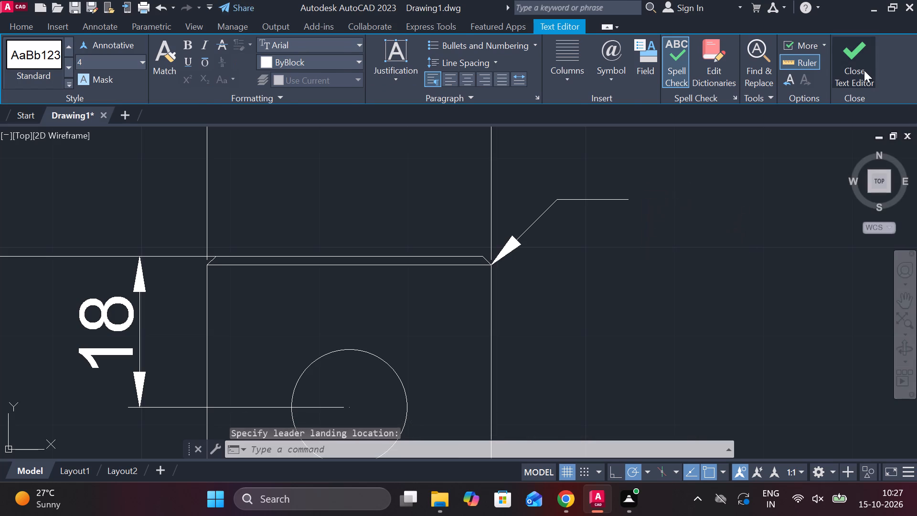
Add a horizontal linear dimension for the width of the screw's narrow lower end, placed below it.
scroll(612, 204, "down", 2)
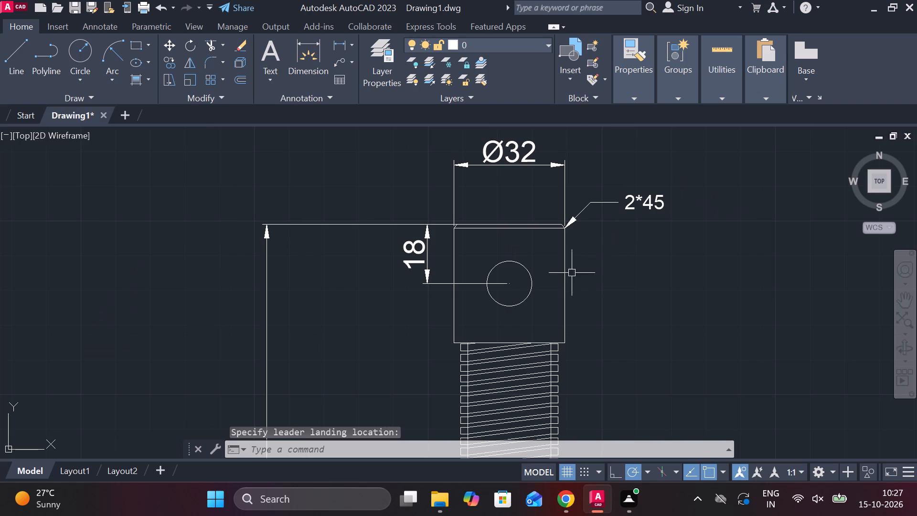
middle_click_drag(573, 274, 565, 184)
scroll(551, 304, "down", 2)
middle_click_drag(568, 339, 552, 171)
scroll(517, 353, "up", 2)
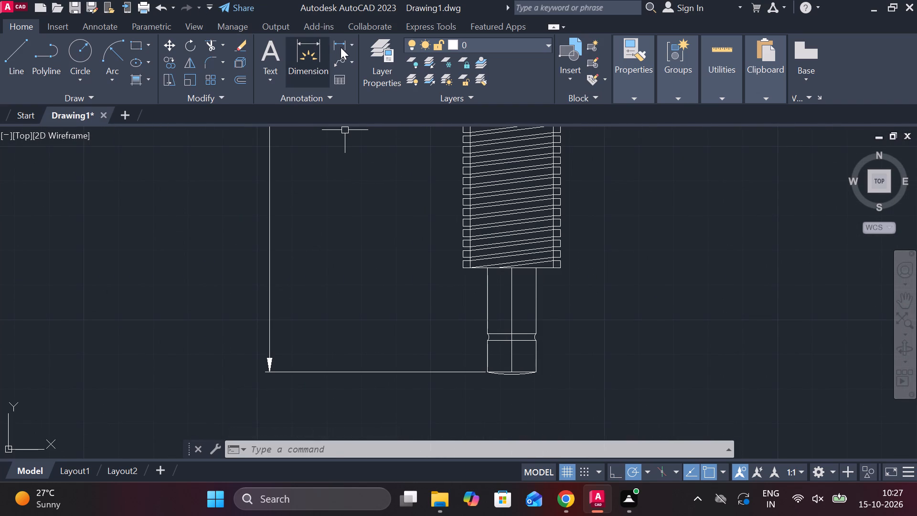
left_click(341, 47)
scroll(497, 404, "up", 1)
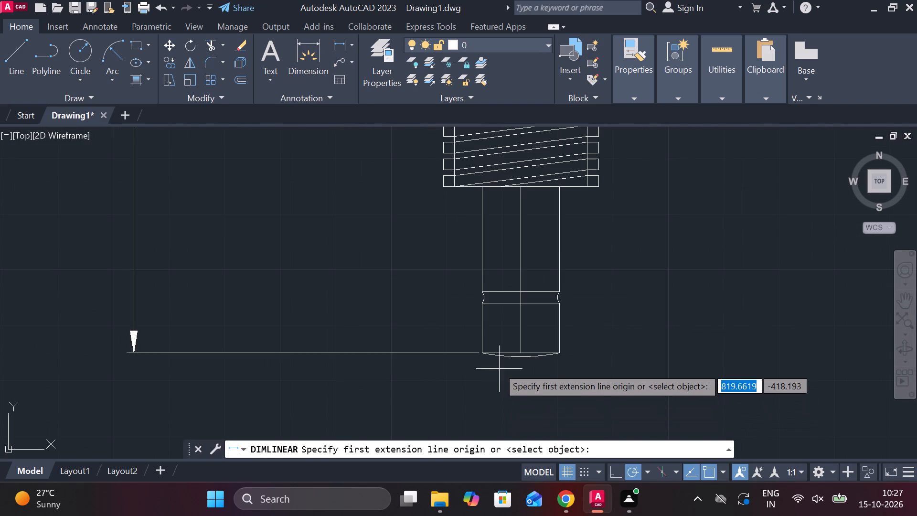
left_click(487, 356)
left_click(562, 358)
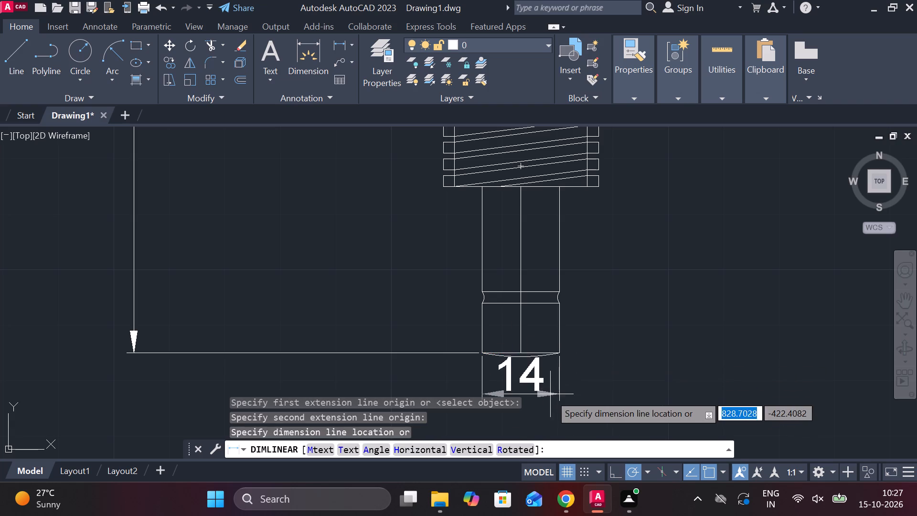
middle_click_drag(548, 391, 544, 344)
left_click(537, 388)
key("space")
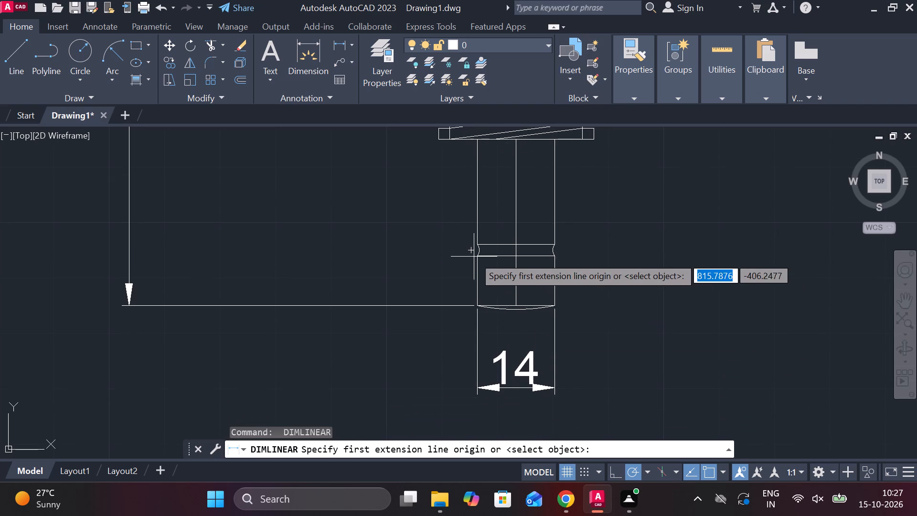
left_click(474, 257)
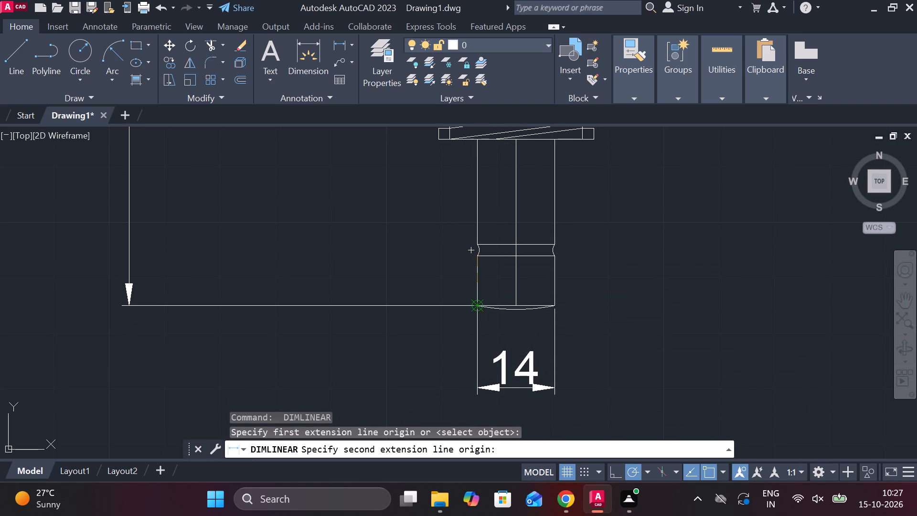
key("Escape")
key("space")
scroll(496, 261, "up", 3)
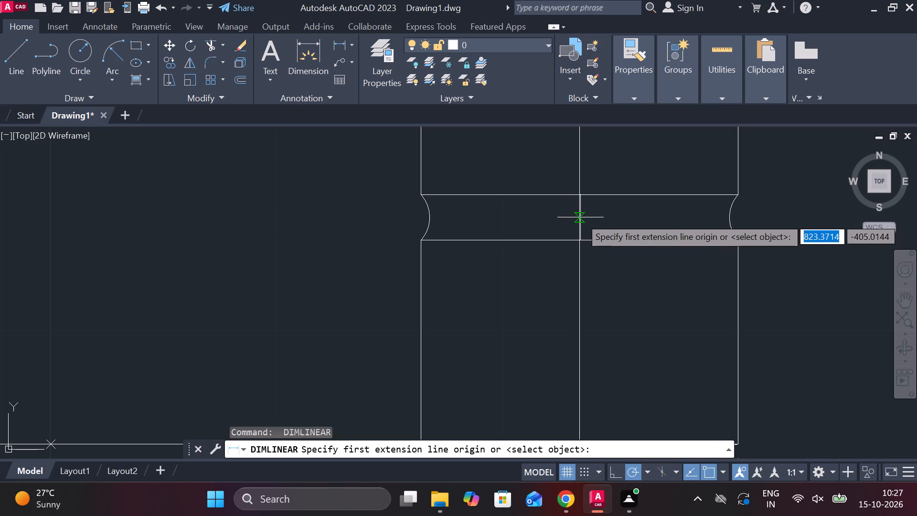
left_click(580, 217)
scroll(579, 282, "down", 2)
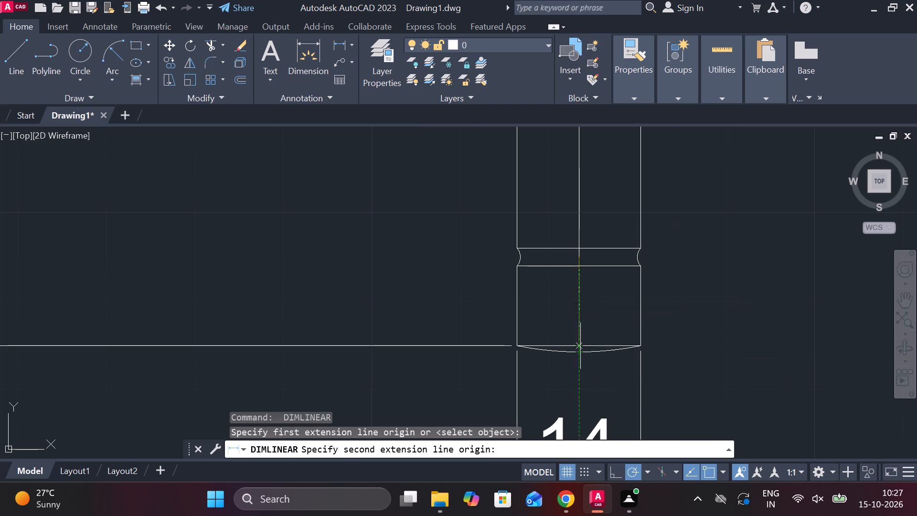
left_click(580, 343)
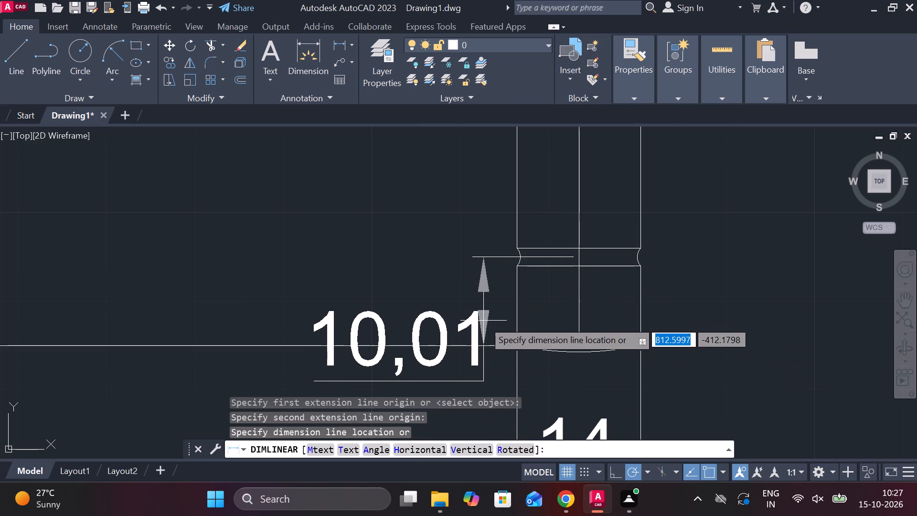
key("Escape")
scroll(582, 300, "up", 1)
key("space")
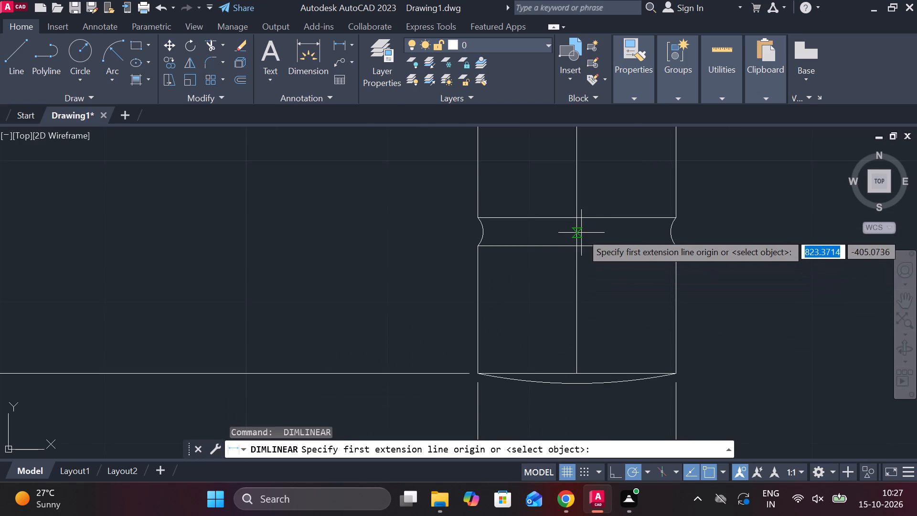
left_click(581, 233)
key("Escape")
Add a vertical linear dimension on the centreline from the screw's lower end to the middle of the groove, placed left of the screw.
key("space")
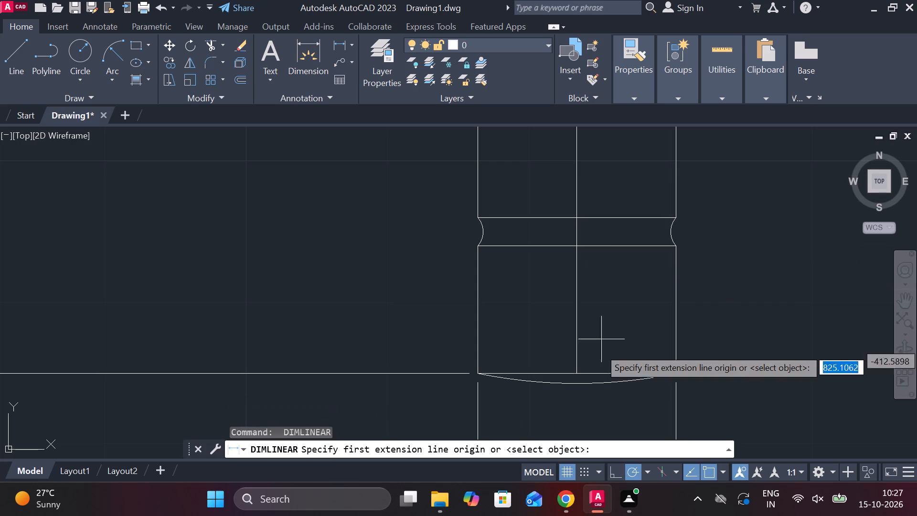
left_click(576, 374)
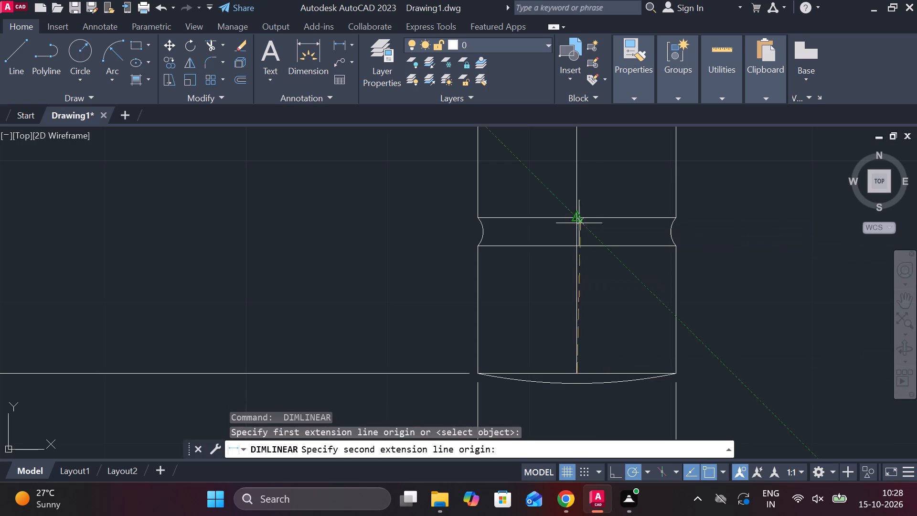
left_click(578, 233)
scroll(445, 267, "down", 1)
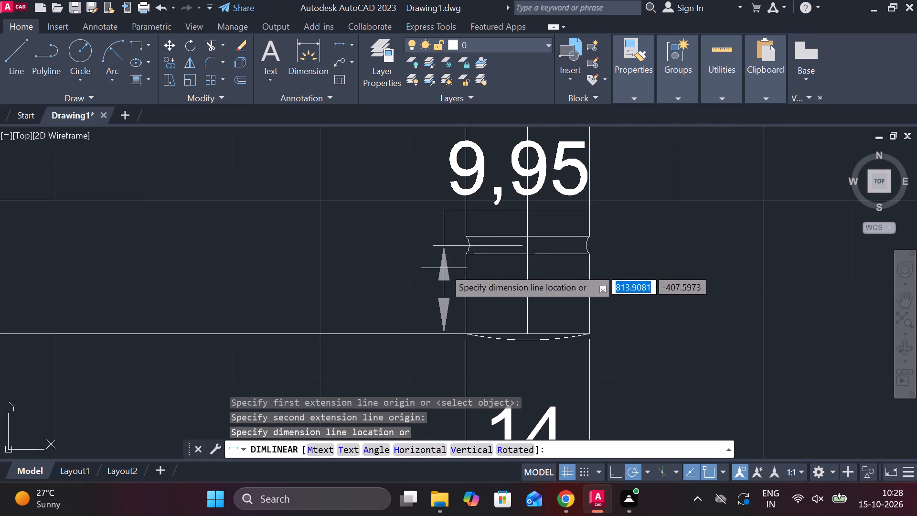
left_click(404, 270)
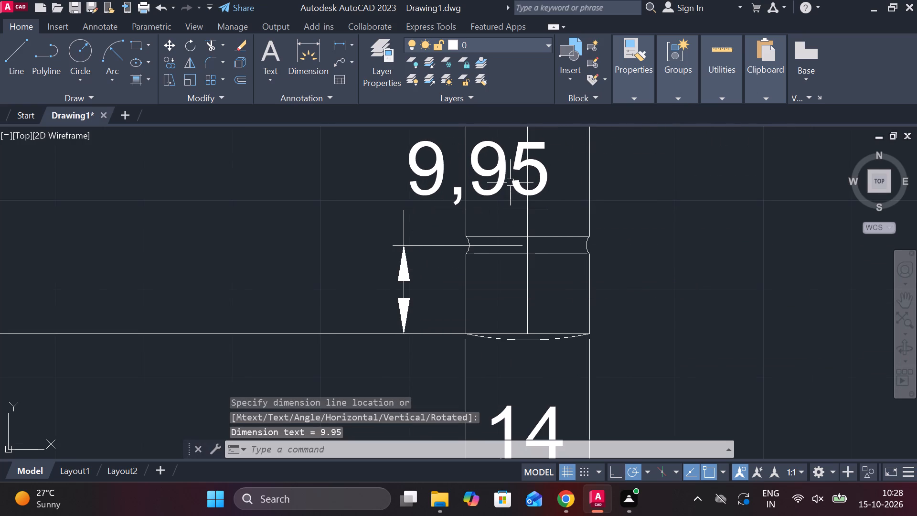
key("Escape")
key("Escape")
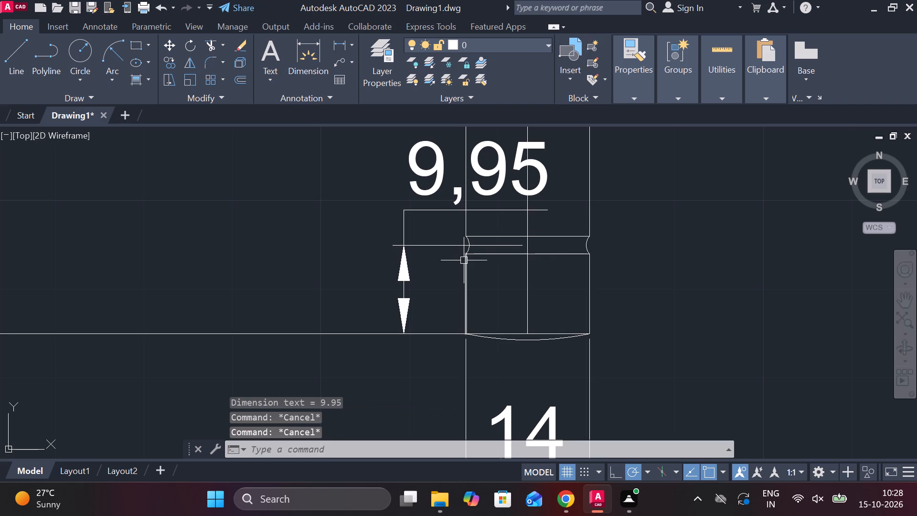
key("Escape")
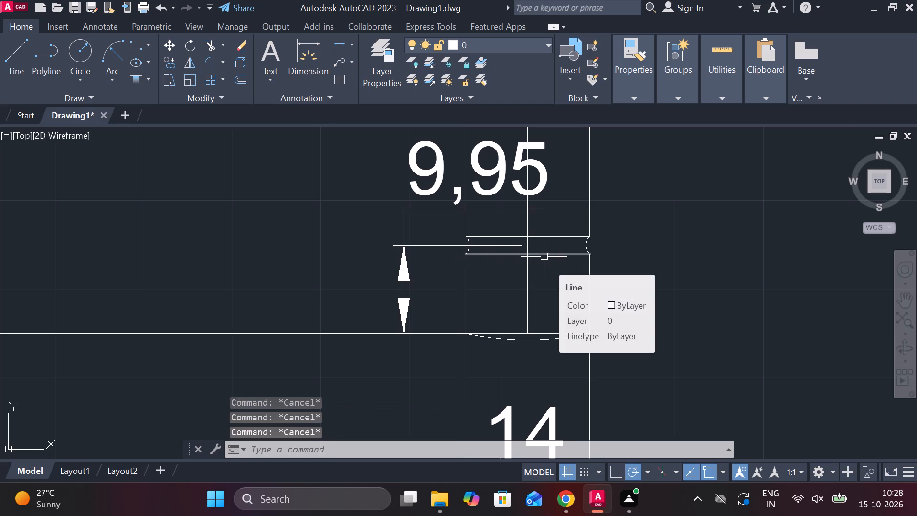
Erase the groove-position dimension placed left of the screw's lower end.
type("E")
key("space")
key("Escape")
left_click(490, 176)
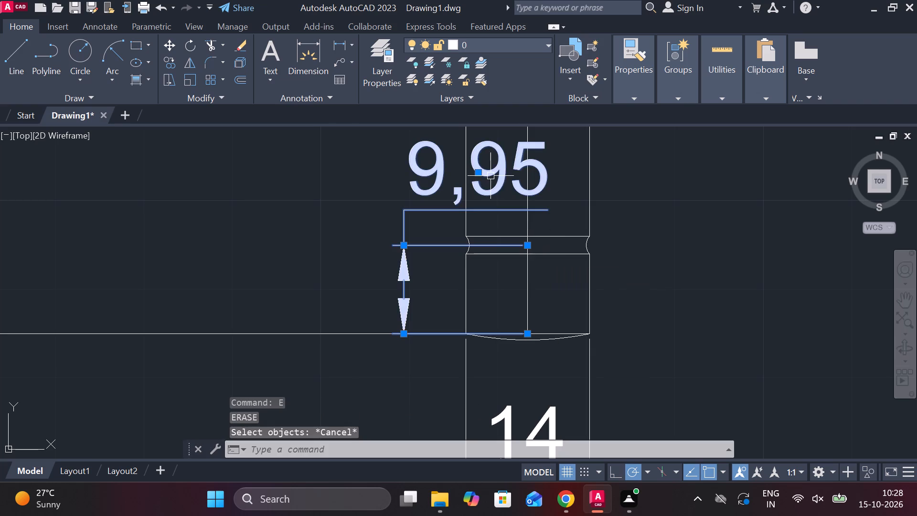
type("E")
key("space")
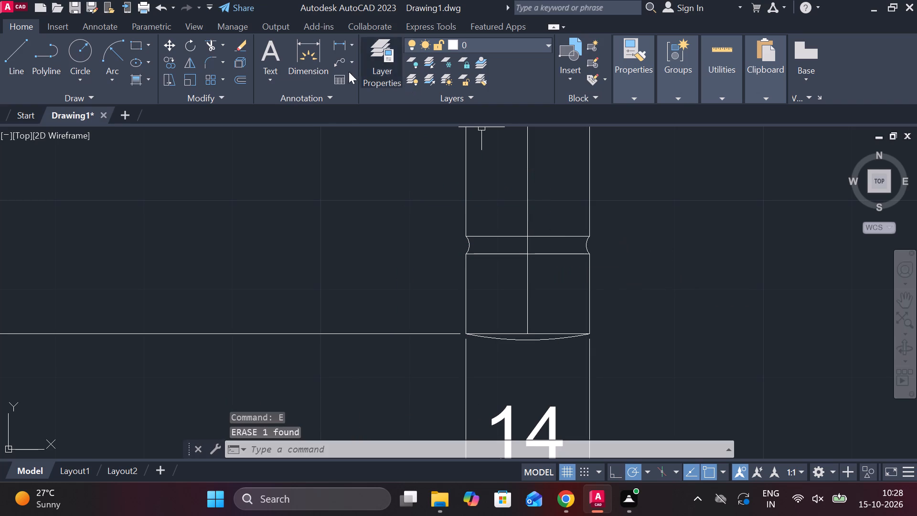
Add a vertical linear dimension from the middle of the right-hand groove arc to the screw's lower right corner, placed right of the screw.
left_click(341, 42)
scroll(542, 249, "up", 2)
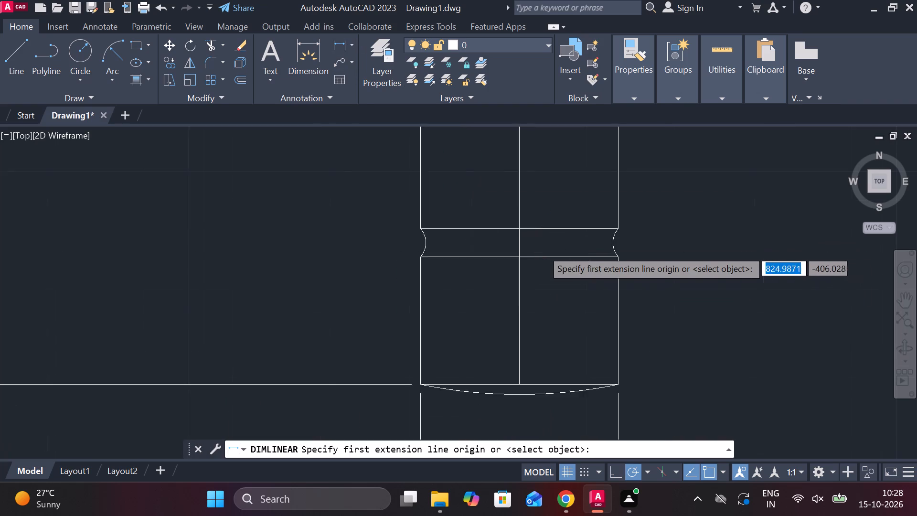
left_click(655, 240)
scroll(657, 315, "down", 1)
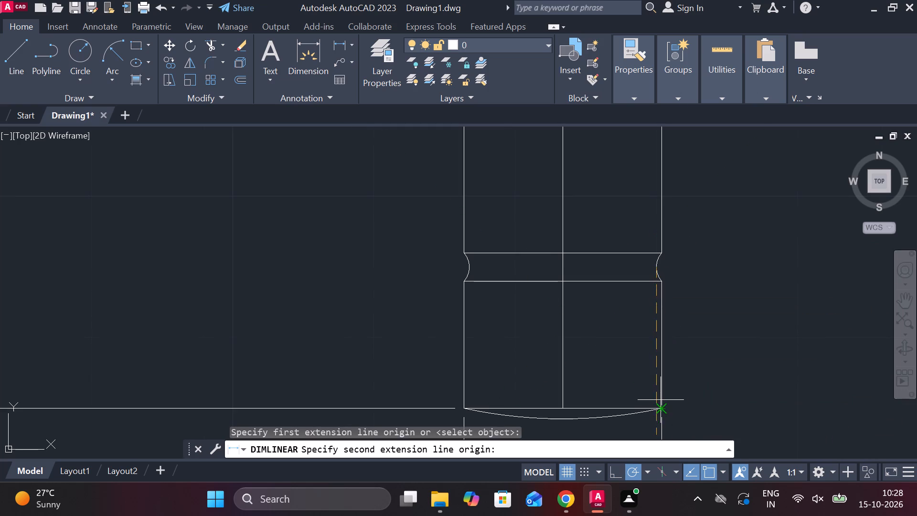
scroll(662, 412, "up", 2)
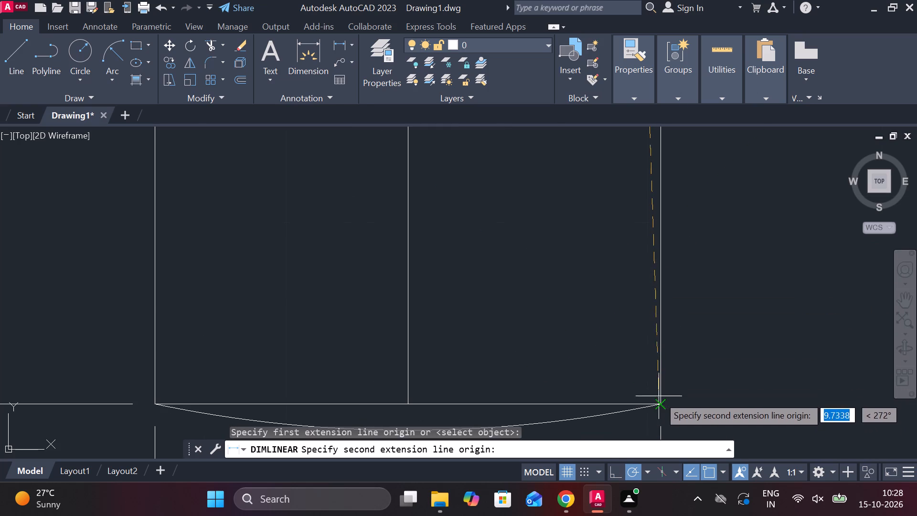
left_click(658, 402)
scroll(725, 299, "down", 2)
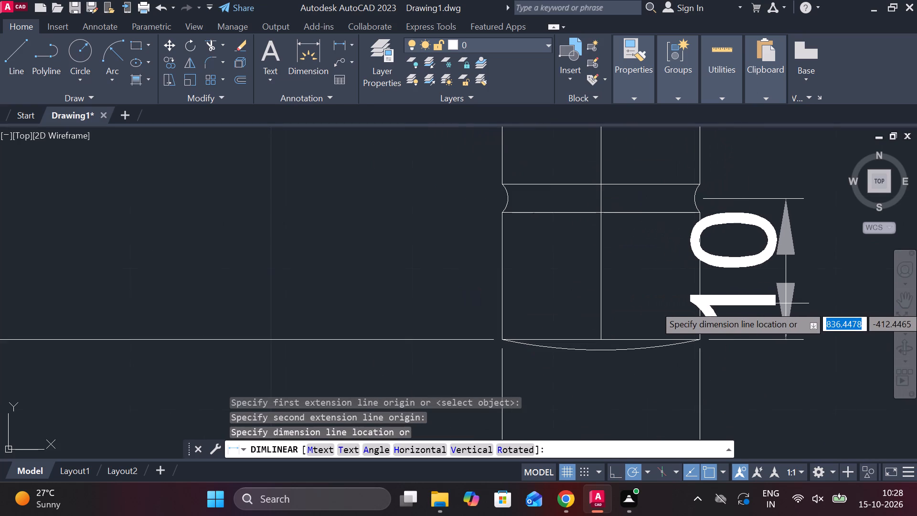
double_click(829, 307)
scroll(776, 306, "down", 2)
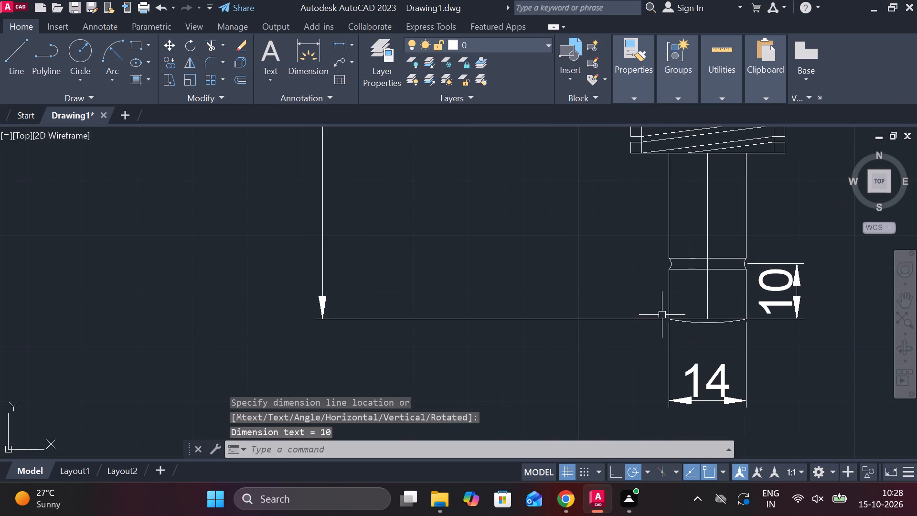
Add a vertical linear dimension for the narrow lower section's length, from the thread's bottom edge to the lower left corner, placed left of it.
key("space")
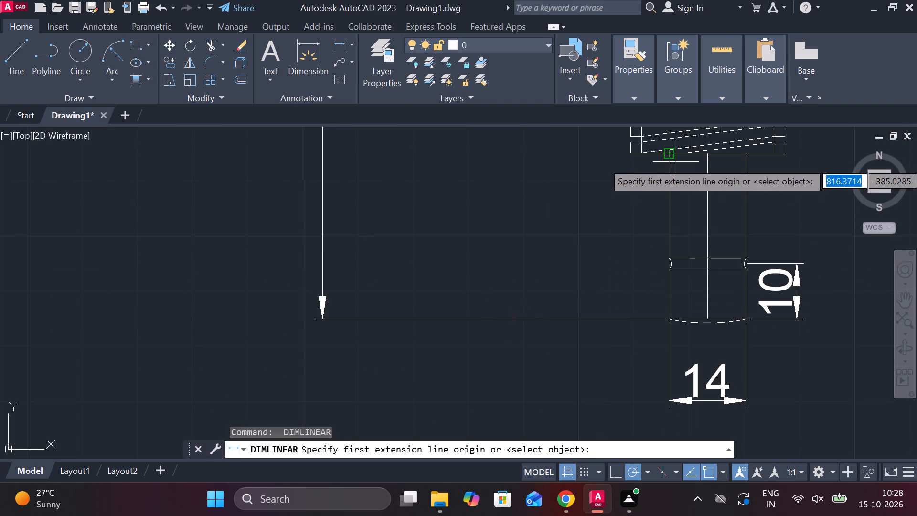
left_click(671, 158)
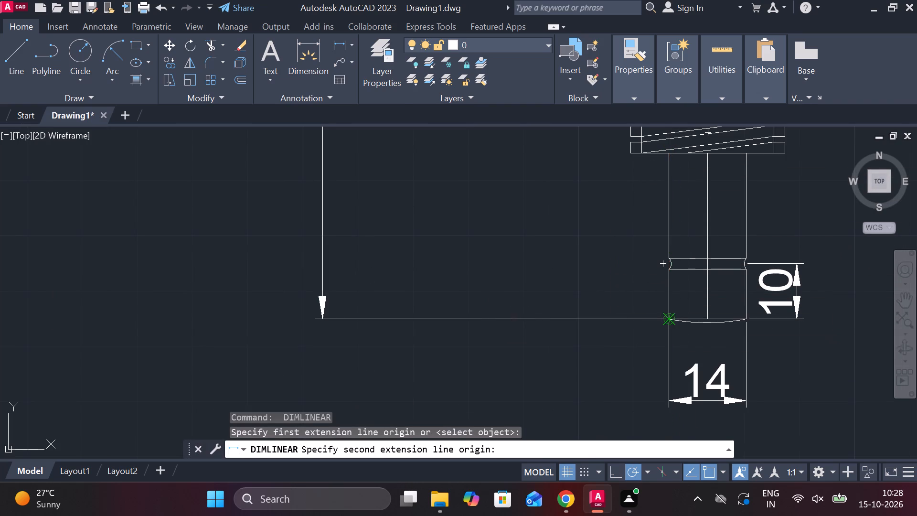
left_click(673, 322)
left_click(599, 285)
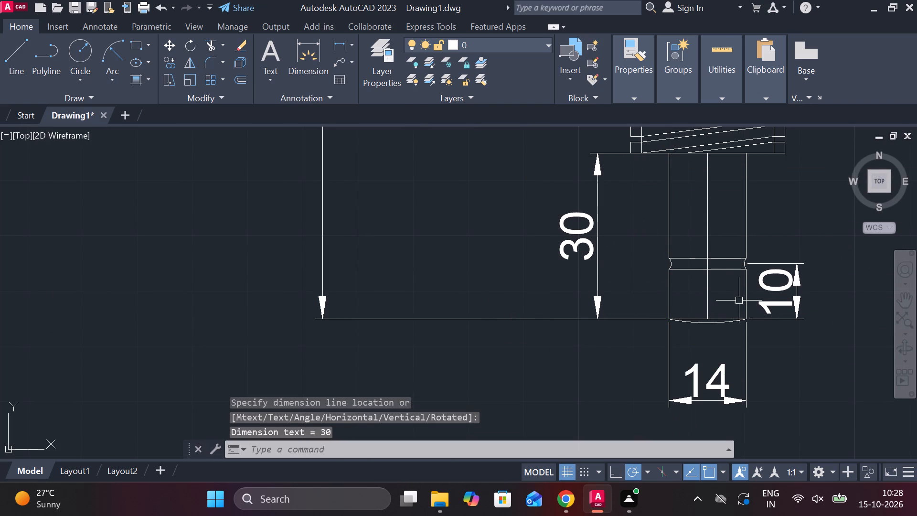
Add a diameter dimension to the hole in the screw's head, with its text placed right of the head.
middle_click_drag(728, 300, 544, 286)
scroll(602, 286, "up", 1)
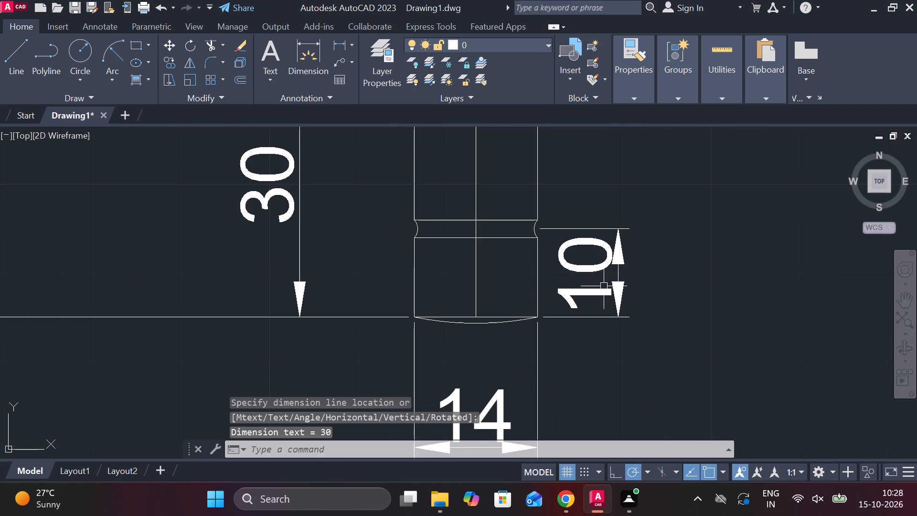
scroll(604, 286, "down", 4)
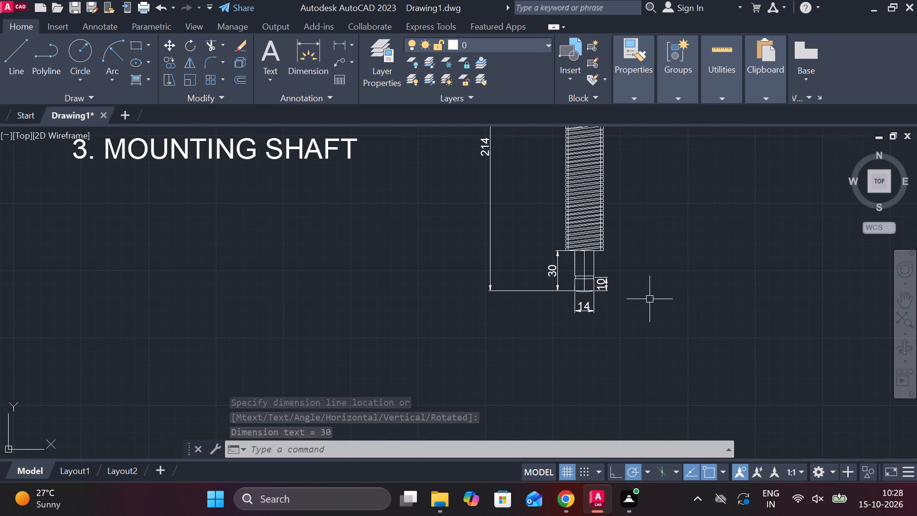
middle_click_drag(659, 223, 632, 365)
scroll(619, 245, "up", 1)
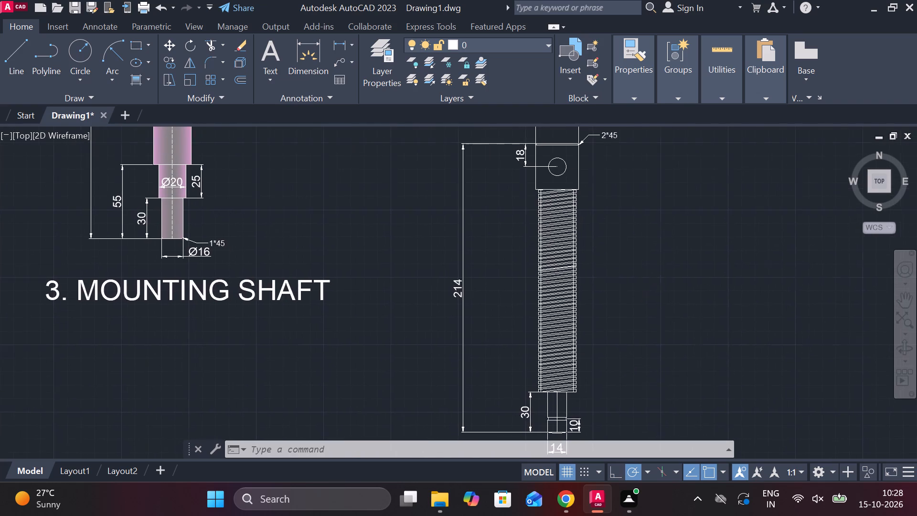
scroll(619, 245, "up", 1)
left_click(348, 39)
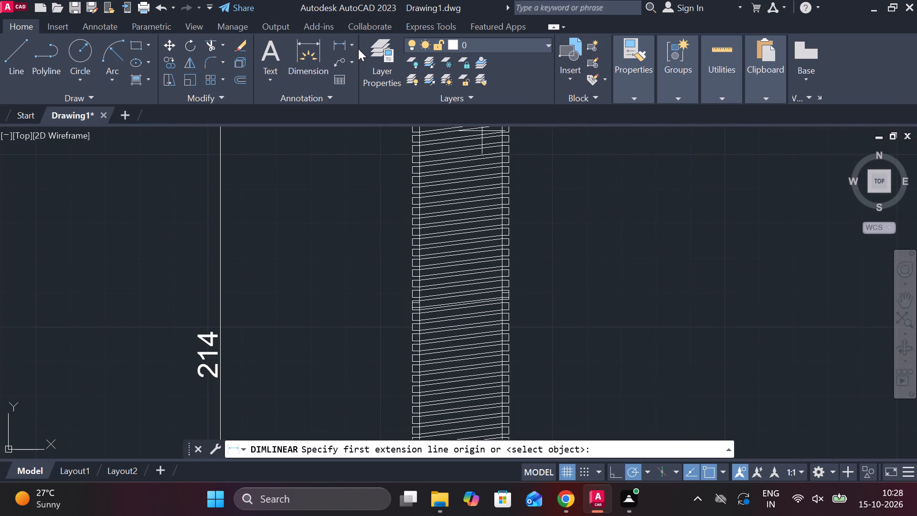
left_click(354, 46)
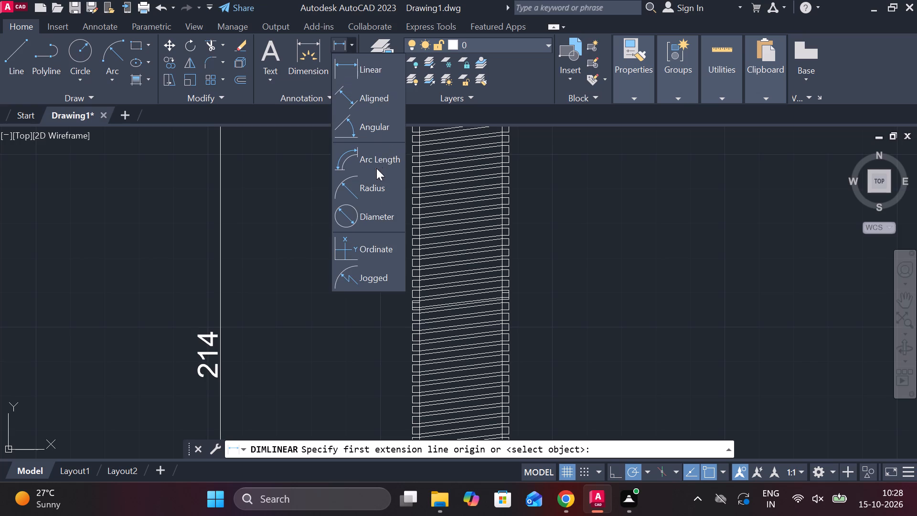
left_click(376, 215)
middle_click_drag(560, 207, 543, 379)
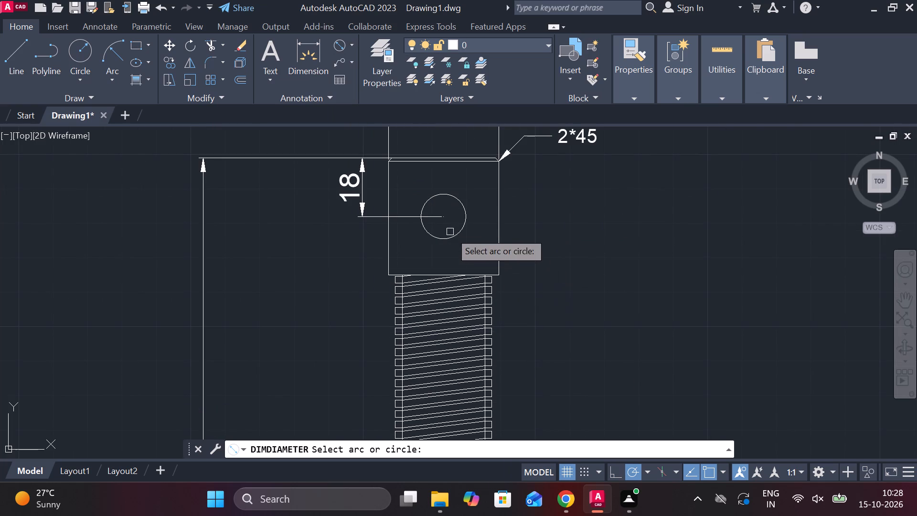
left_click(464, 223)
left_click(576, 252)
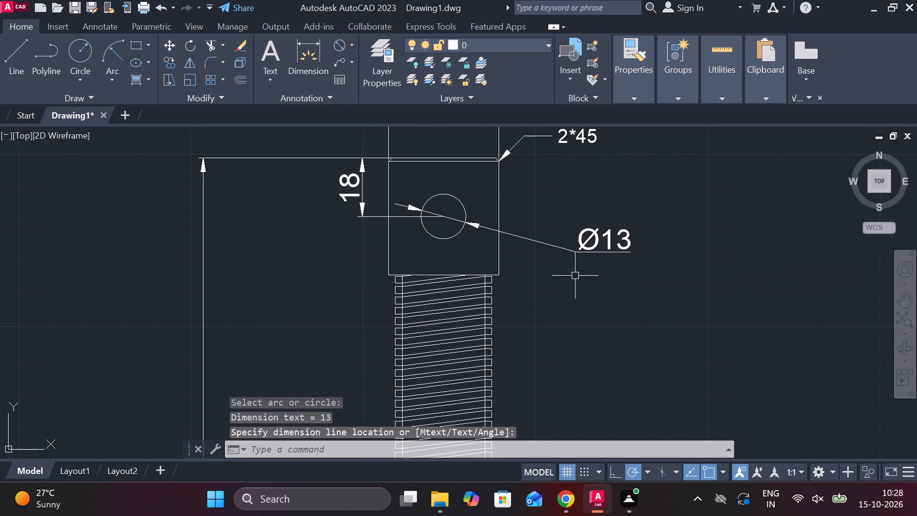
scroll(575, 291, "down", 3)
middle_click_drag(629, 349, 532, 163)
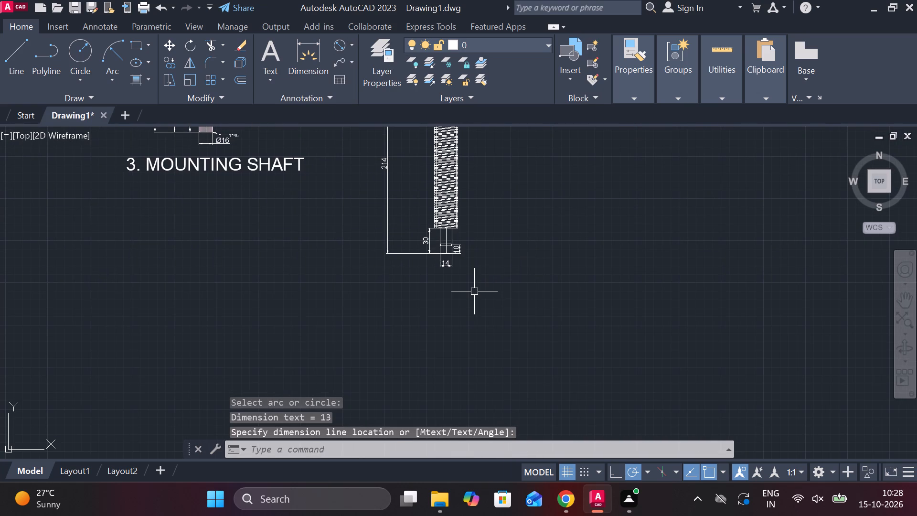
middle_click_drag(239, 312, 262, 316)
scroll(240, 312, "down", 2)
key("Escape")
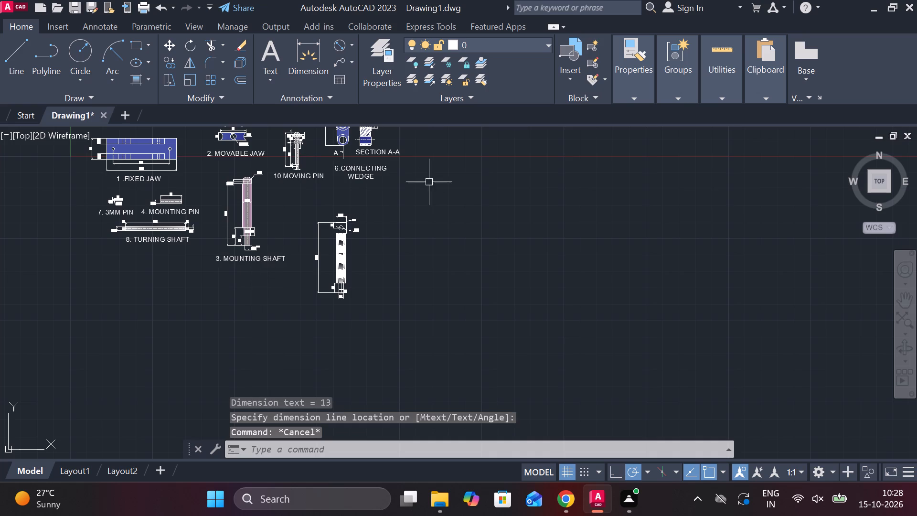
Copy the "10.MOVING PIN" label and paste the copy below the dimensioned screw.
left_click(316, 173)
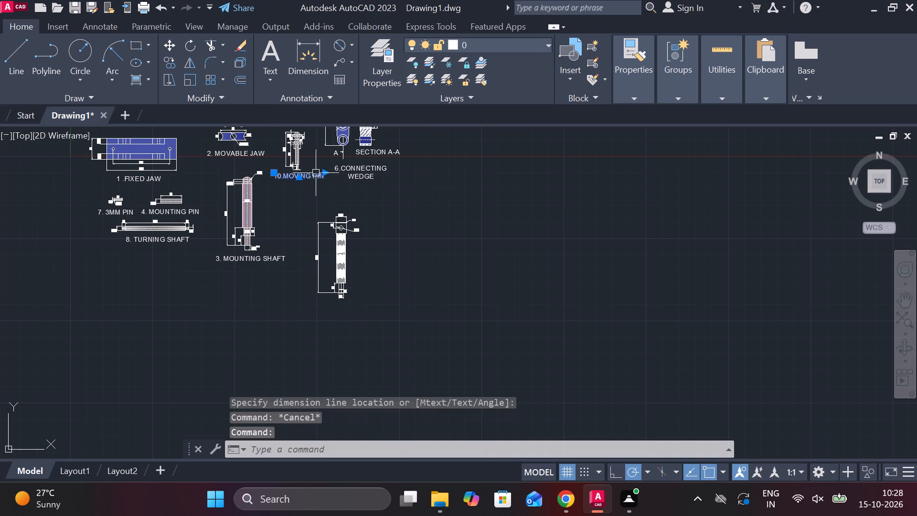
key("ctrl+c")
key("ctrl+v")
scroll(325, 327, "up", 2)
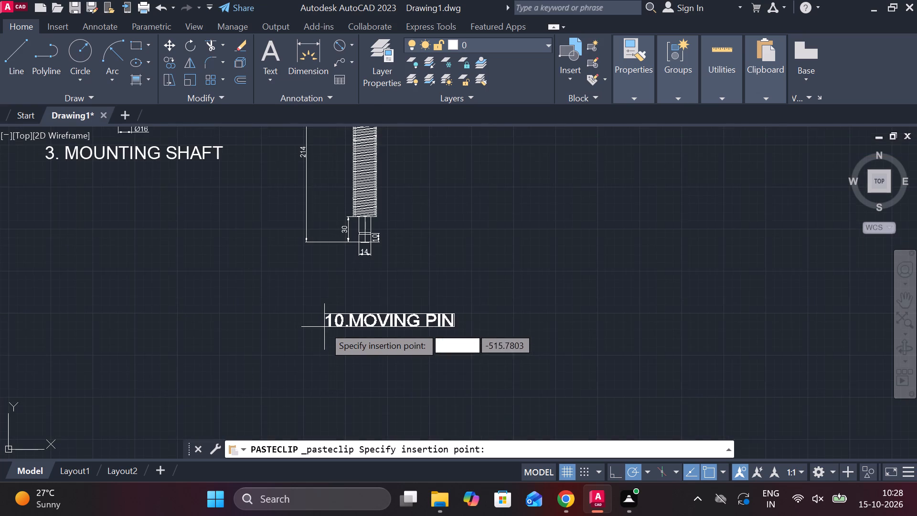
left_click(309, 287)
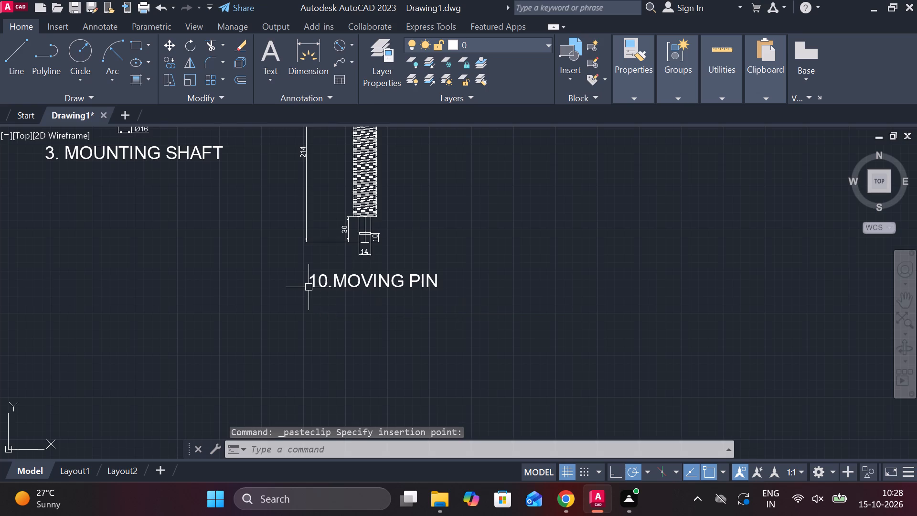
Change the pasted label's text to "5.SPINDLE SCREW".
scroll(323, 290, "up", 2)
double_click(401, 274)
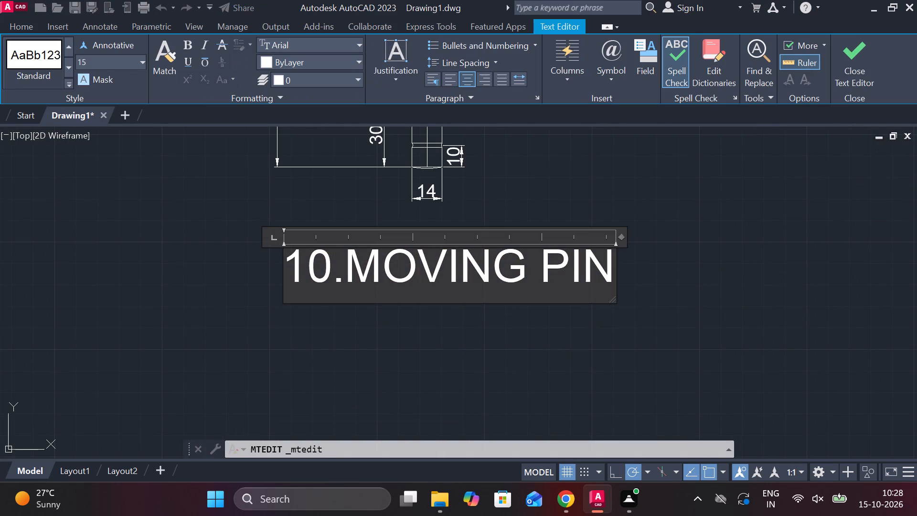
left_click_drag(613, 271, 319, 279)
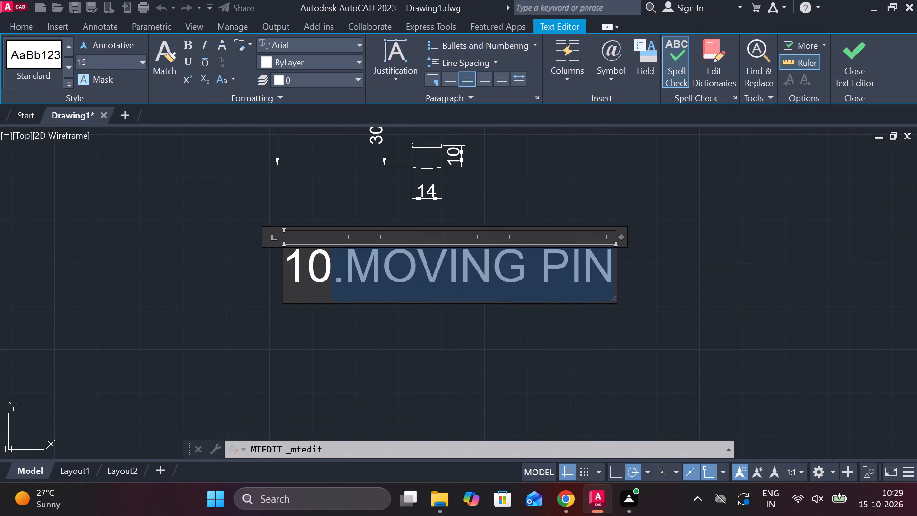
left_click_drag(319, 279, 281, 275)
type("5.")
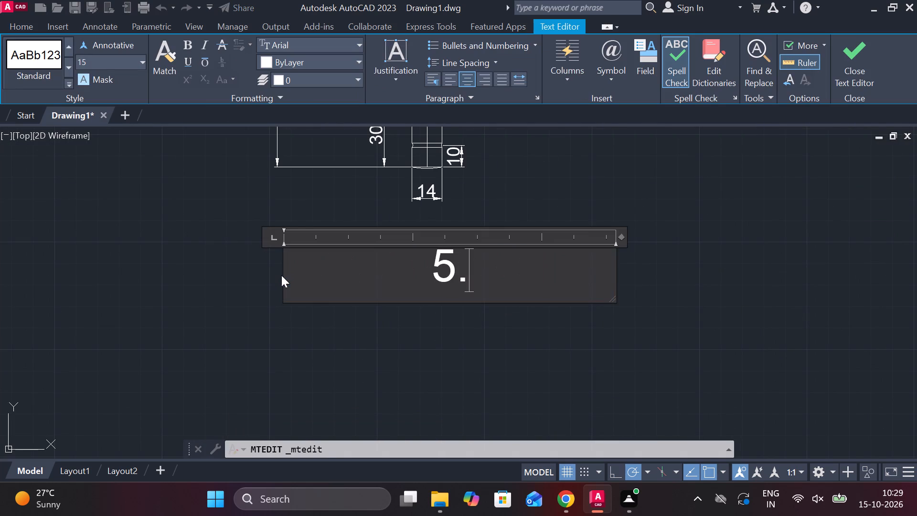
type("SPIN")
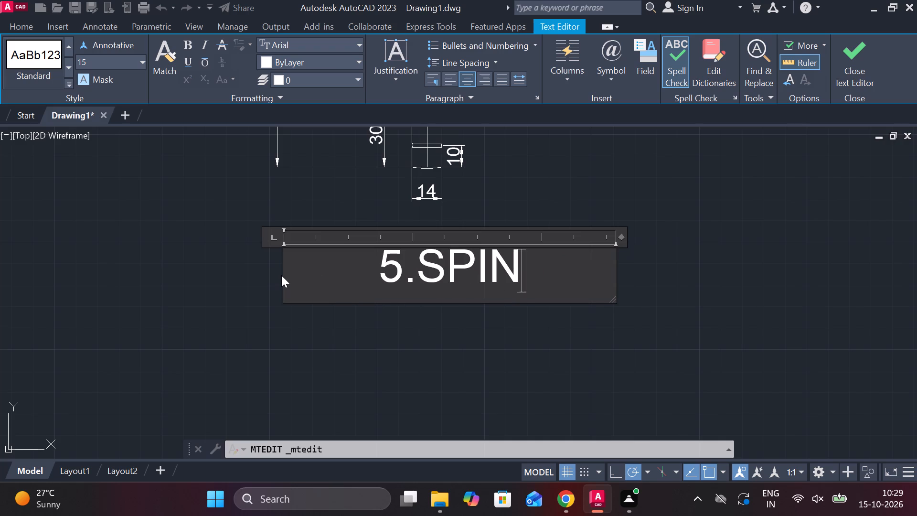
type("DLE")
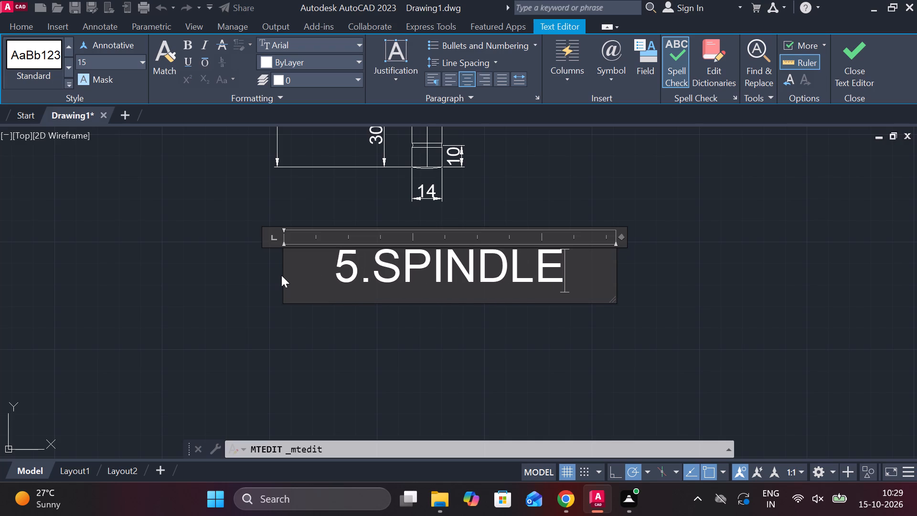
key("space")
type("SCREW")
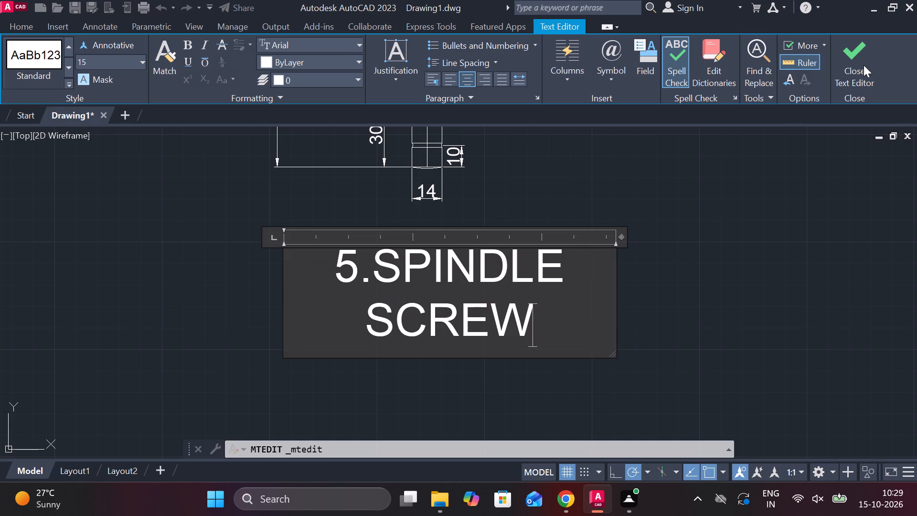
left_click(864, 65)
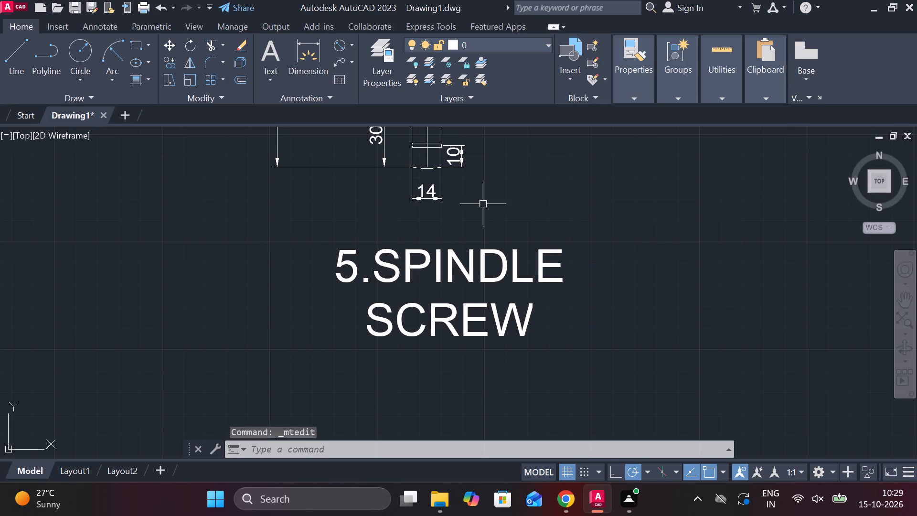
Start a gradient hatch with the GR_CYLIN pattern, using colour 8 as first colour and colour 9 as second.
scroll(480, 204, "down", 1)
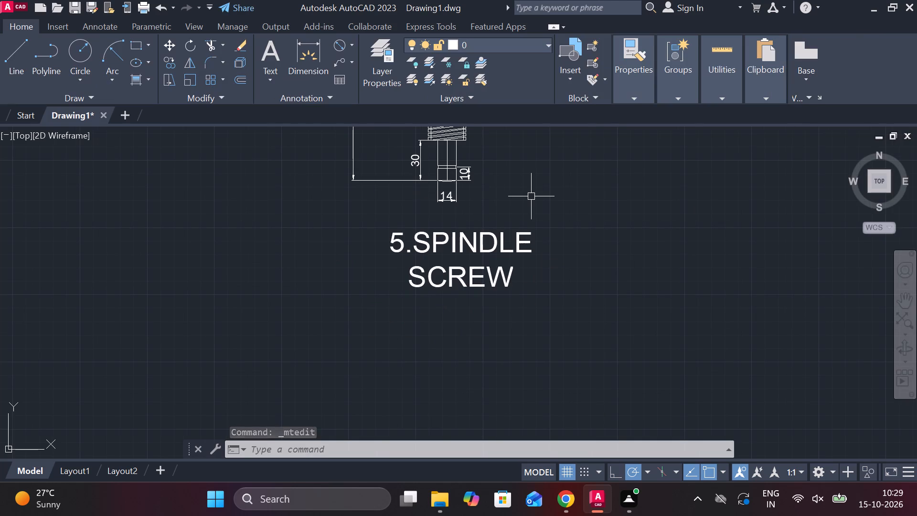
scroll(531, 196, "down", 3)
scroll(534, 205, "up", 1)
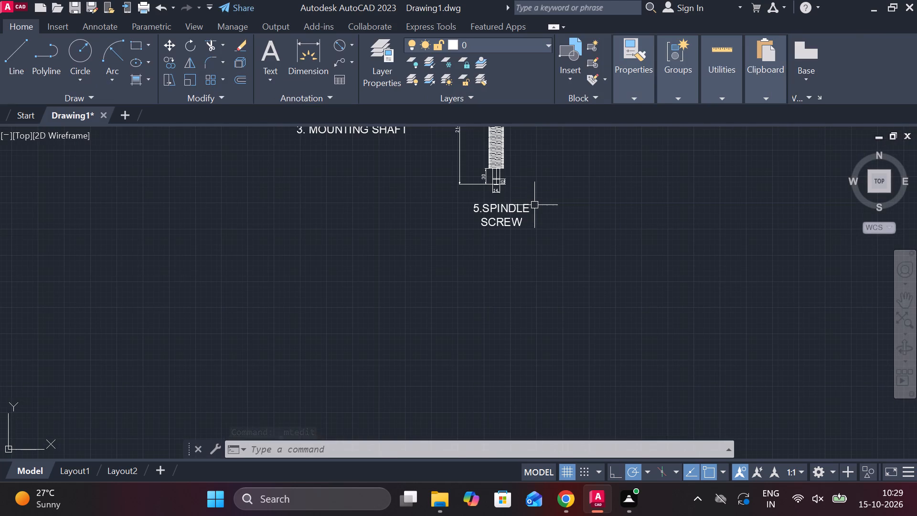
scroll(534, 205, "up", 2)
middle_click_drag(540, 203, 608, 439)
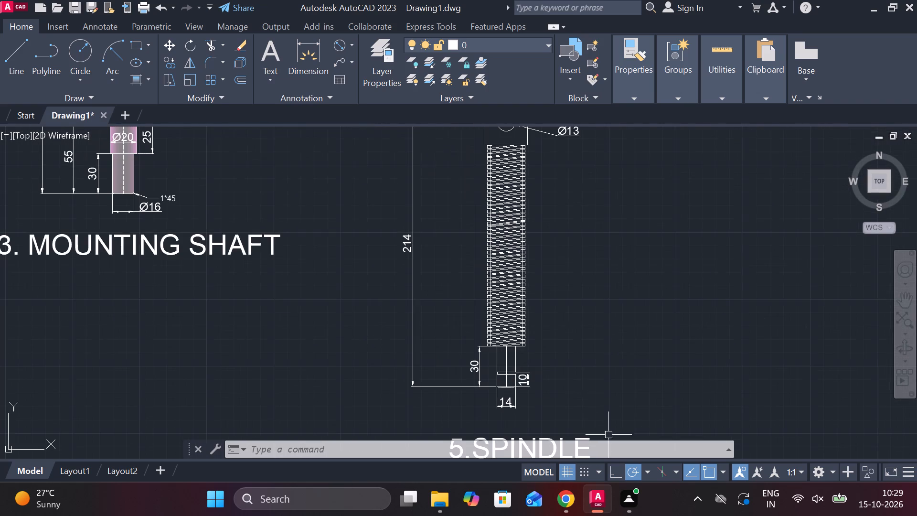
left_click(136, 79)
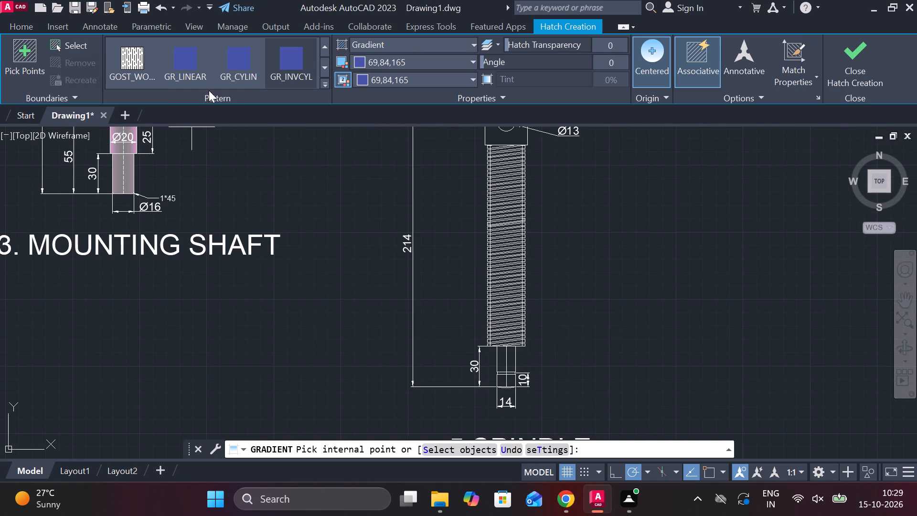
left_click(418, 63)
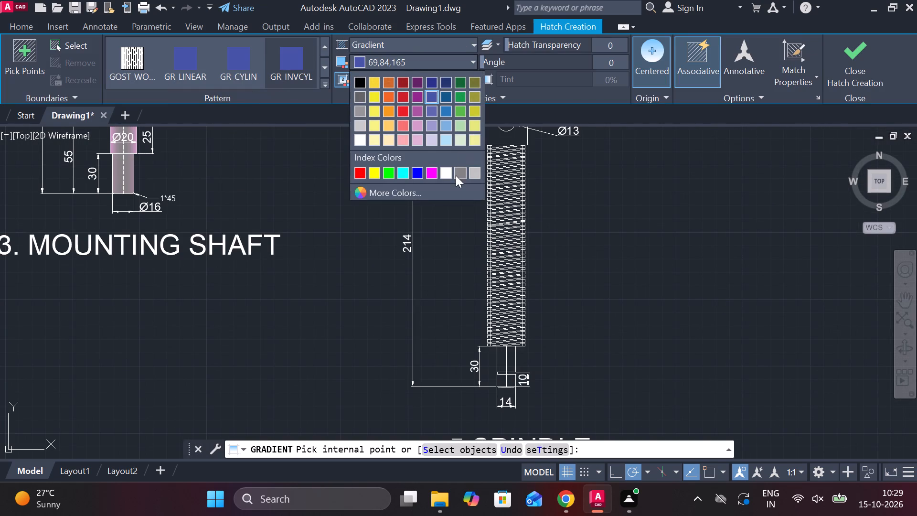
left_click(456, 173)
left_click(391, 79)
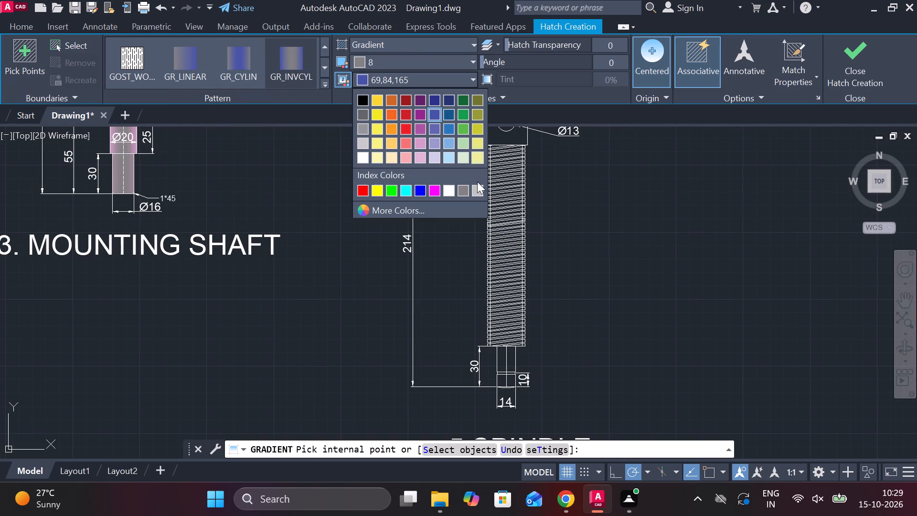
left_click(477, 186)
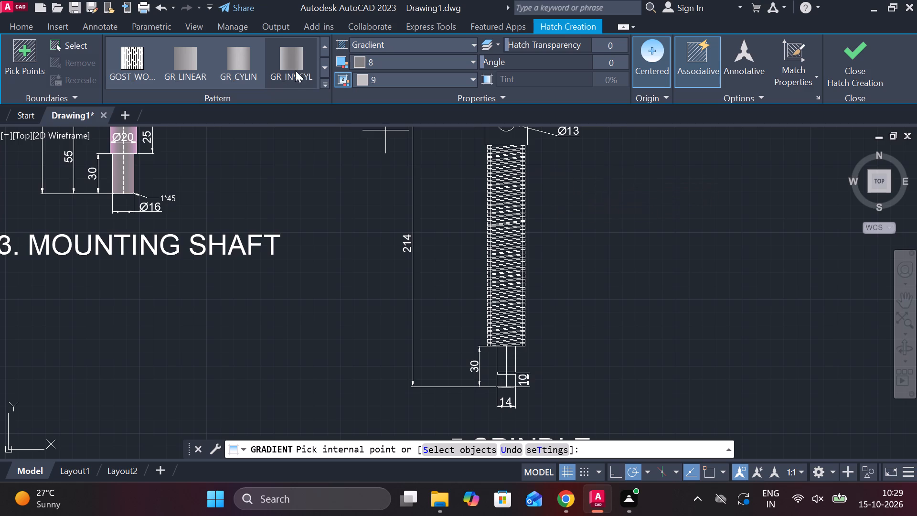
left_click(233, 64)
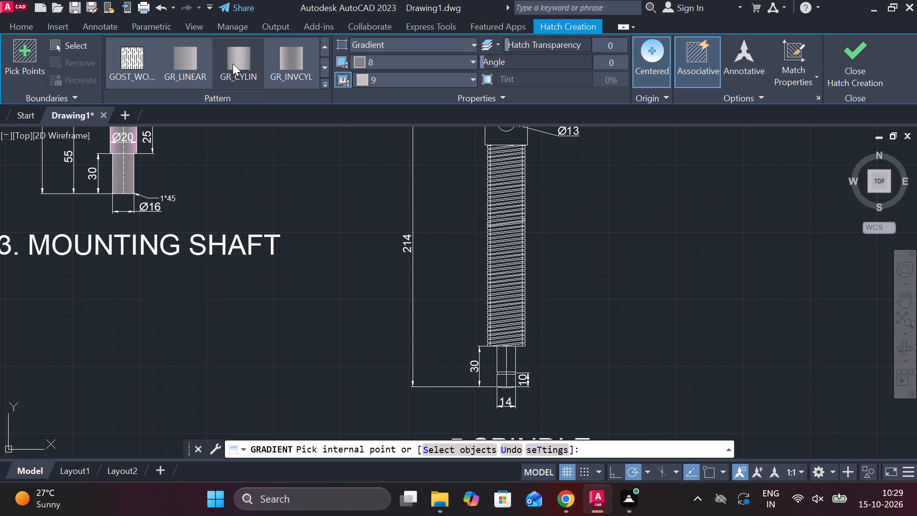
Fill the spindle screw's head around the hole and the thin chamfer strip above it with the gradient.
scroll(564, 258, "up", 1)
middle_click_drag(571, 252, 565, 383)
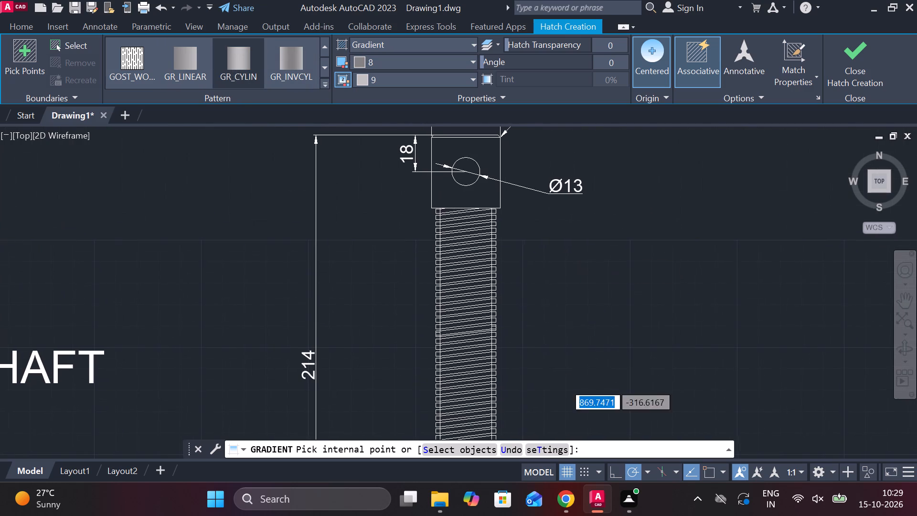
left_click(476, 195)
scroll(496, 144, "up", 2)
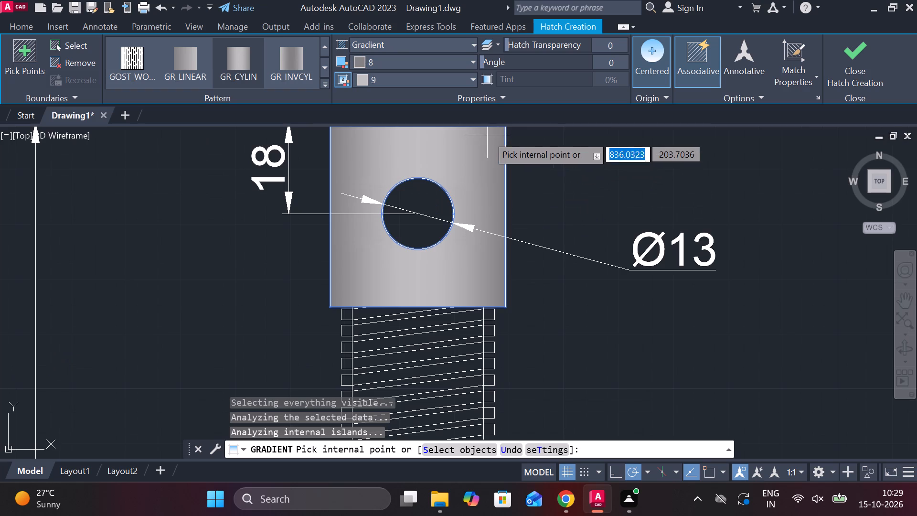
middle_click_drag(497, 136, 489, 212)
scroll(472, 193, "up", 1)
left_click(471, 200)
scroll(471, 212, "down", 3)
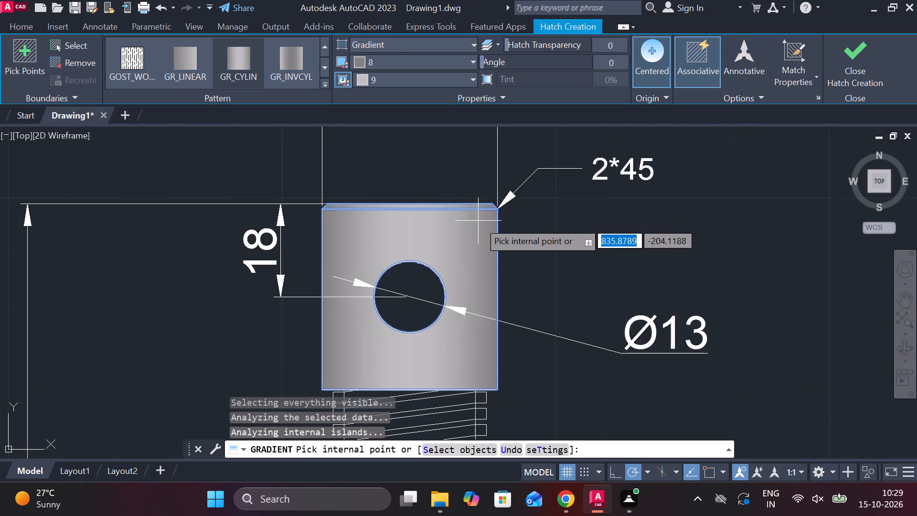
Fill the narrow section below the thread with the gradient, including both halves, the groove band and the curved end.
scroll(494, 254, "down", 3)
middle_click_drag(530, 342, 489, 174)
scroll(453, 329, "up", 2)
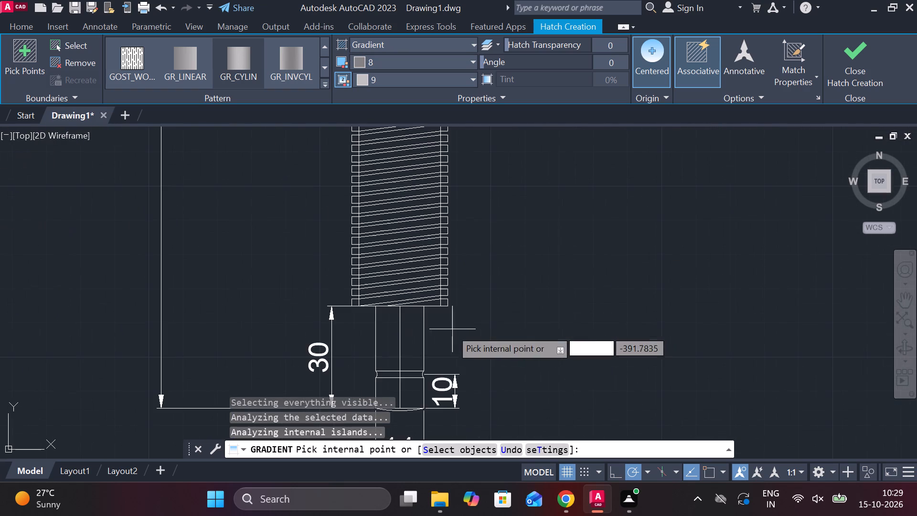
left_click(390, 353)
left_click(416, 349)
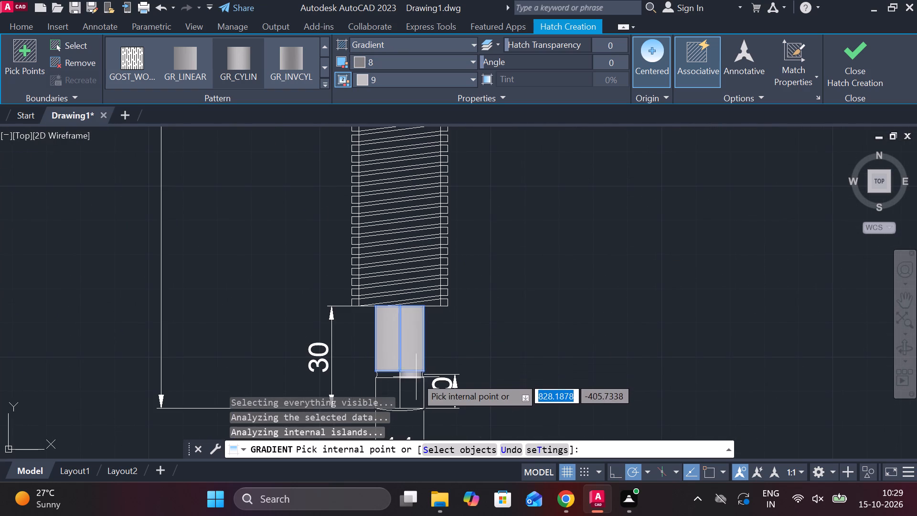
left_click(416, 381)
left_click(408, 375)
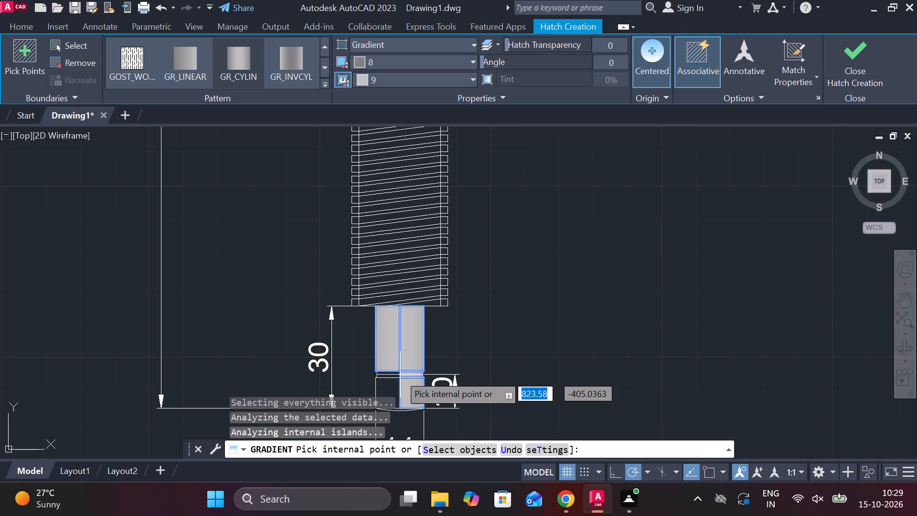
double_click(399, 375)
left_click(395, 387)
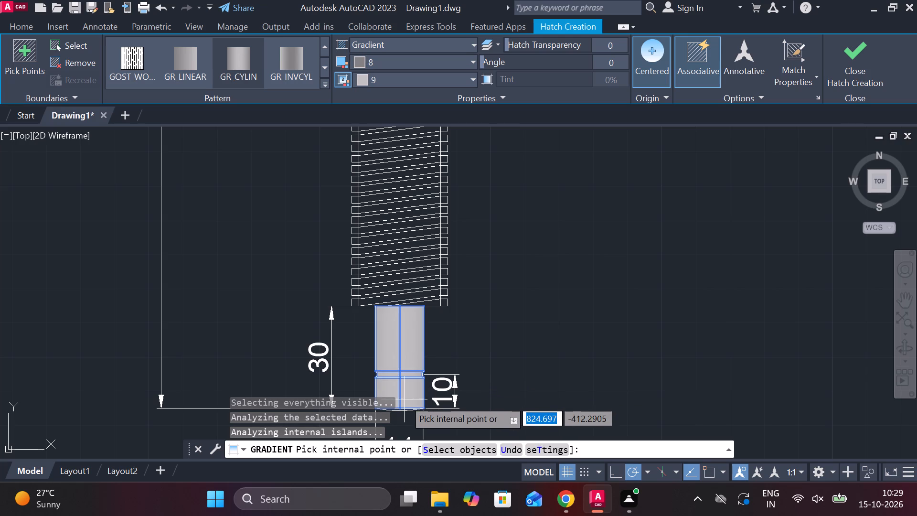
scroll(404, 411, "up", 3)
left_click(404, 411)
scroll(515, 304, "down", 4)
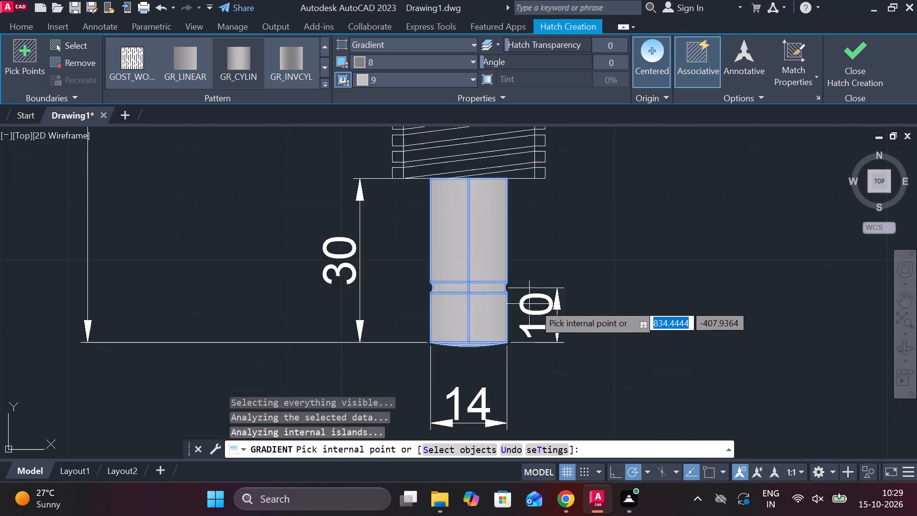
Fill the lowest slanted bands of the thread, down to the narrow section's shoulder, with the gradient.
scroll(706, 252, "down", 2)
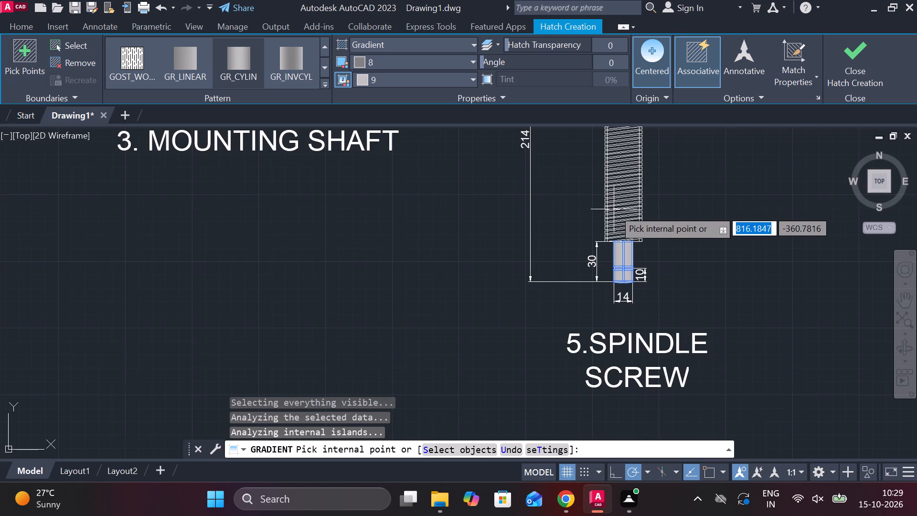
scroll(674, 203, "up", 2)
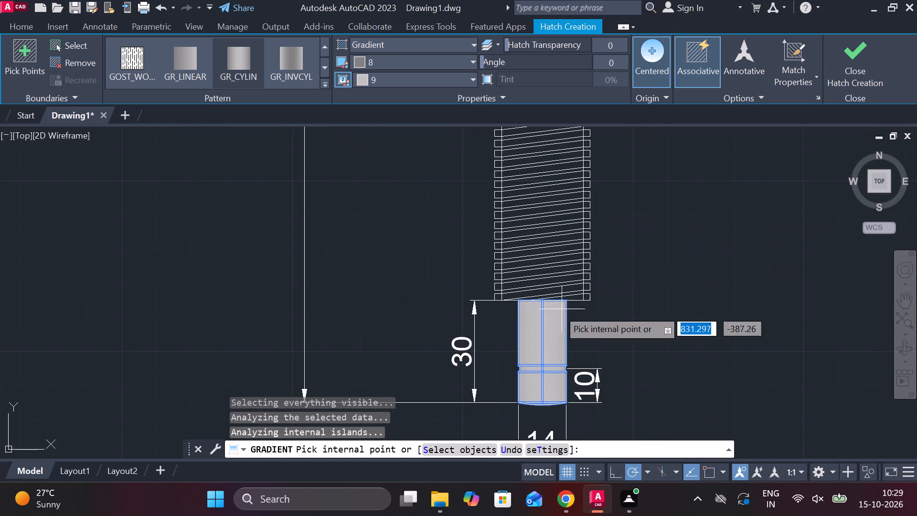
left_click(539, 255)
left_click(539, 263)
left_click(539, 272)
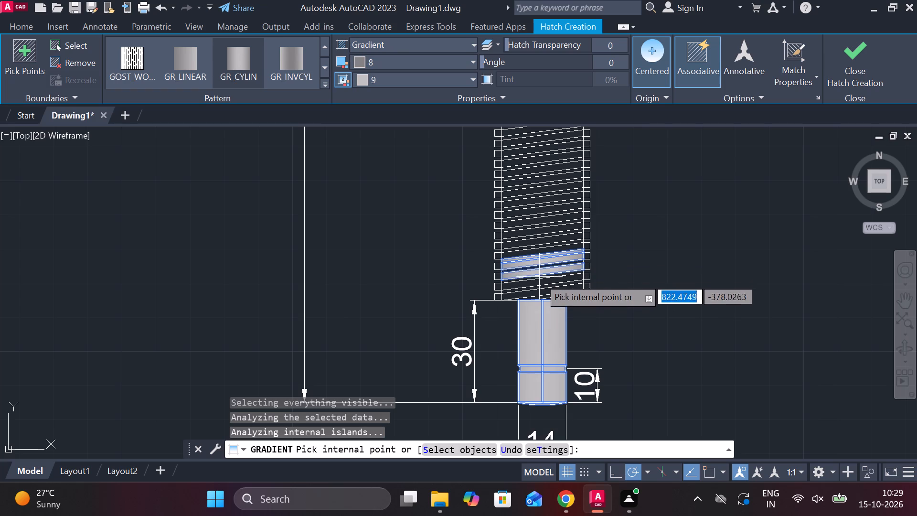
left_click(539, 284)
left_click(543, 291)
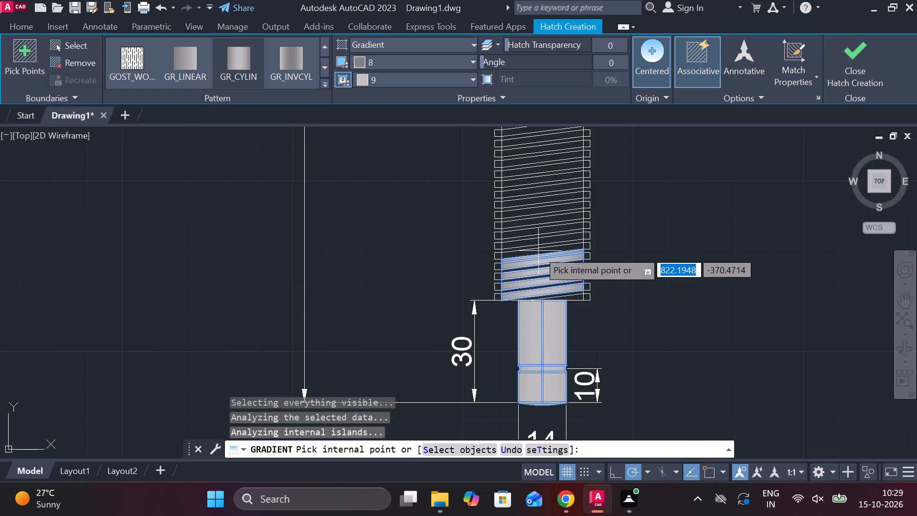
Continue the gradient fill upward through the slanted bands of the thread's lower part, including the skipped bands.
left_click(538, 250)
left_click(541, 246)
left_click(541, 238)
left_click(538, 220)
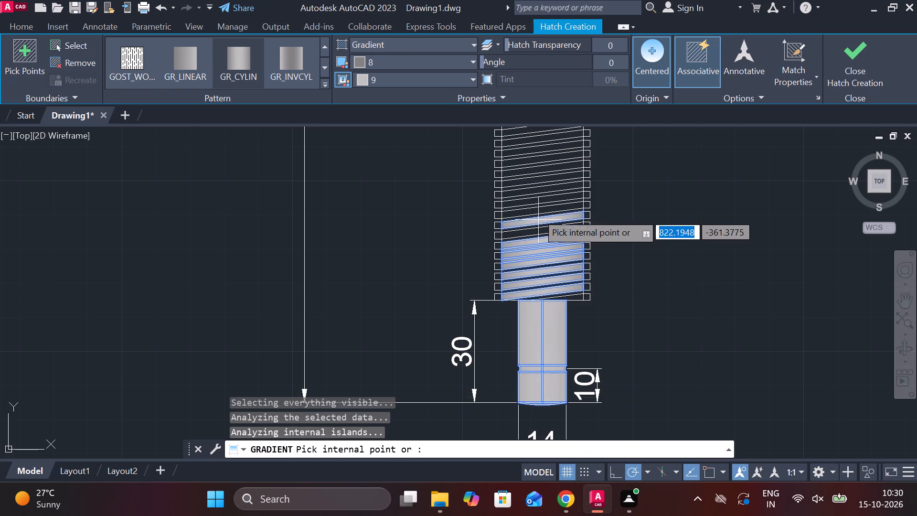
left_click(537, 212)
left_click(537, 199)
left_click(536, 179)
left_click(536, 172)
left_click(536, 158)
left_click(535, 147)
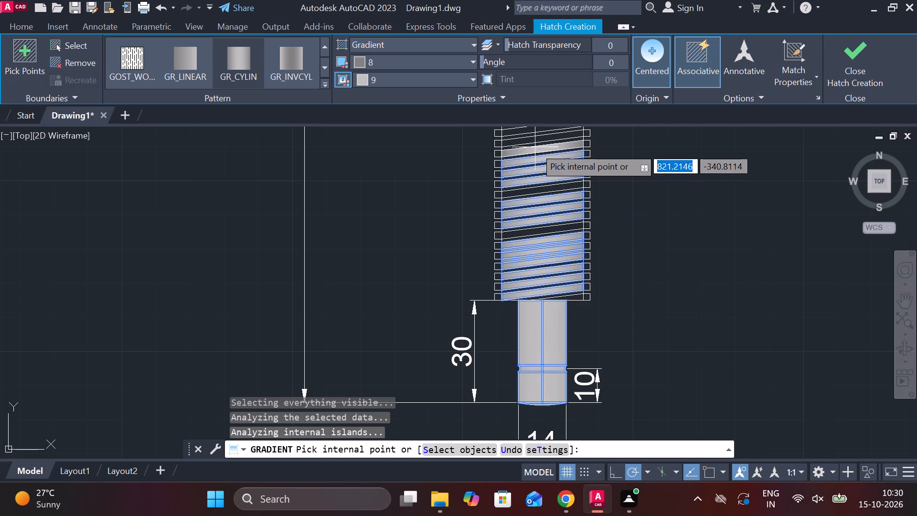
left_click(535, 137)
left_click(538, 231)
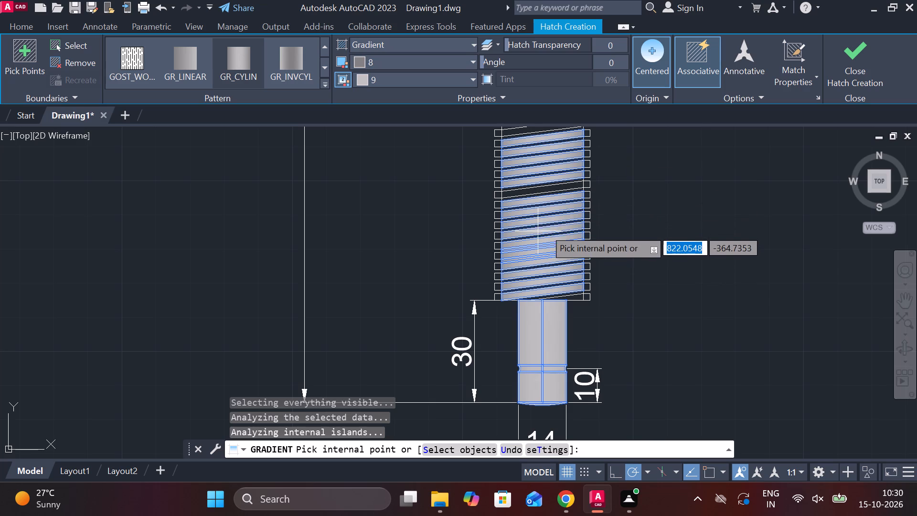
left_click(532, 189)
Continue the gradient fill upward through the next unfilled slanted bands, from the thread's lower part toward its middle.
middle_click_drag(622, 219, 626, 219)
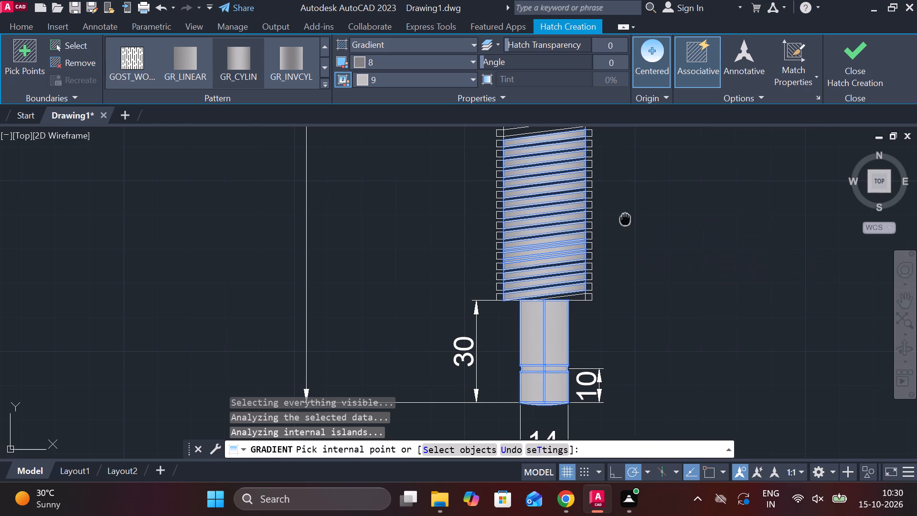
middle_click_drag(626, 219, 612, 309)
scroll(543, 214, "up", 1)
left_click(529, 220)
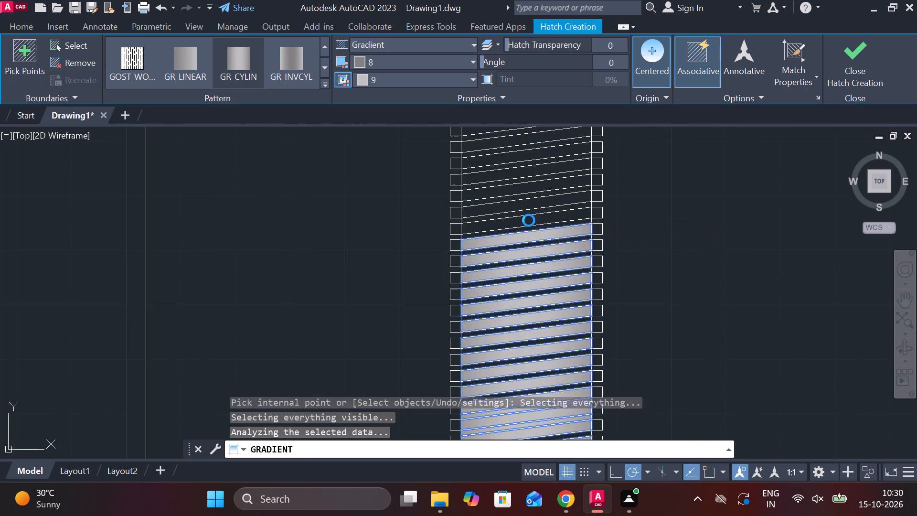
left_click(522, 202)
left_click(520, 190)
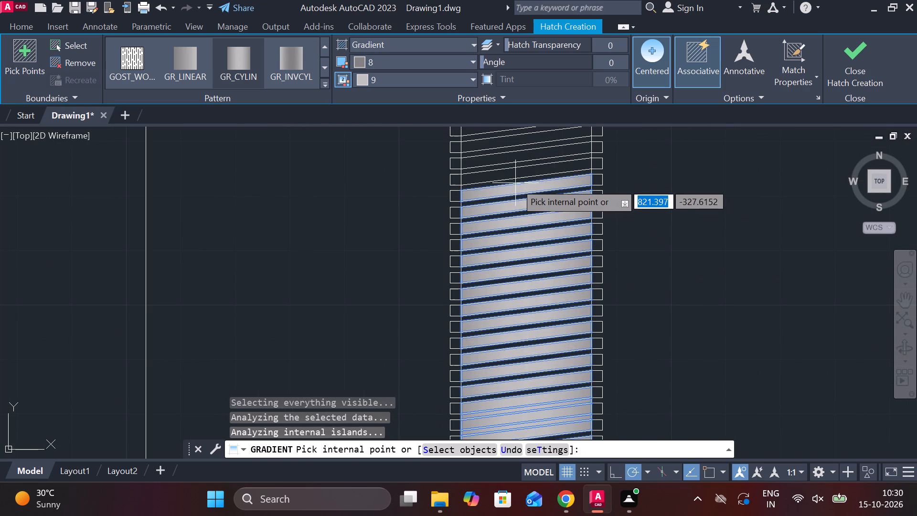
left_click(513, 174)
middle_click_drag(514, 174, 460, 325)
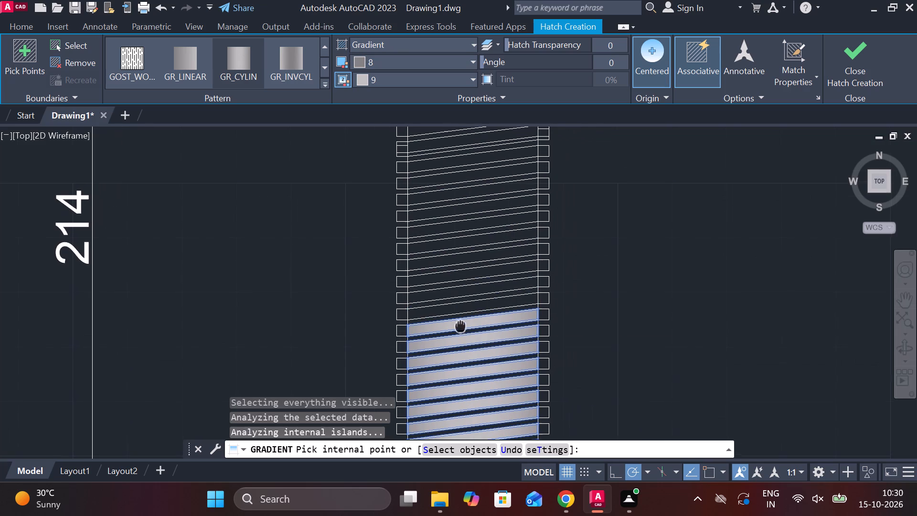
left_click(463, 305)
left_click(463, 292)
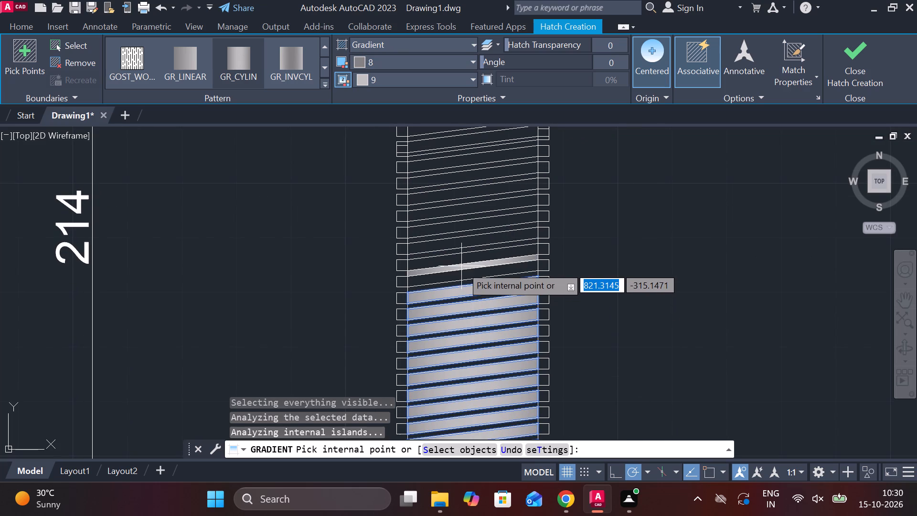
left_click(463, 273)
left_click(456, 261)
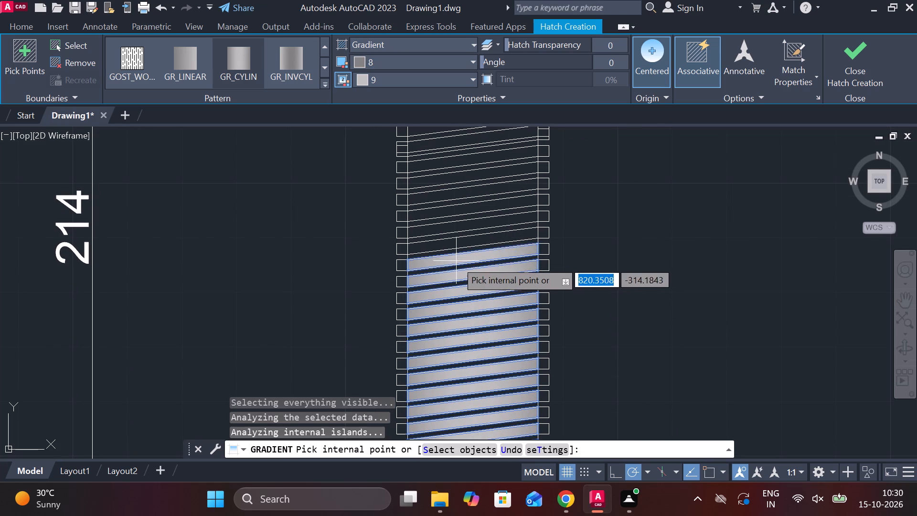
Fill further slanted bands with the gradient through the middle and into the upper half of the thread.
scroll(454, 250, "down", 2)
middle_click_drag(457, 250, 463, 260)
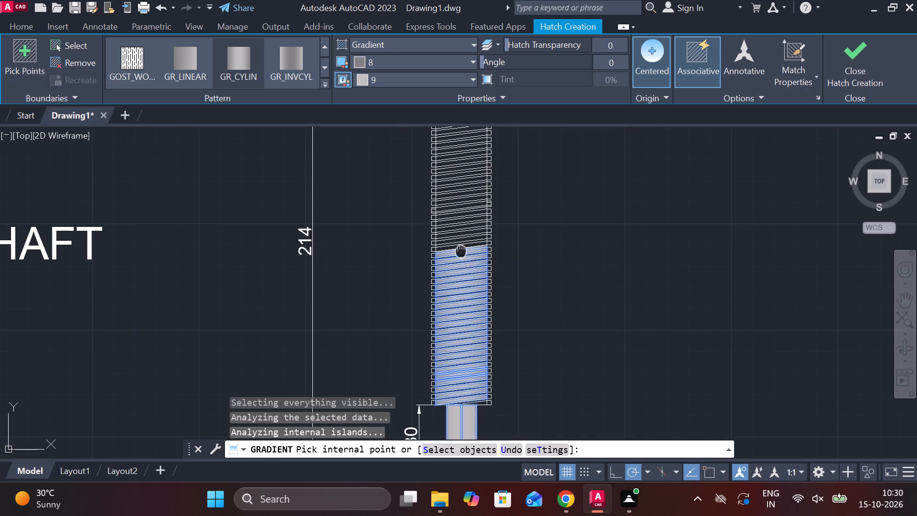
middle_click_drag(463, 260, 451, 354)
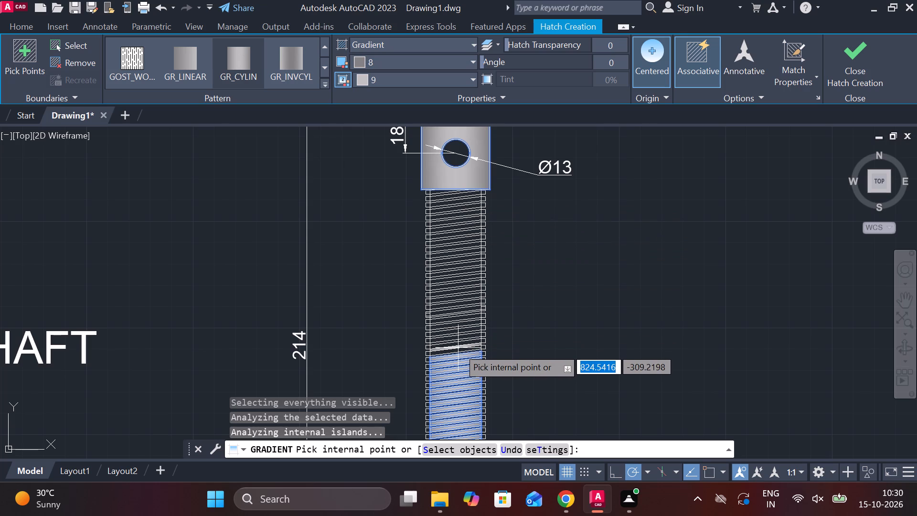
left_click(458, 350)
left_click(458, 344)
double_click(458, 338)
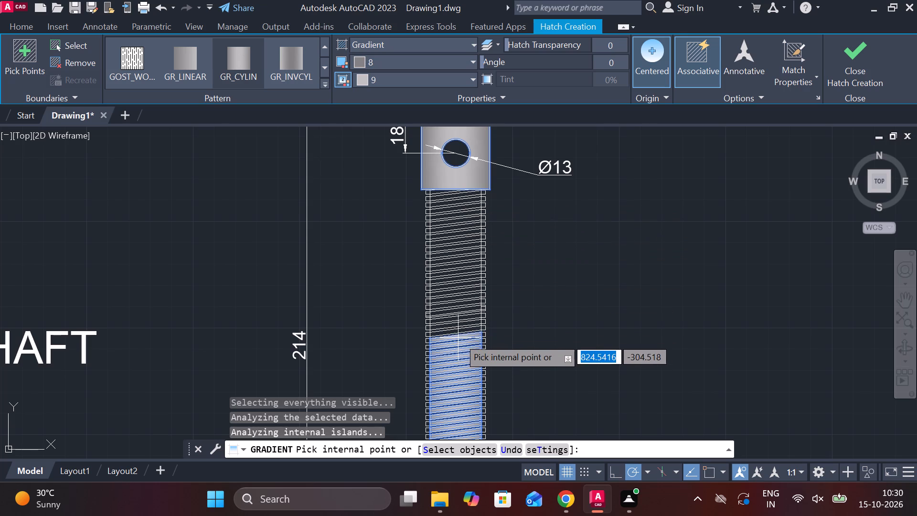
left_click(458, 320)
left_click_drag(458, 312, 458, 307)
left_click(458, 270)
double_click(457, 260)
left_click(454, 245)
left_click(448, 224)
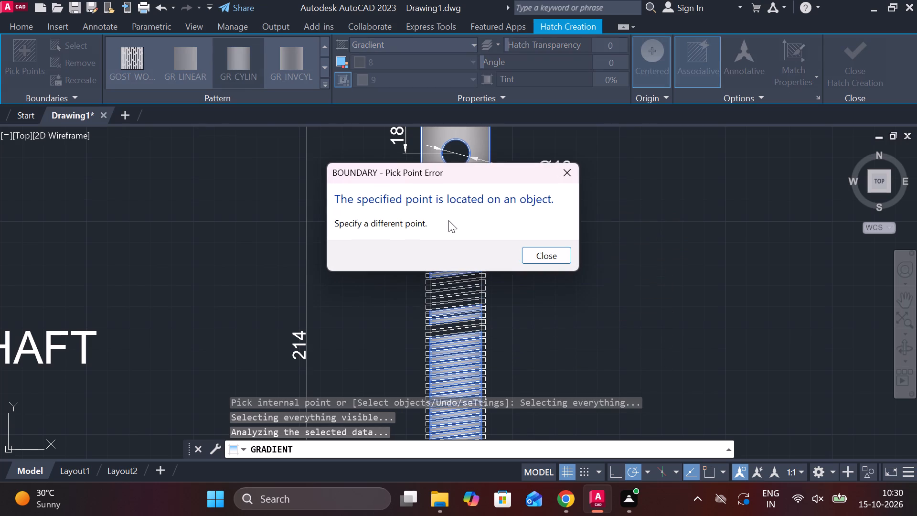
left_click(578, 172)
Fill slanted bands just below the screw head with the gradient, plus further bands down to mid-thread.
left_click(471, 203)
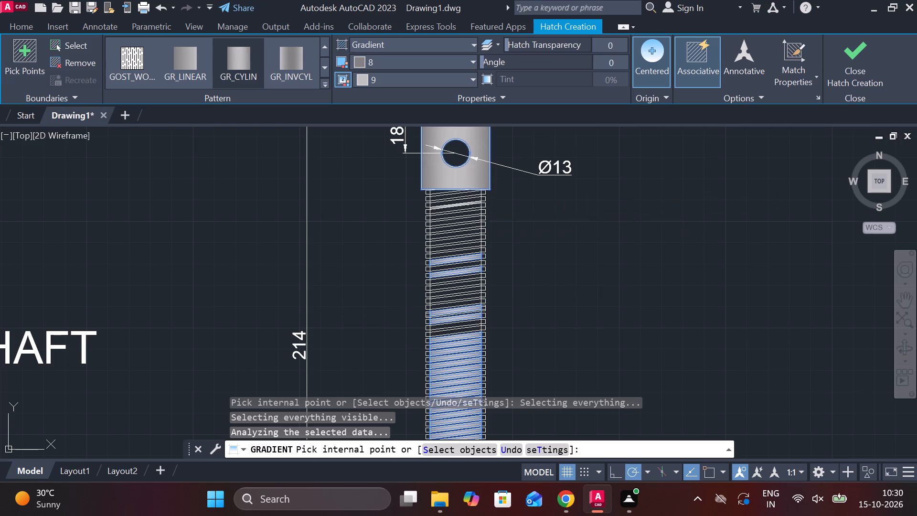
left_click(457, 200)
left_click(453, 193)
left_click(453, 212)
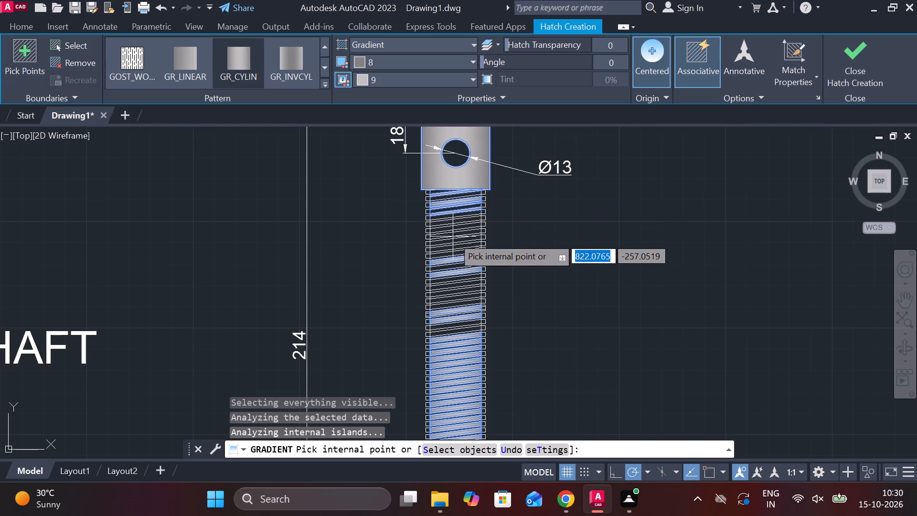
double_click(453, 237)
double_click(453, 248)
left_click(453, 265)
left_click(455, 278)
double_click(455, 281)
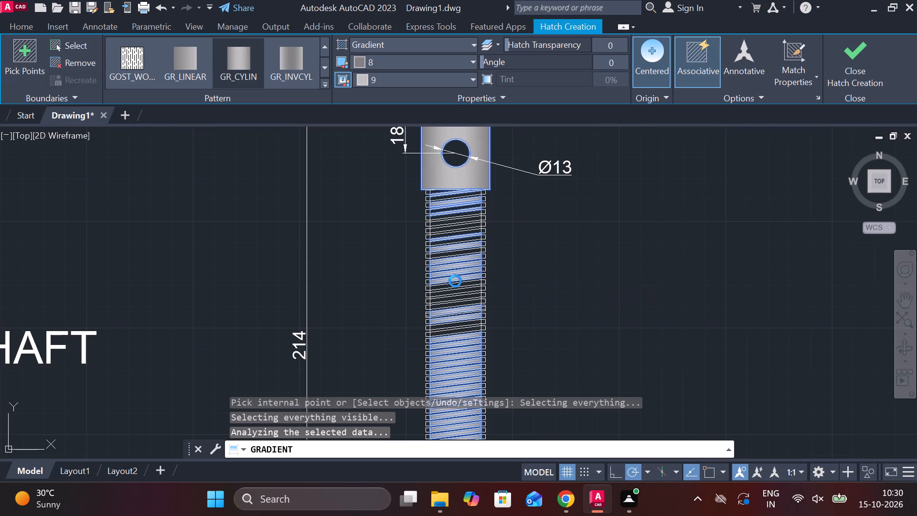
left_click(529, 259)
left_click(469, 296)
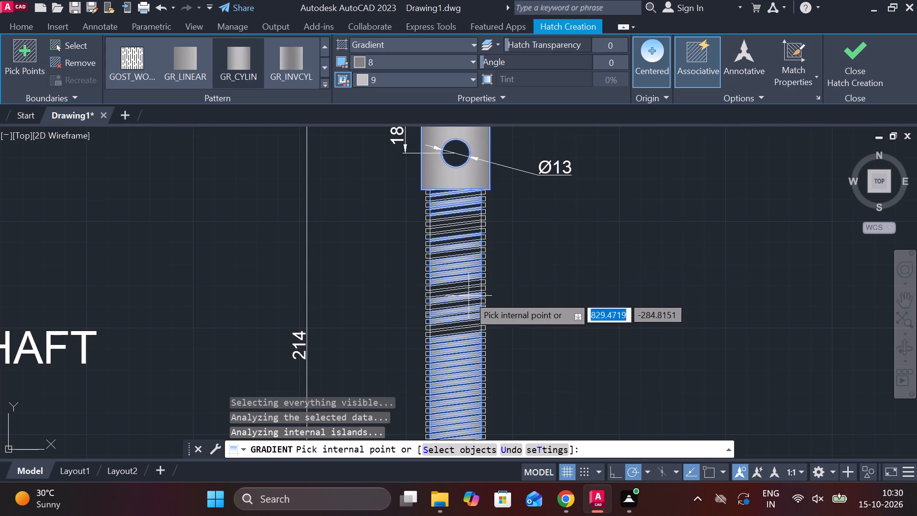
left_click(467, 291)
Fill the skipped slanted bands in the top part of the thread, a little below the head, with the gradient.
left_click(459, 235)
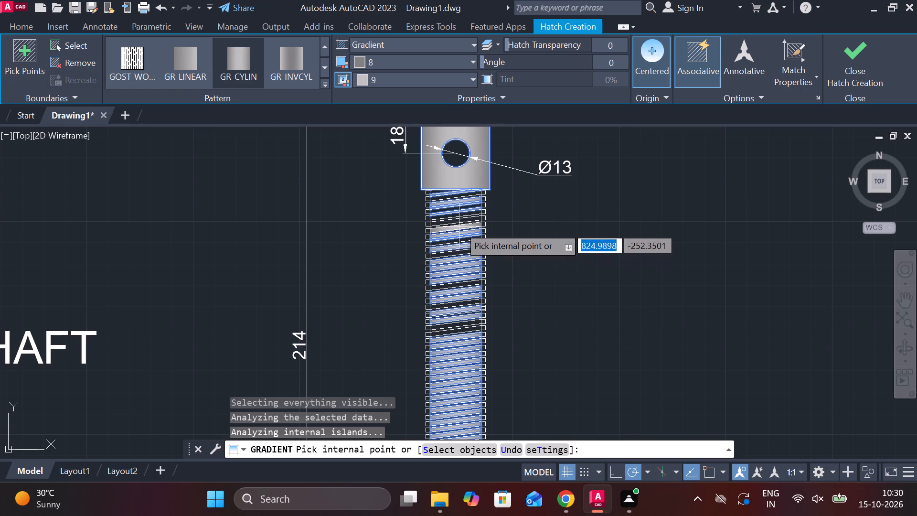
left_click(459, 226)
left_click(458, 221)
left_click(457, 216)
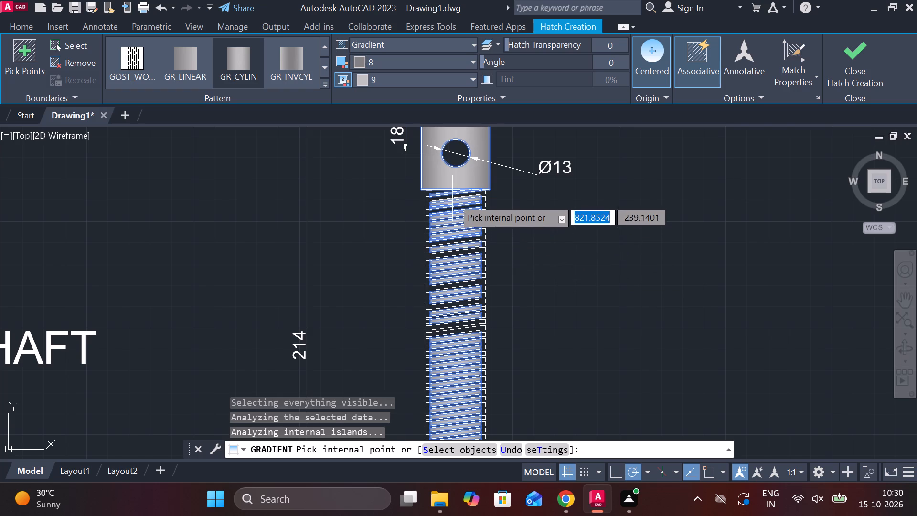
left_click(452, 198)
left_click(531, 254)
Fill the skipped slanted bands in the thread's upper and middle portions with the gradient.
scroll(503, 261, "up", 3)
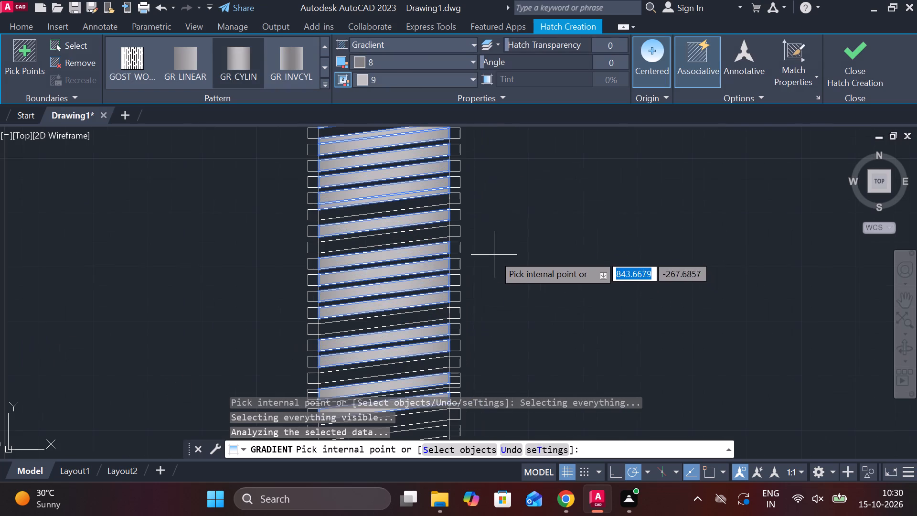
left_click(387, 214)
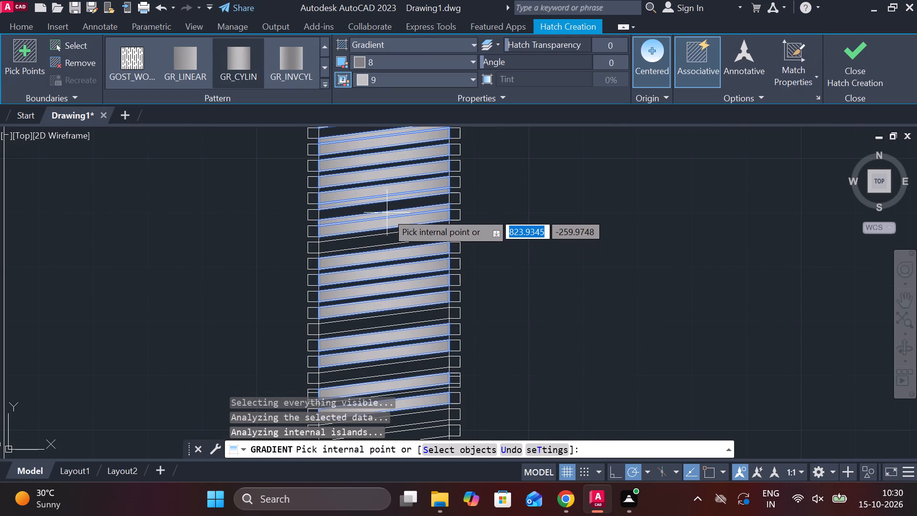
left_click(387, 213)
left_click(387, 207)
left_click(384, 239)
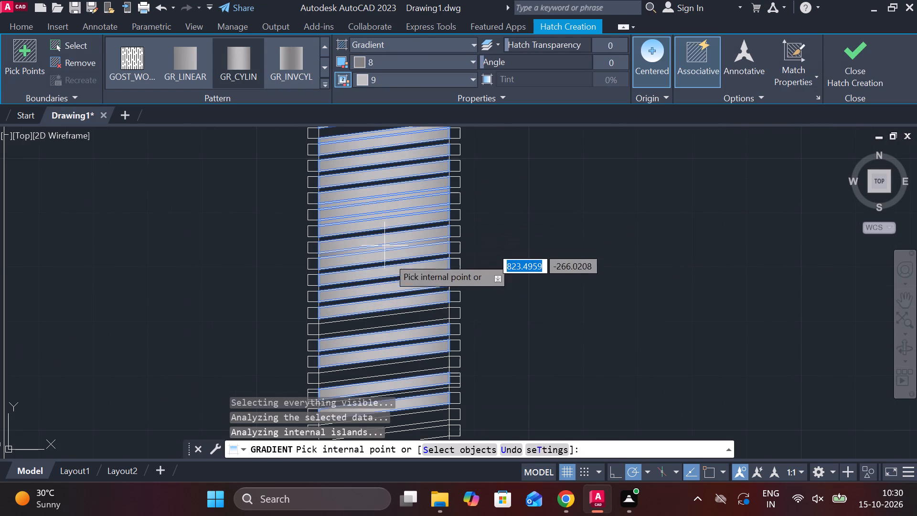
left_click(399, 323)
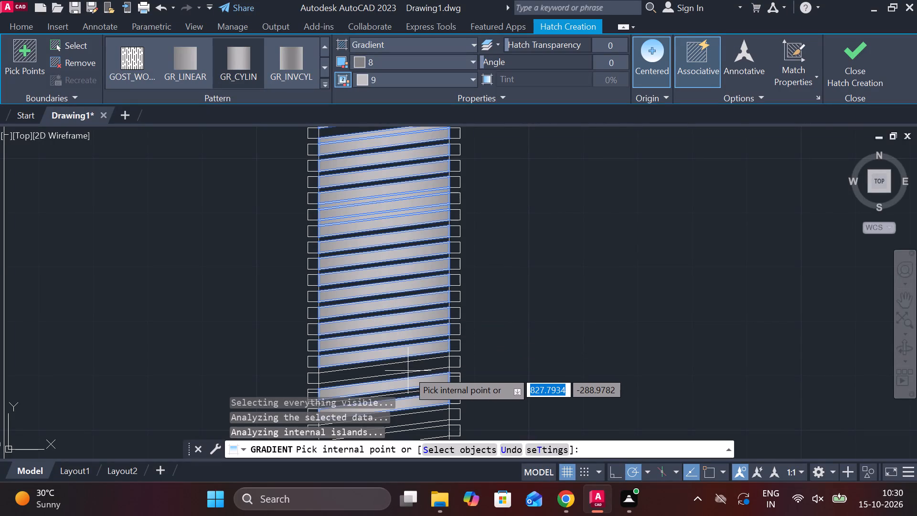
left_click(408, 371)
scroll(410, 376, "down", 1)
middle_click_drag(413, 412, 442, 363)
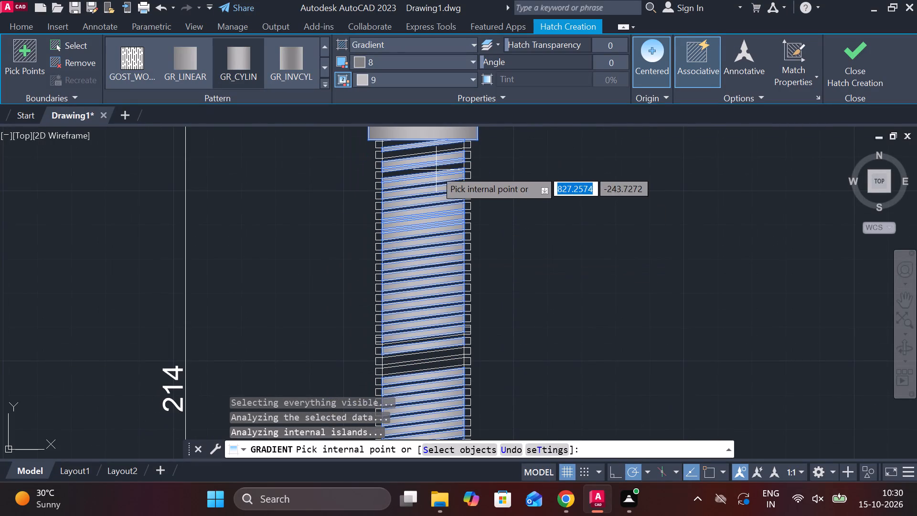
left_click(435, 170)
left_click(424, 359)
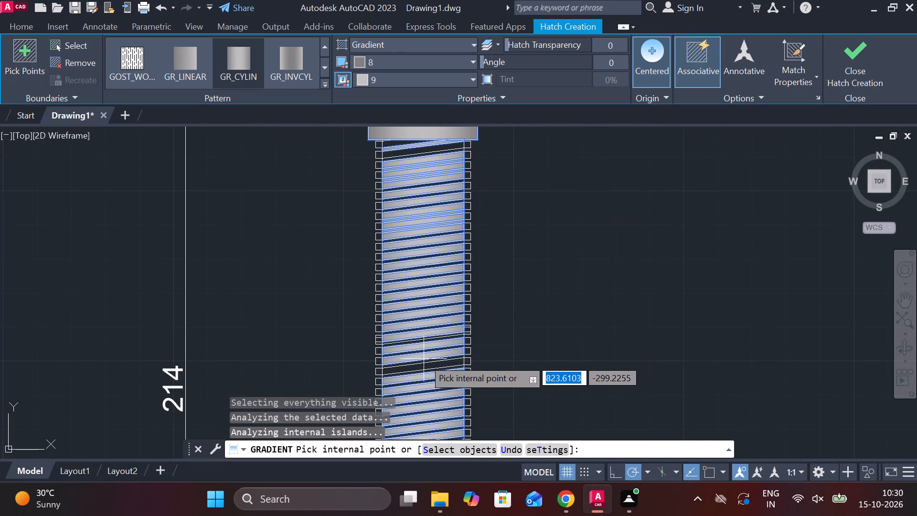
left_click(428, 371)
left_click(421, 368)
Fill the remaining gaps directly beneath the head and at mid-thread with the gradient, and finish the gradient fill.
scroll(490, 371, "down", 3)
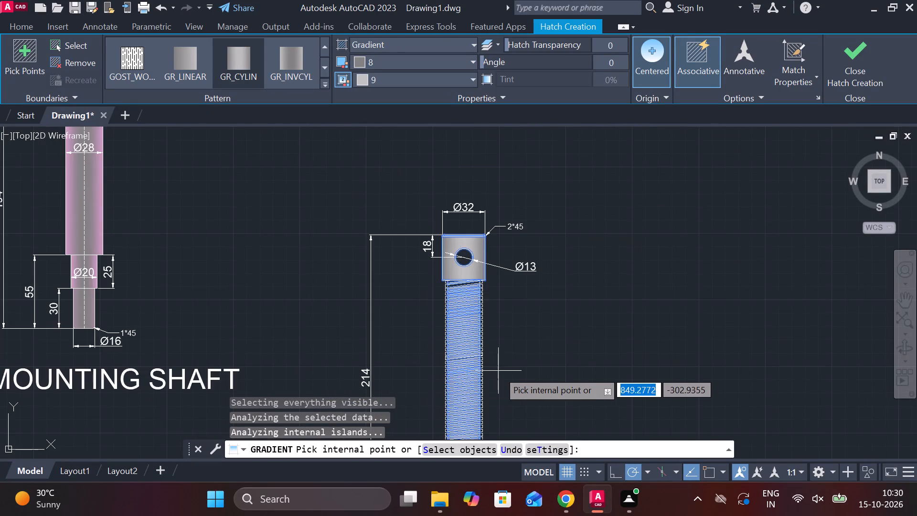
scroll(499, 372, "down", 1)
middle_click_drag(522, 388, 504, 274)
scroll(506, 289, "up", 2)
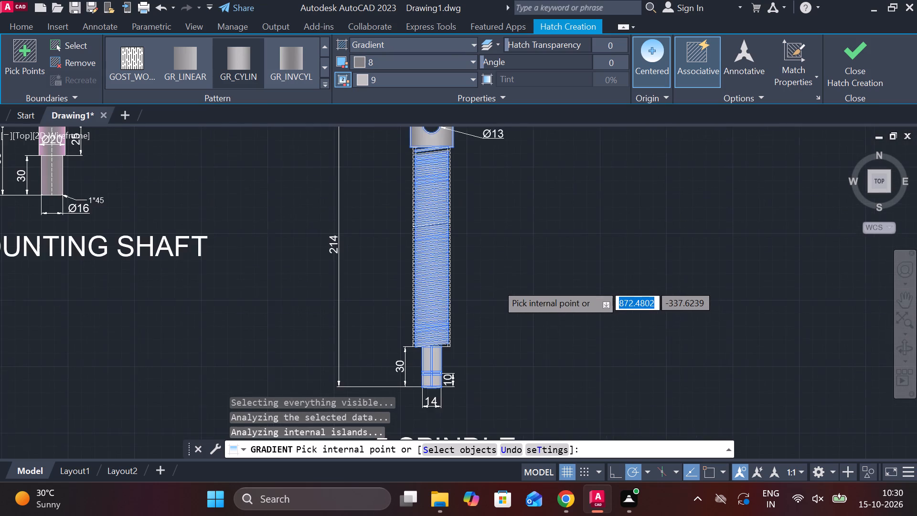
middle_click_drag(436, 195, 482, 293)
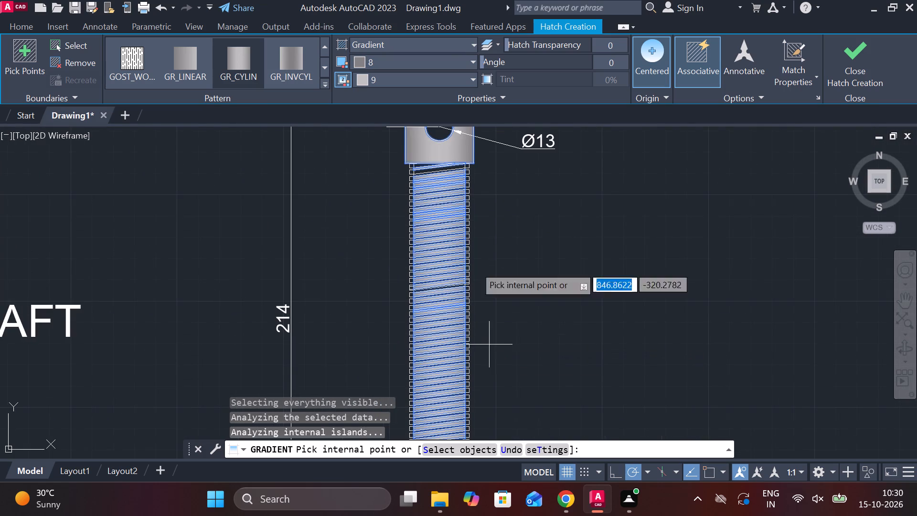
scroll(454, 155, "up", 2)
left_click(432, 191)
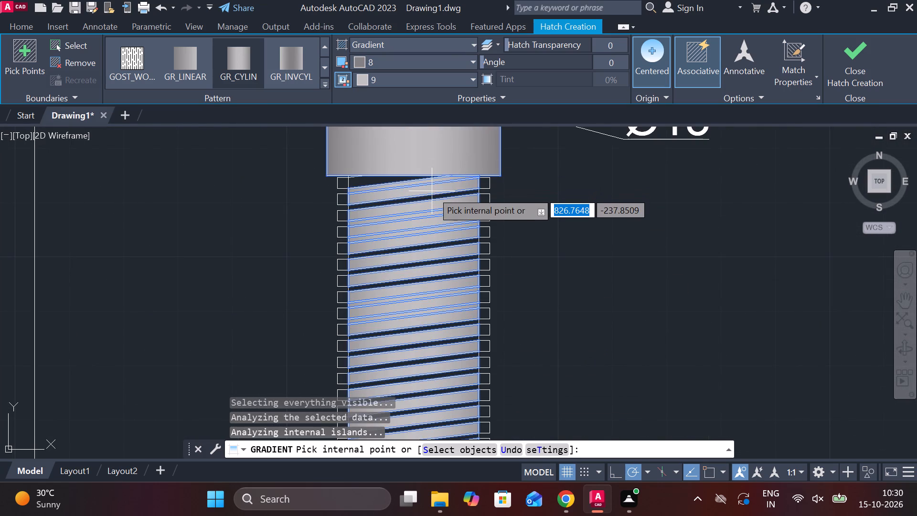
scroll(449, 242, "down", 2)
scroll(482, 350, "up", 1)
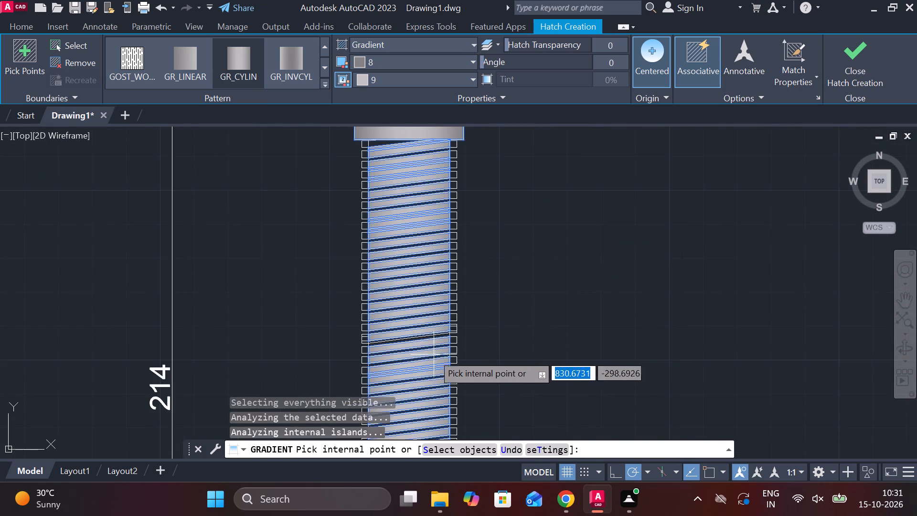
scroll(430, 352, "up", 2)
left_click(378, 315)
left_click(374, 324)
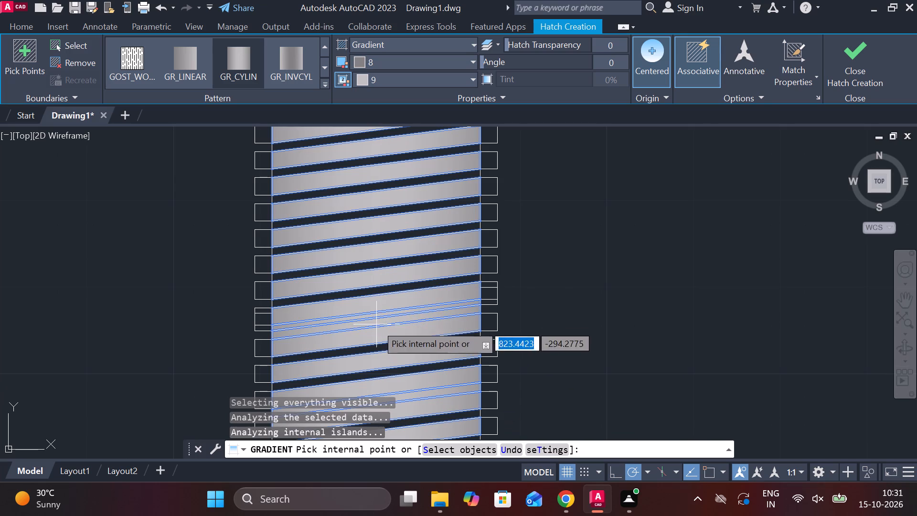
scroll(476, 363, "down", 3)
scroll(585, 358, "down", 2)
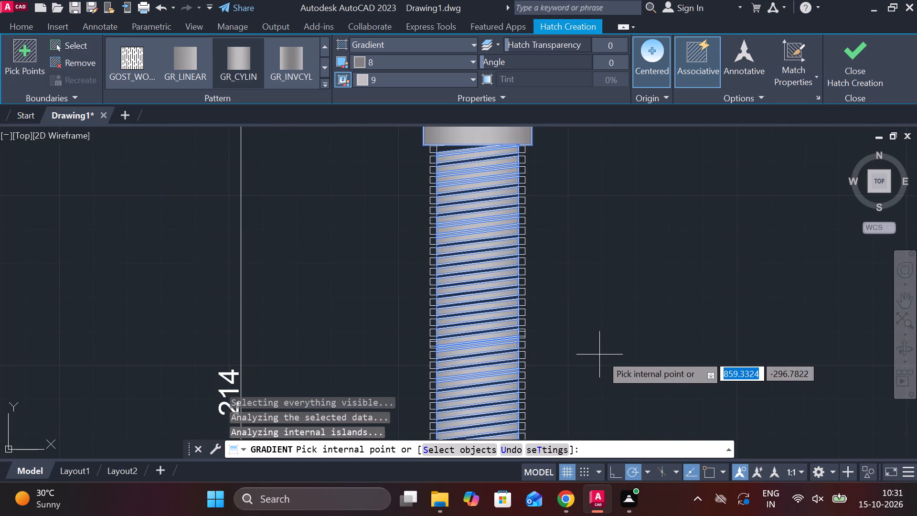
key("Escape")
Move the whole spindle screw drawing with its dimensions and label up beside the mounting shaft, below the connecting wedge.
scroll(638, 336, "down", 2)
middle_click_drag(638, 336, 553, 231)
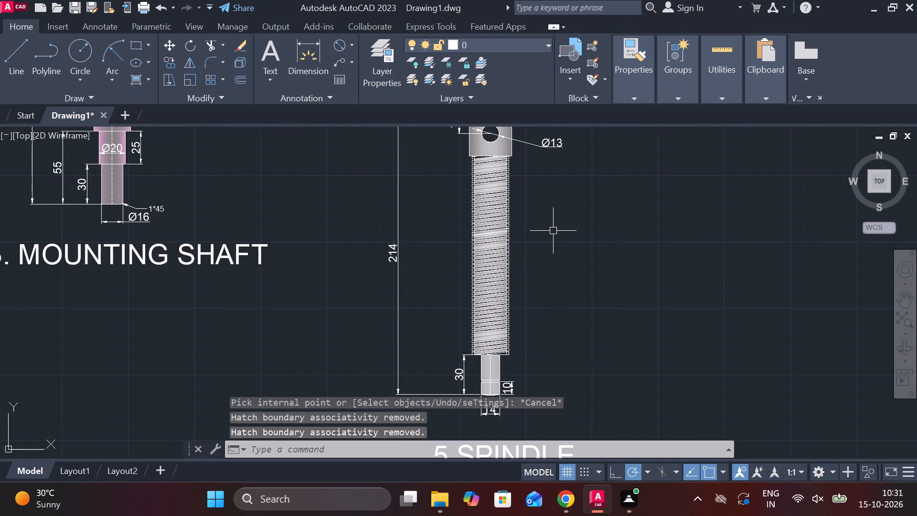
scroll(624, 298, "down", 1)
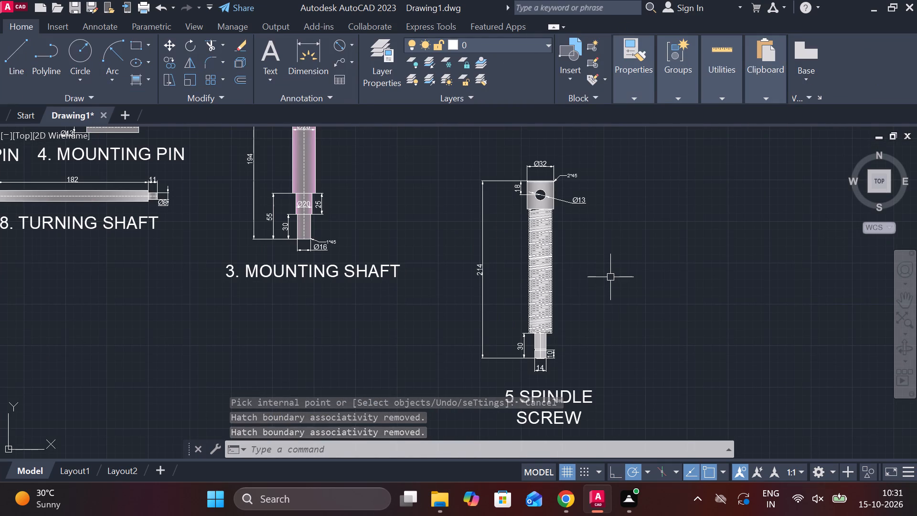
key("Escape")
left_click_drag(431, 150, 437, 150)
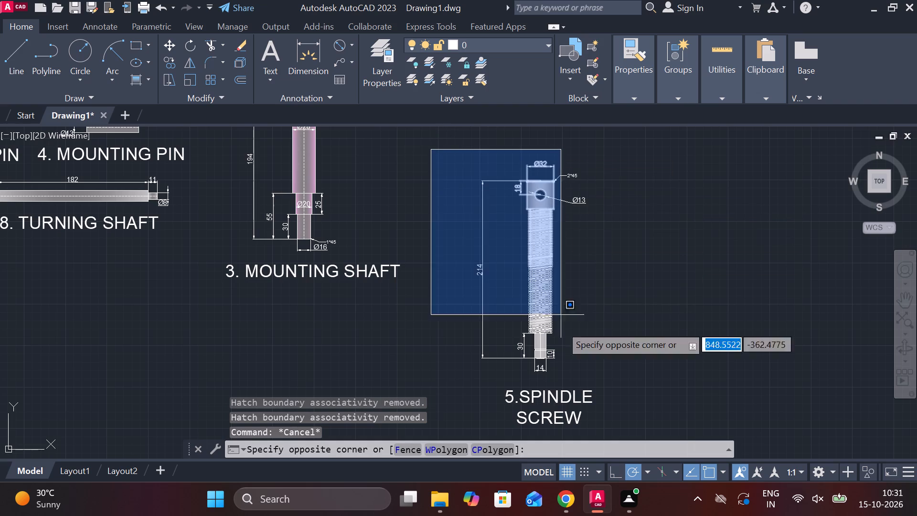
middle_click_drag(562, 338, 552, 277)
left_click(610, 383)
key("m")
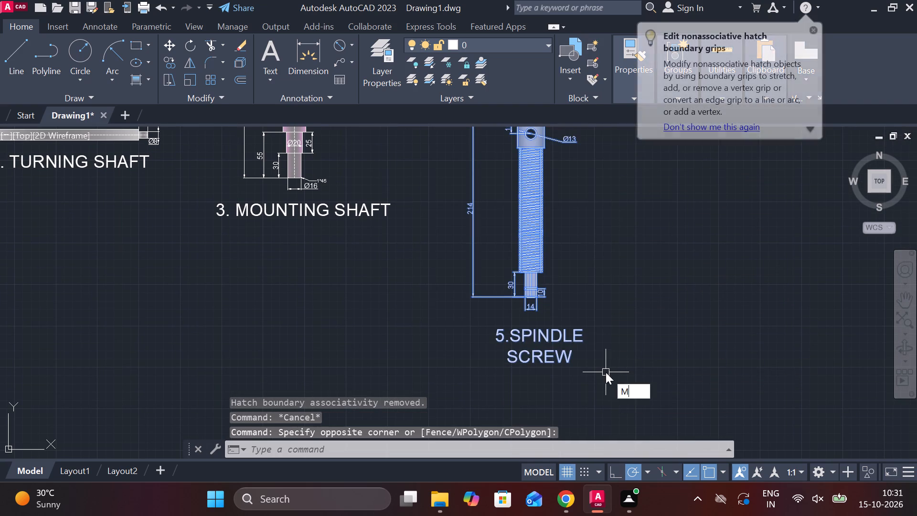
key("Return")
left_click(577, 250)
middle_click_drag(561, 242, 595, 378)
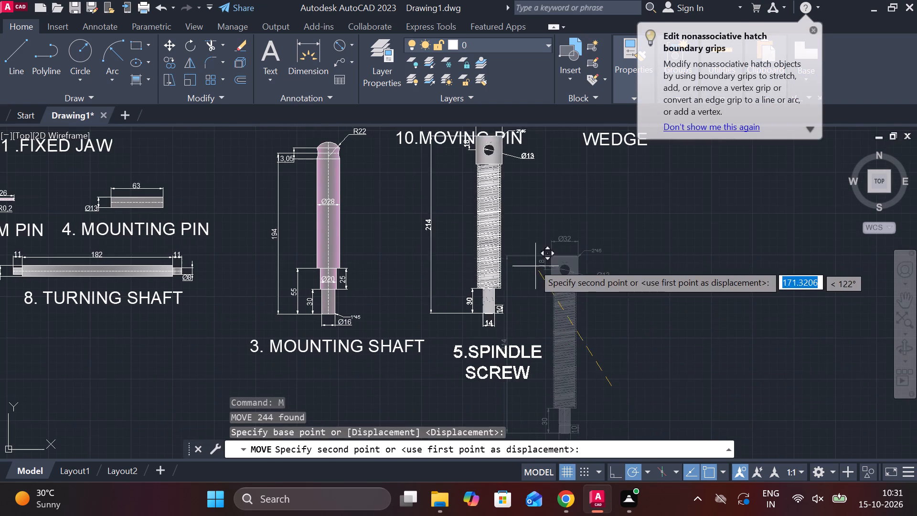
scroll(549, 295, "down", 2)
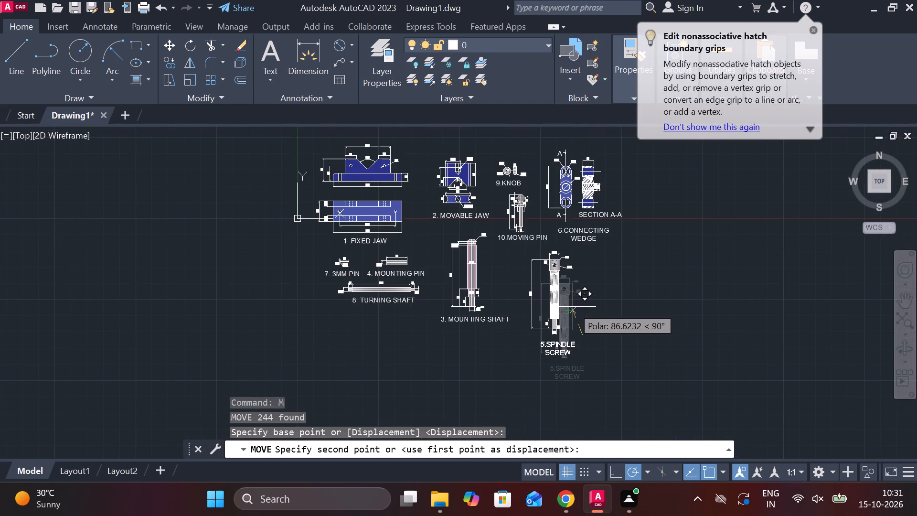
left_click(565, 305)
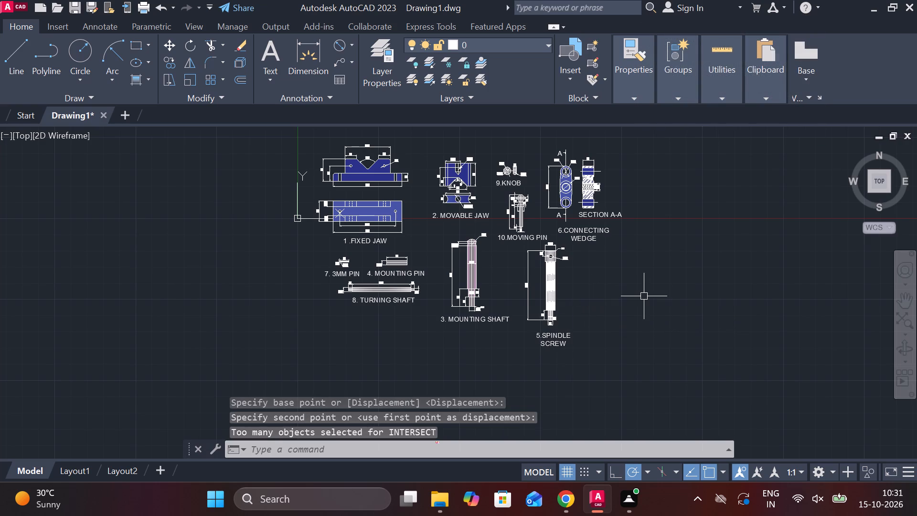
key("Escape")
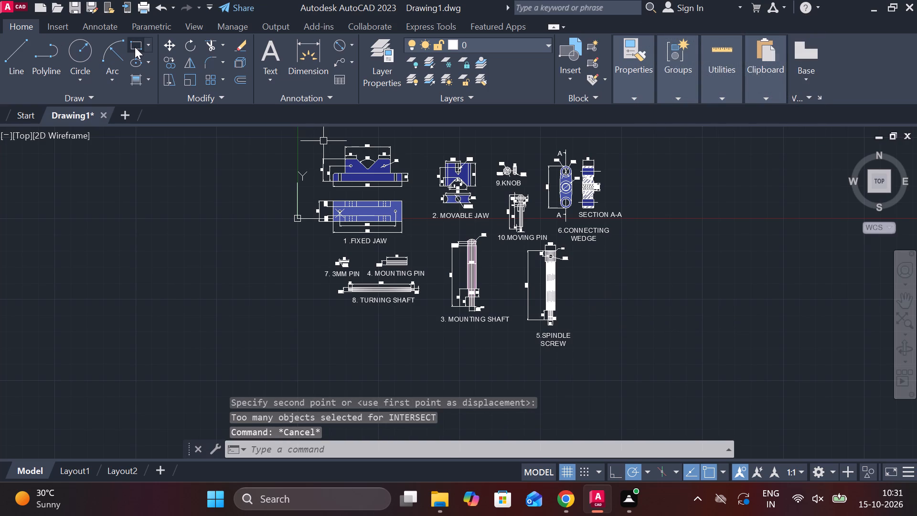
Draw a rectangular border enclosing all ten labelled part drawings, with some margin around them.
left_click(135, 47)
middle_click_drag(255, 161, 209, 233)
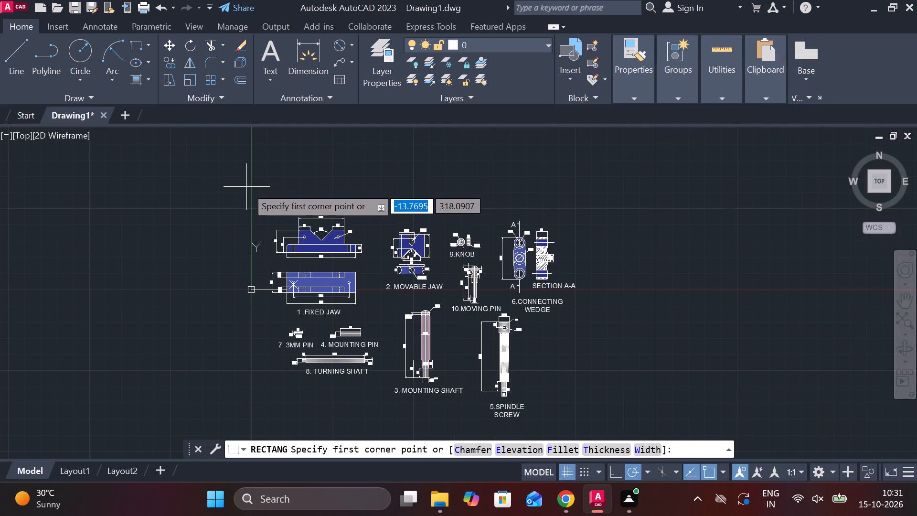
left_click(246, 187)
middle_click_drag(522, 316, 490, 237)
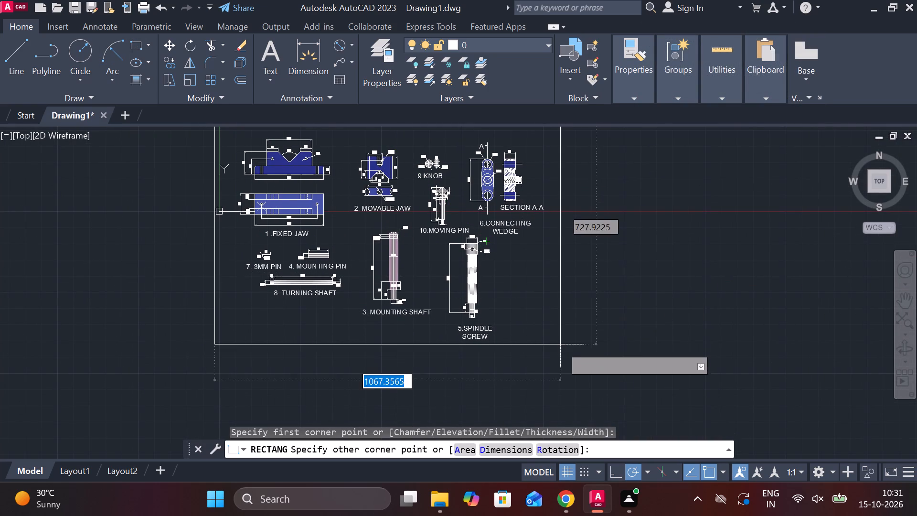
left_click(566, 356)
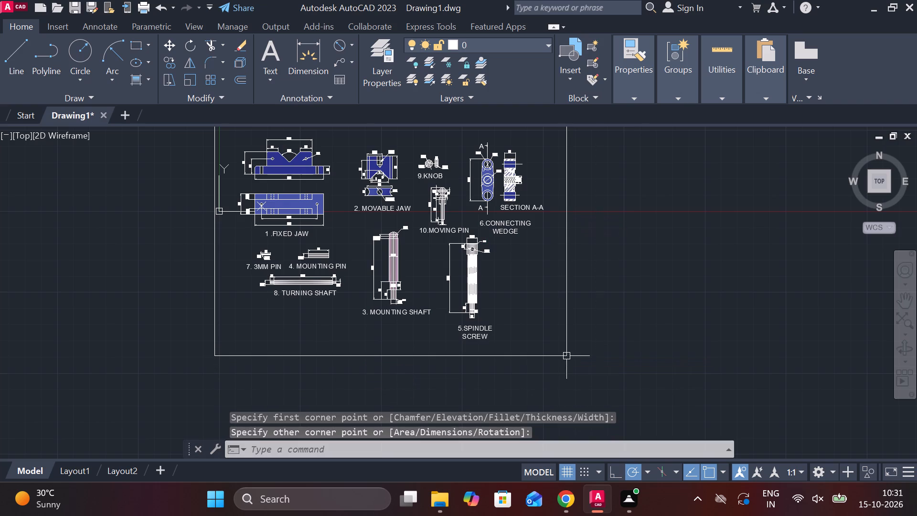
Save the drawing in Documents under the file name PIPE VISE.
key("ctrl+s")
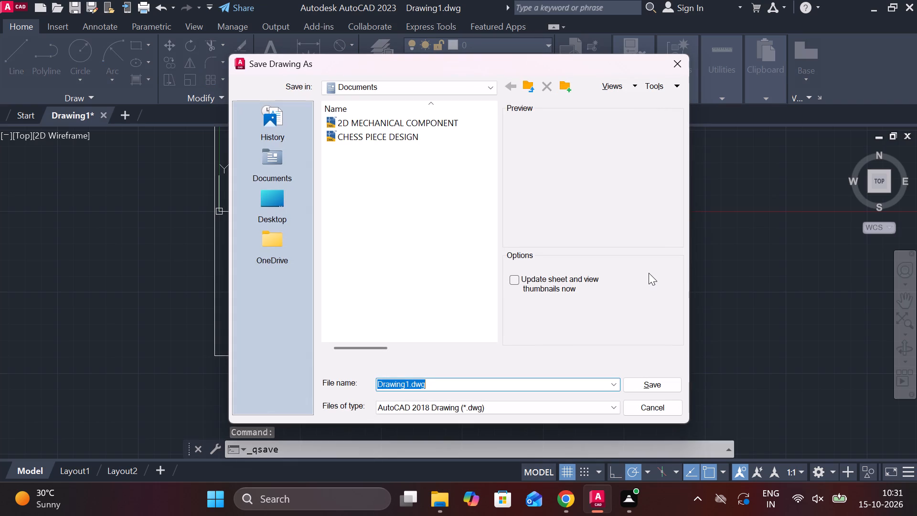
type("PIPE VISE")
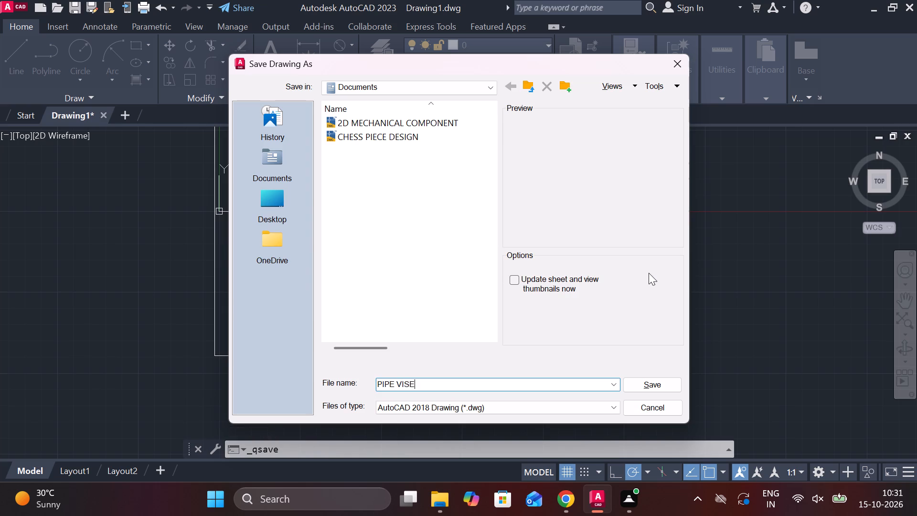
key("Return")
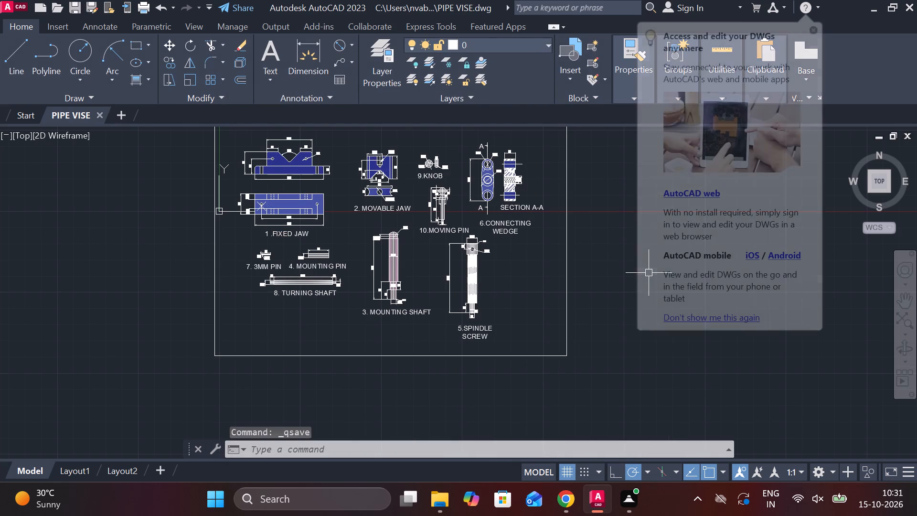
Turn off log file recording with LOGFILEOFF and save the PIPE VISE drawing again.
type("LOG")
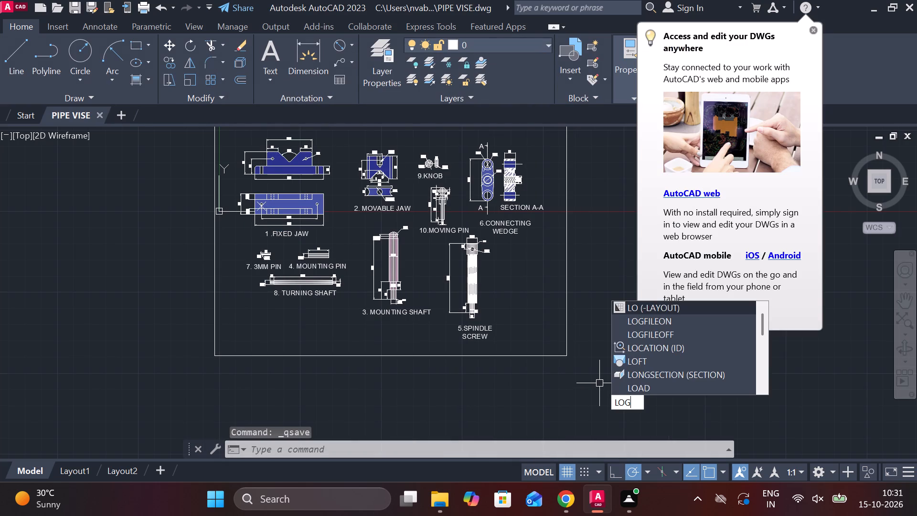
left_click(667, 323)
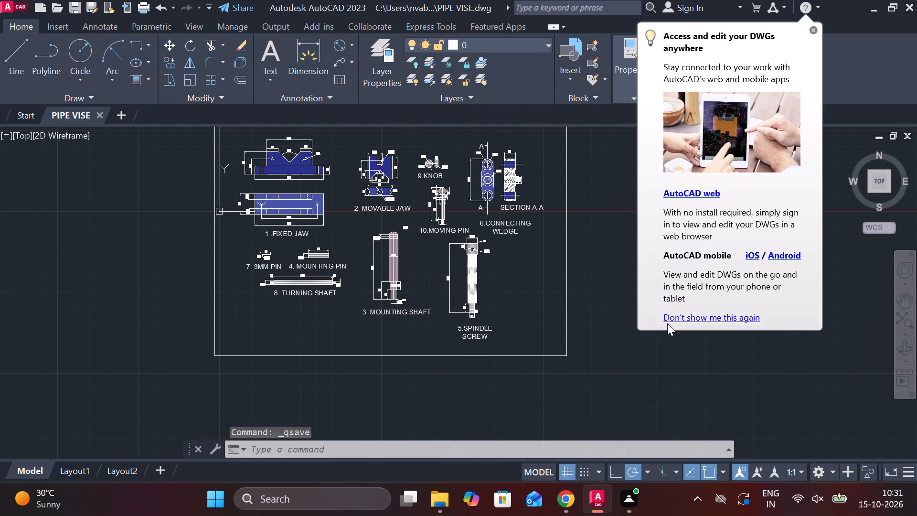
key("ctrl+s")
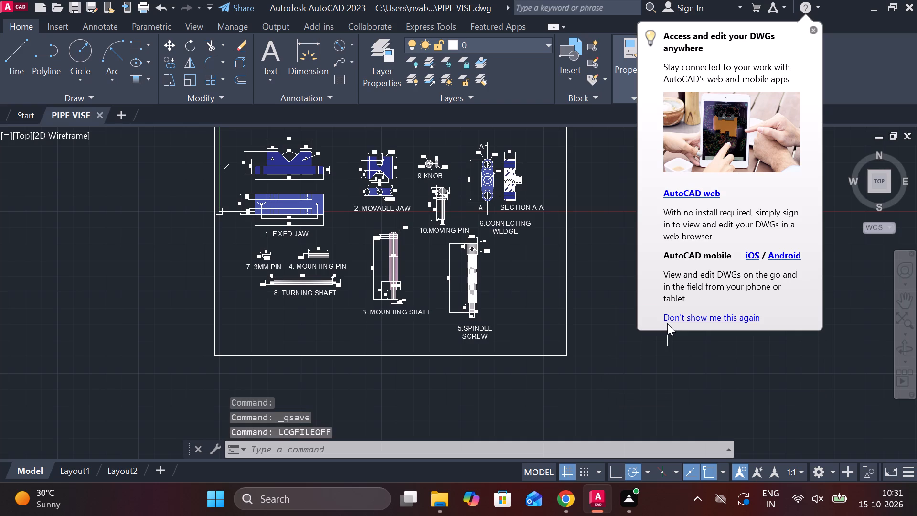
key("ctrl+s")
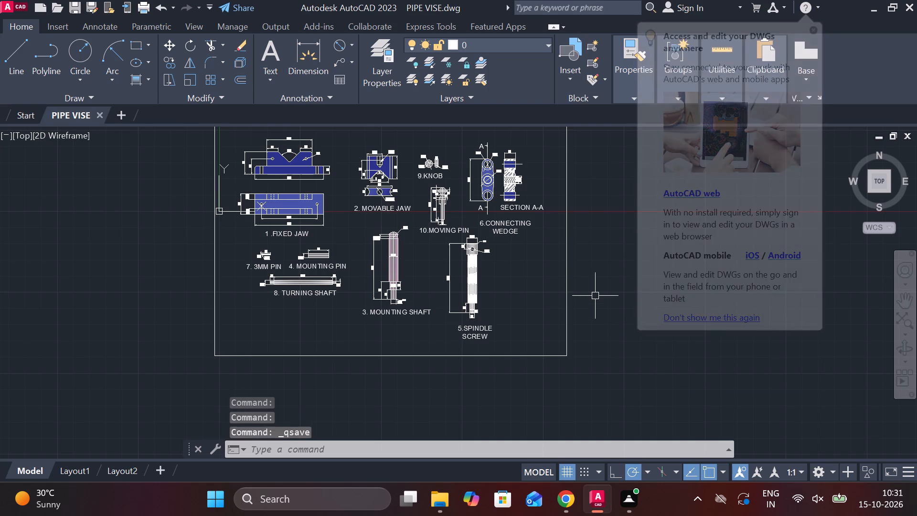
Set up a plot of the model using the DWG To PDF.pc3 plotter in landscape orientation.
type("PL")
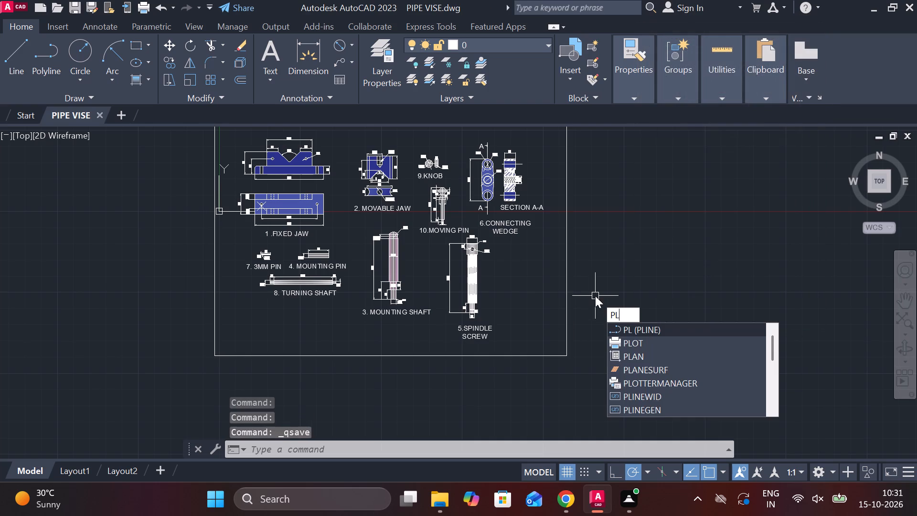
key("o")
double_click(648, 328)
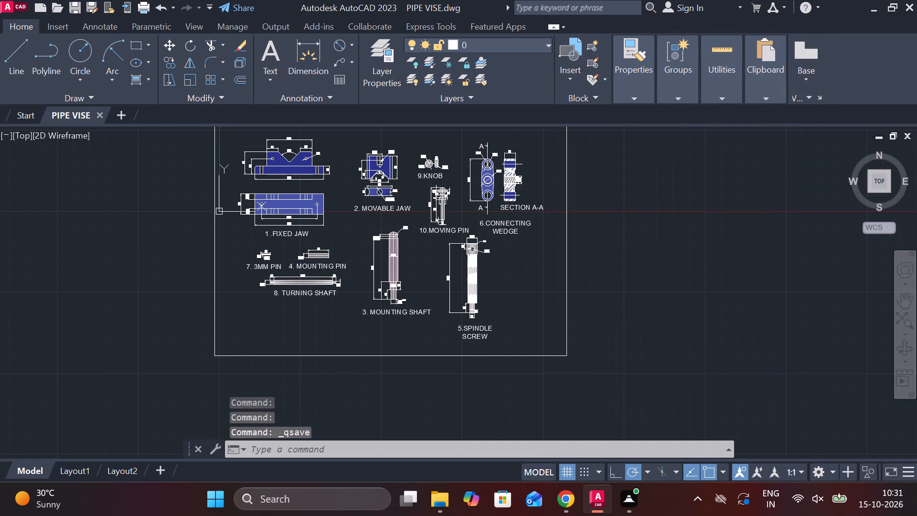
left_click(382, 144)
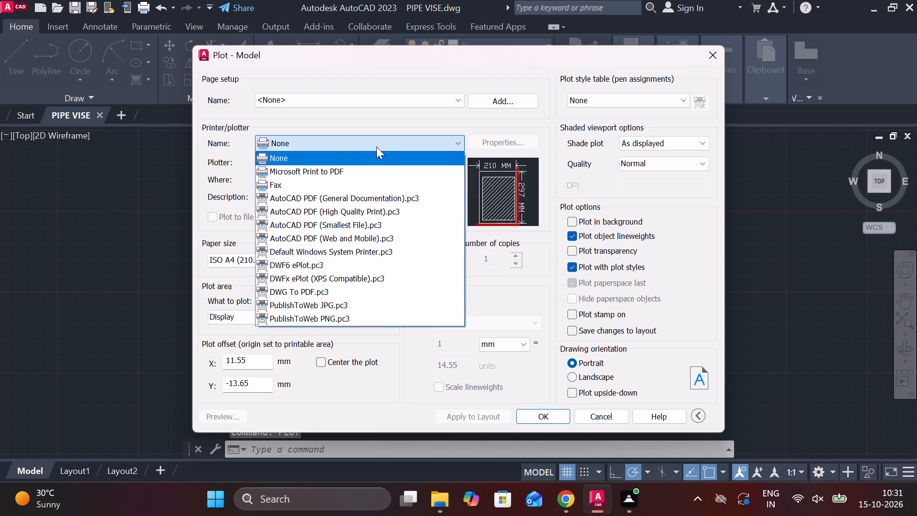
left_click(325, 293)
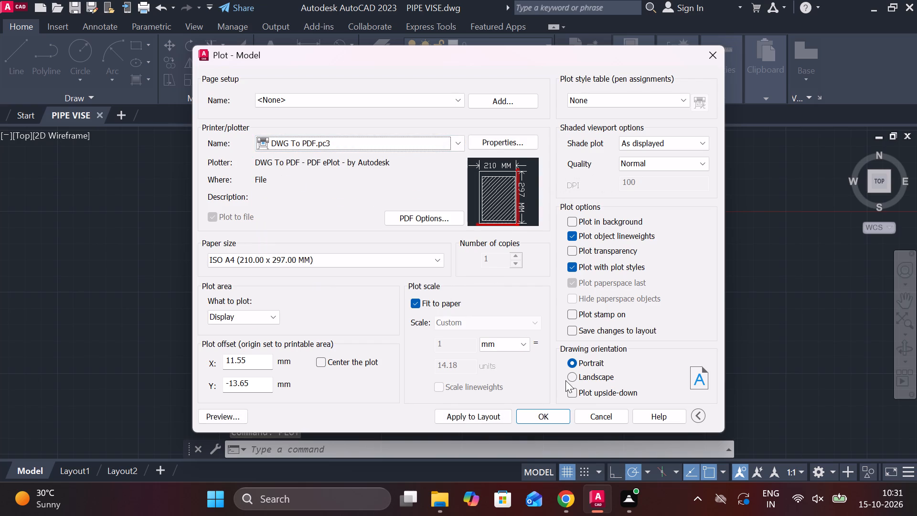
left_click(571, 378)
Set the plot area to a window just outside the rectangular border, enclosing all the part drawings.
left_click(256, 314)
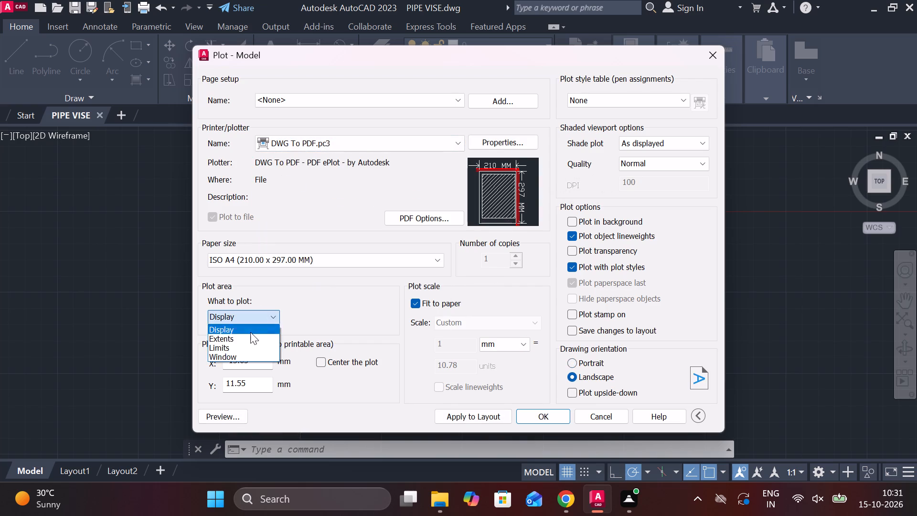
left_click(235, 355)
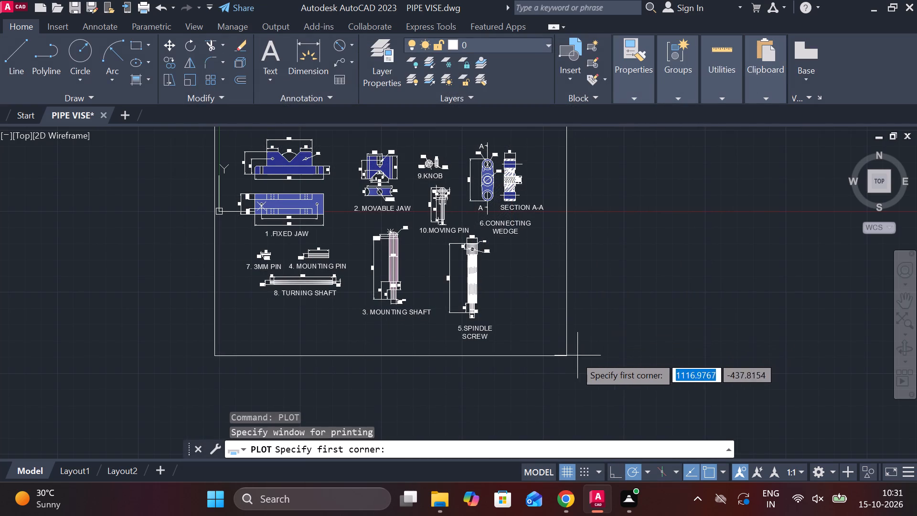
left_click(580, 360)
middle_click_drag(308, 250, 363, 324)
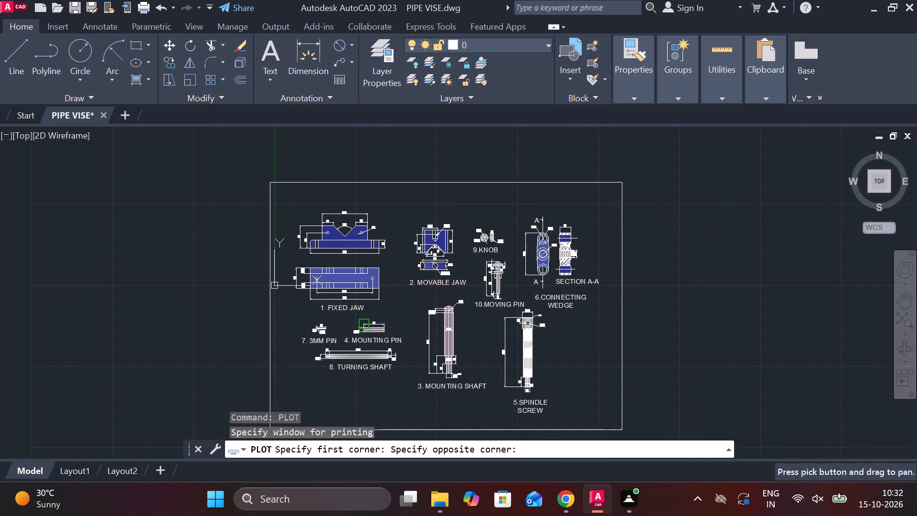
left_click(252, 177)
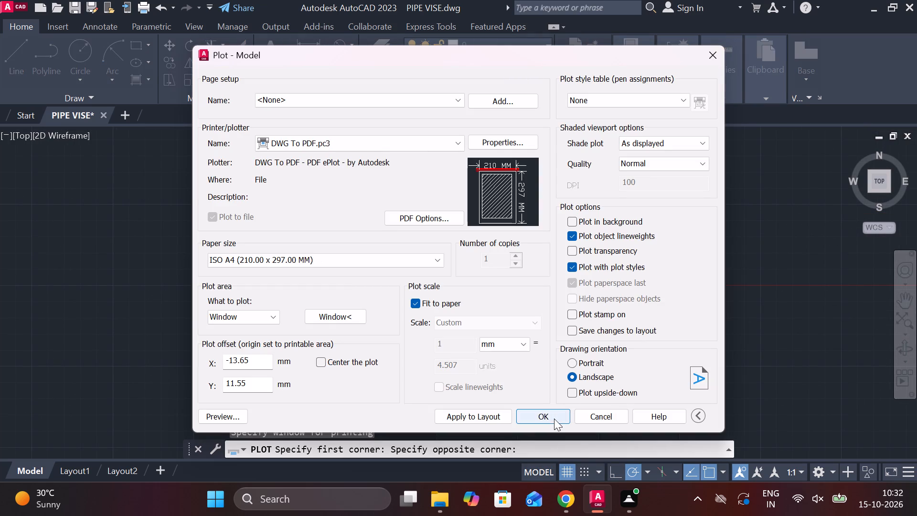
Plot the drawing to the file PIPE VISE-Model.pdf in Documents.
left_click(554, 419)
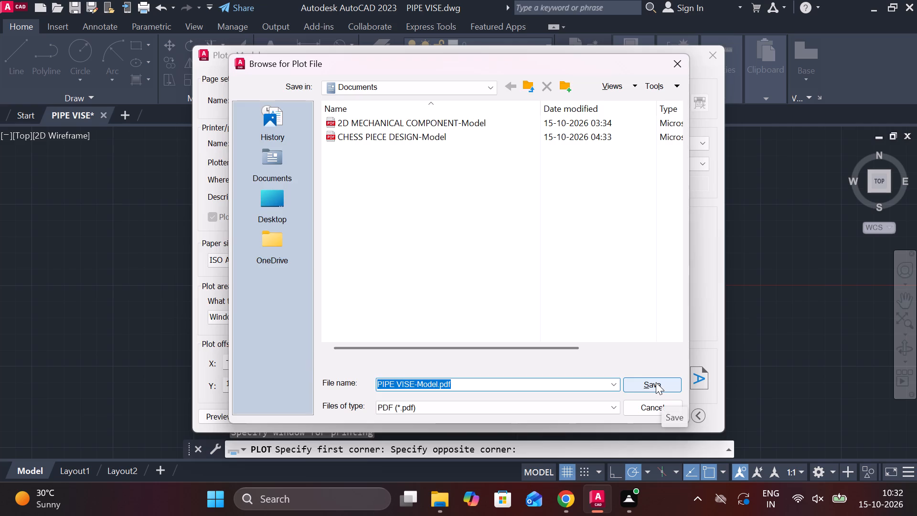
left_click(656, 382)
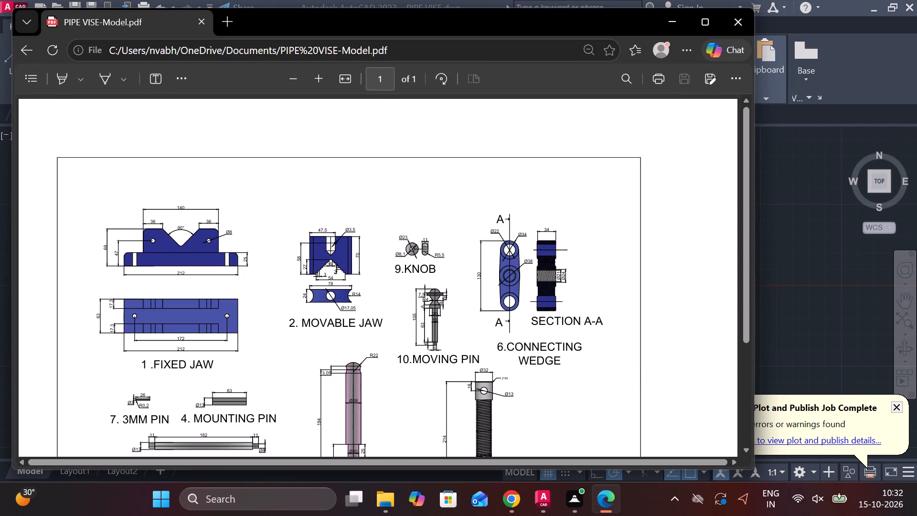
Look over the plotted PDF page, checking the part drawings, labels and border from top to bottom.
scroll(557, 371, "down", 2)
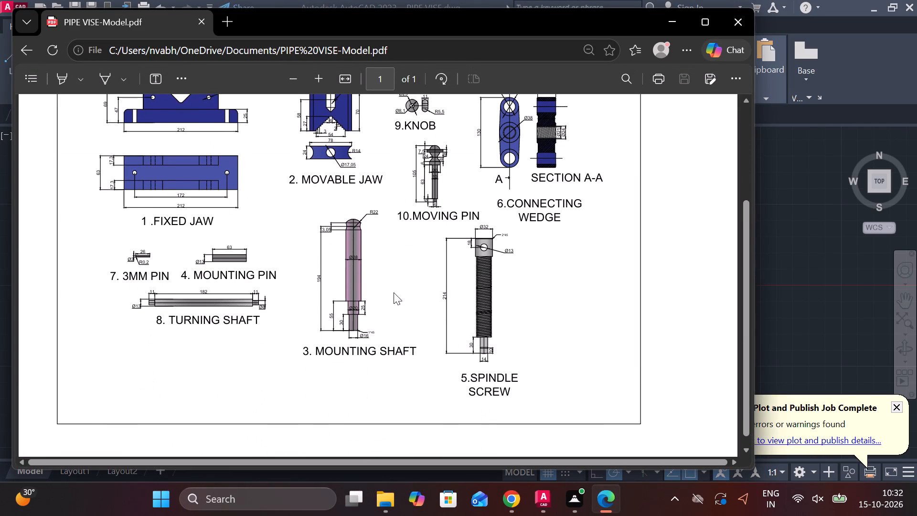
scroll(381, 277, "up", 2)
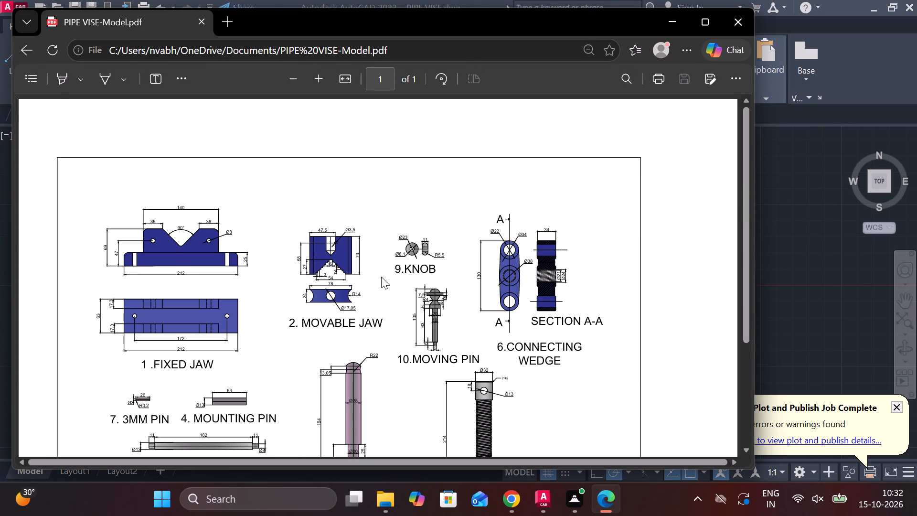
scroll(381, 277, "down", 3)
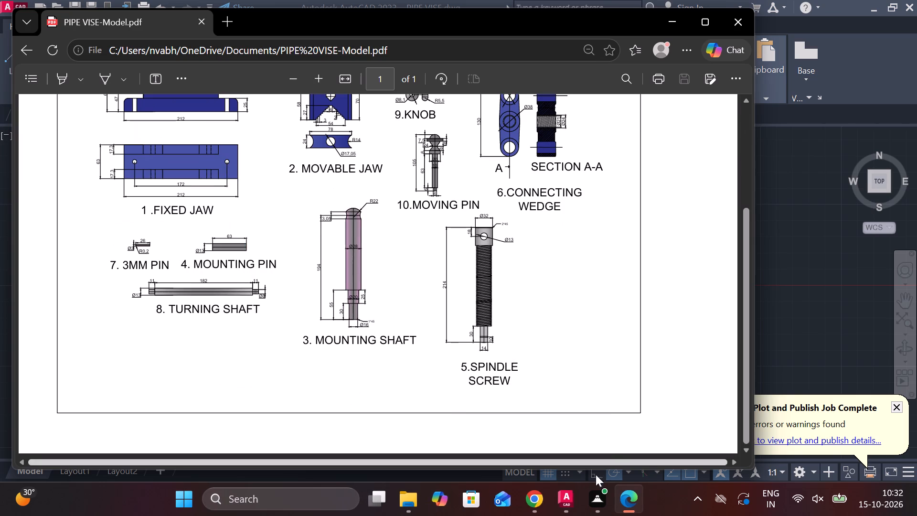